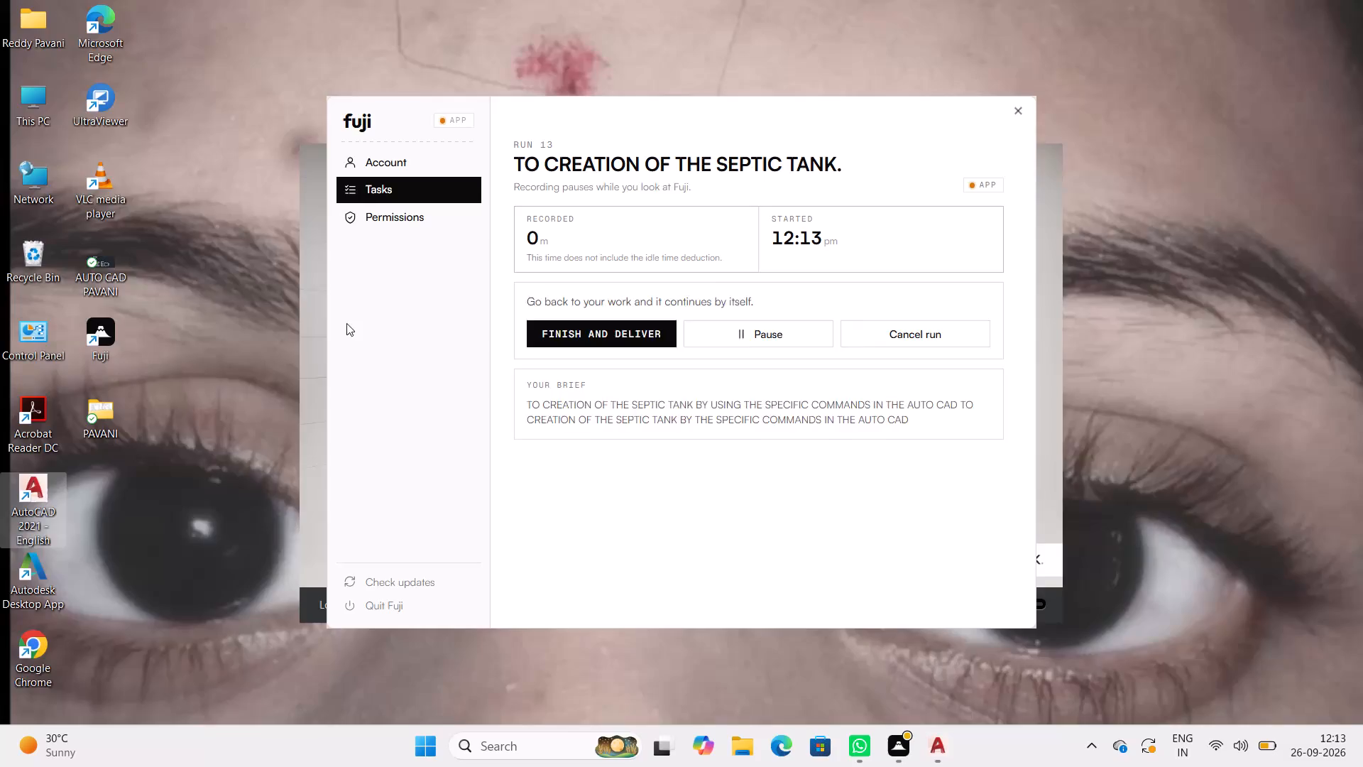
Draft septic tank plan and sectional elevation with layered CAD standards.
Switch to the AutoCAD 2021 startup window.
left_click(311, 383)
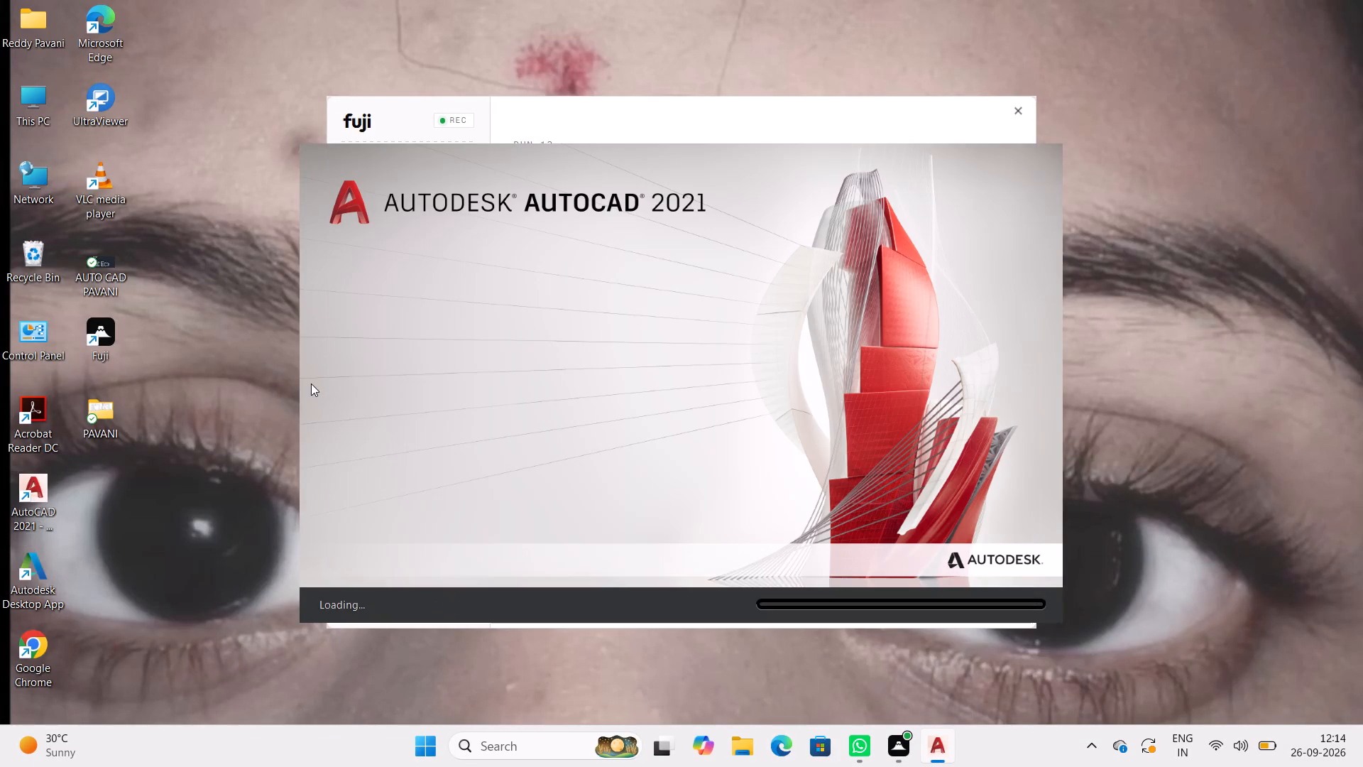
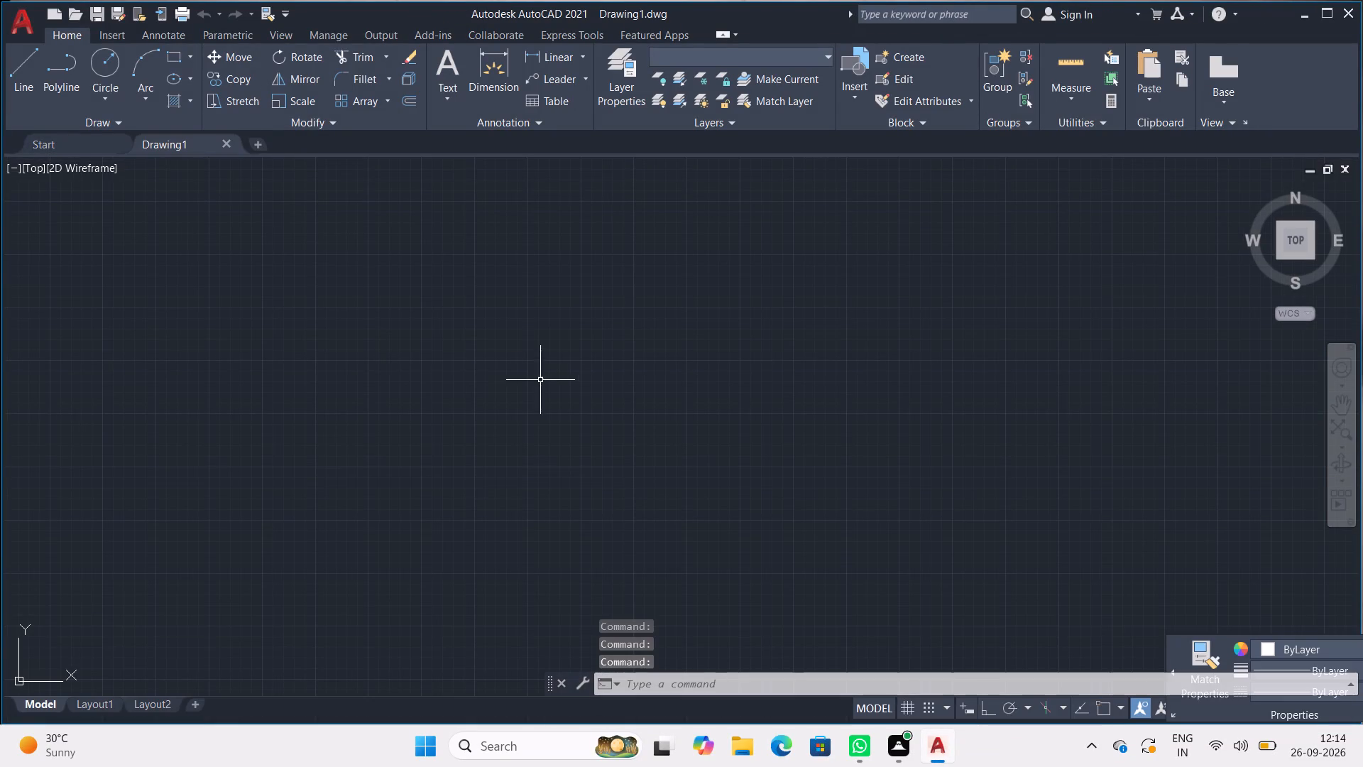
Set the drawing's length units to Architectural with a precision of 0'-0 1/2".
scroll(559, 400, "up", 11)
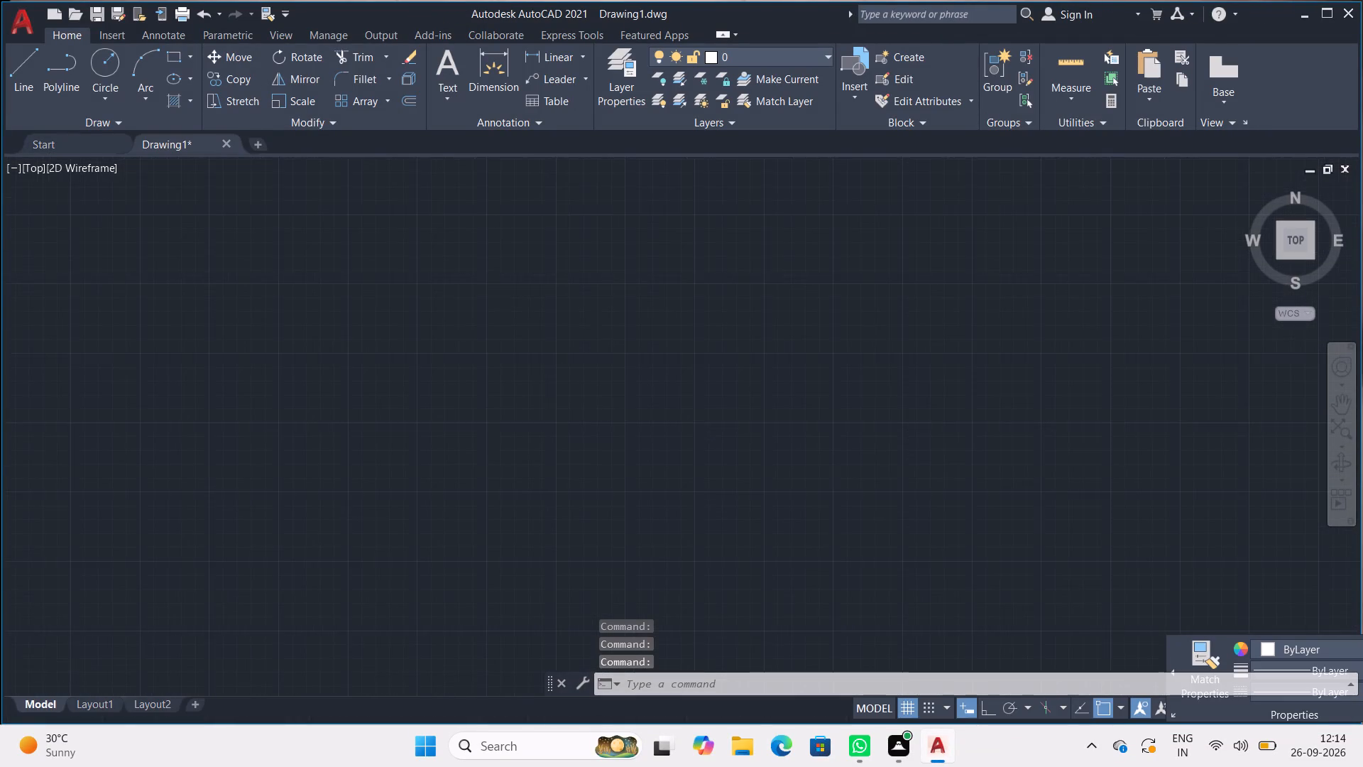
scroll(559, 400, "up", 11)
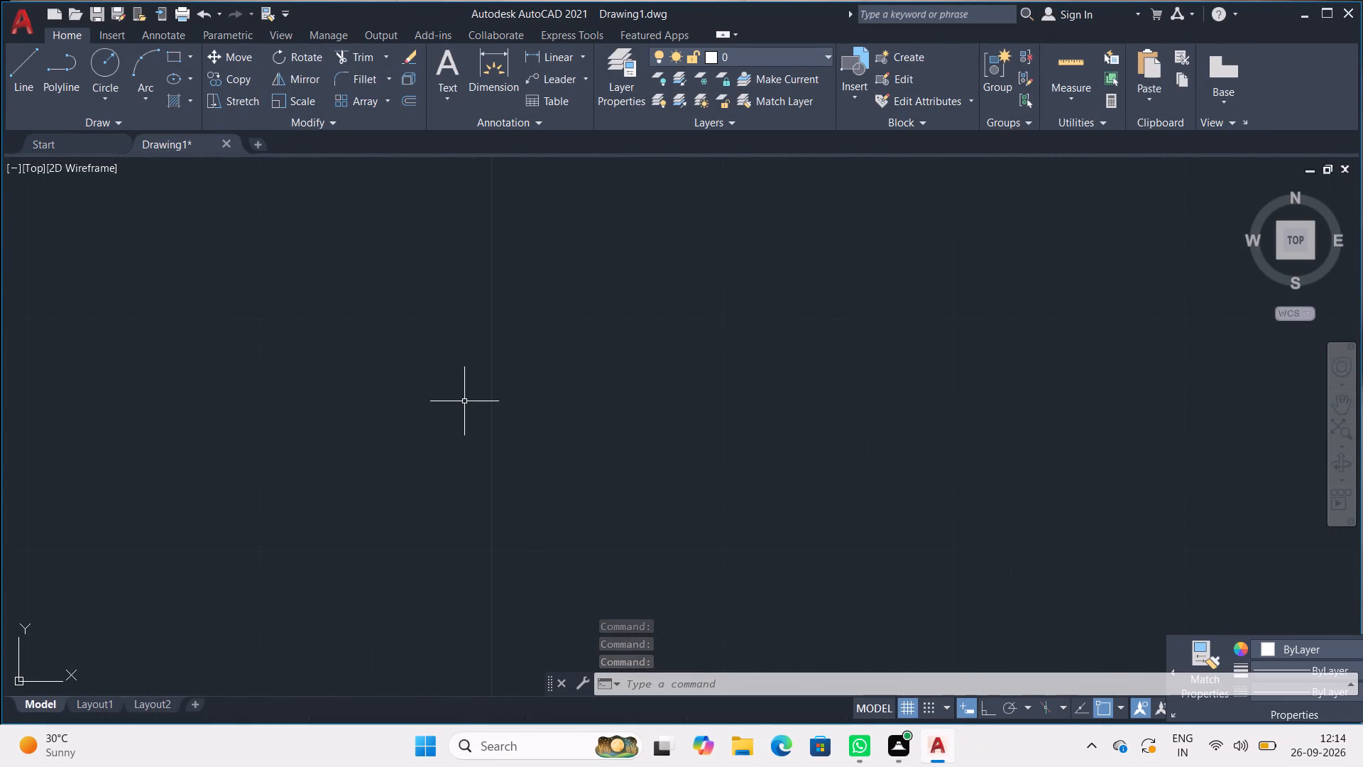
type("UN")
key("Return")
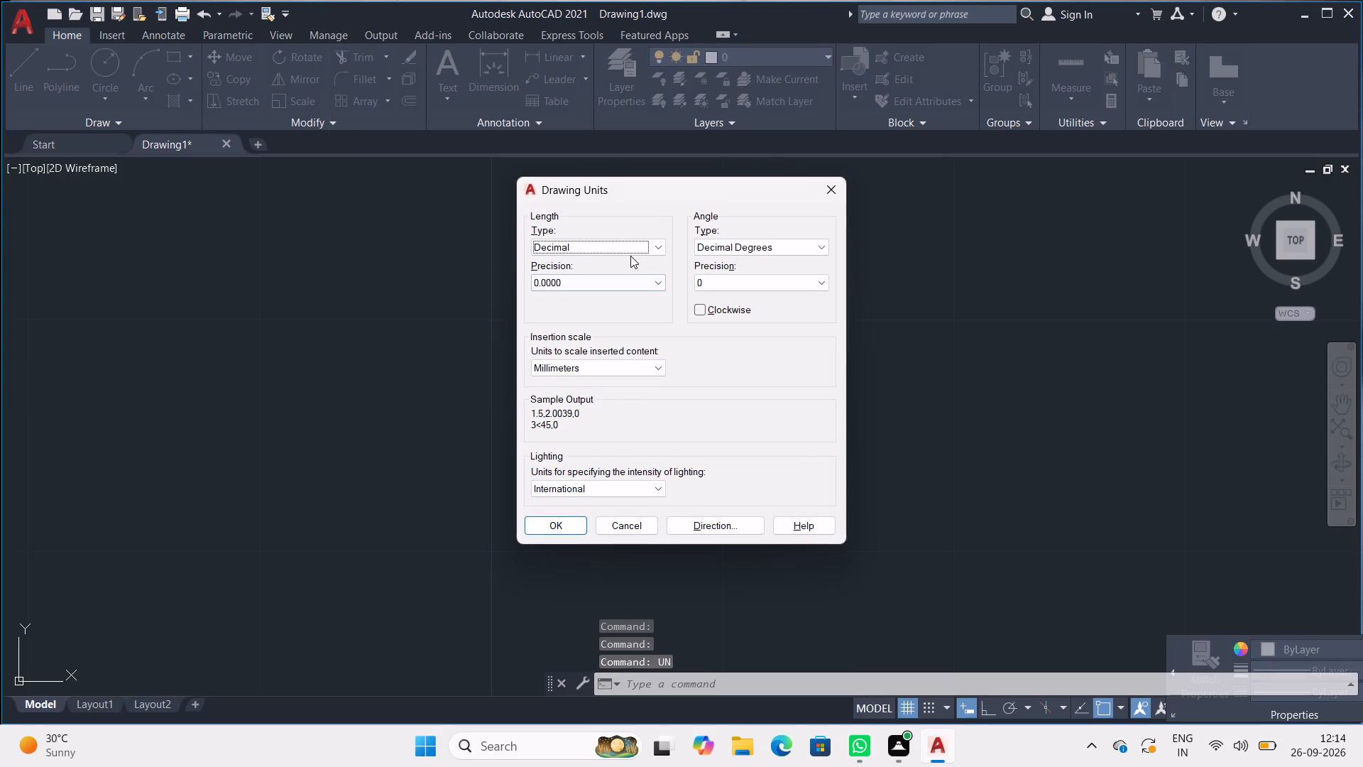
left_click(657, 249)
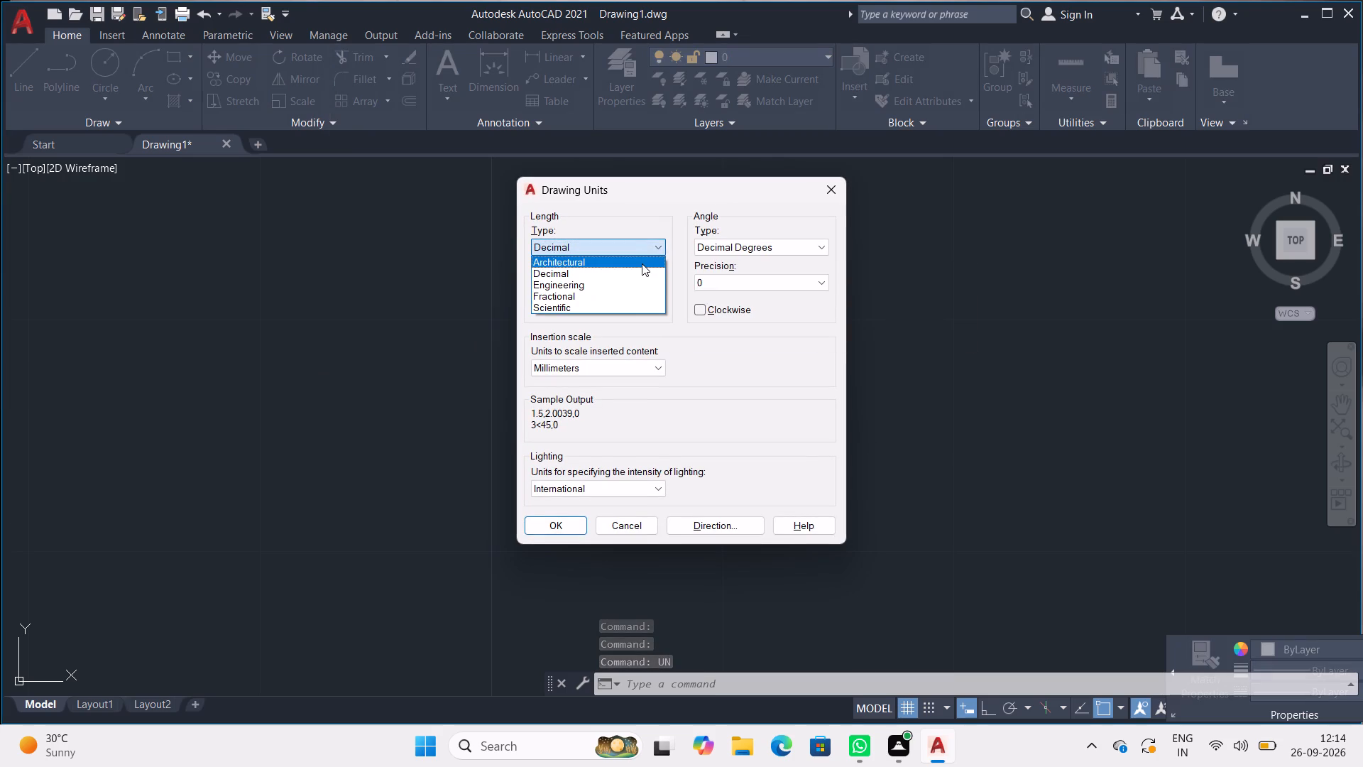
left_click_drag(642, 263, 614, 263)
left_click(614, 263)
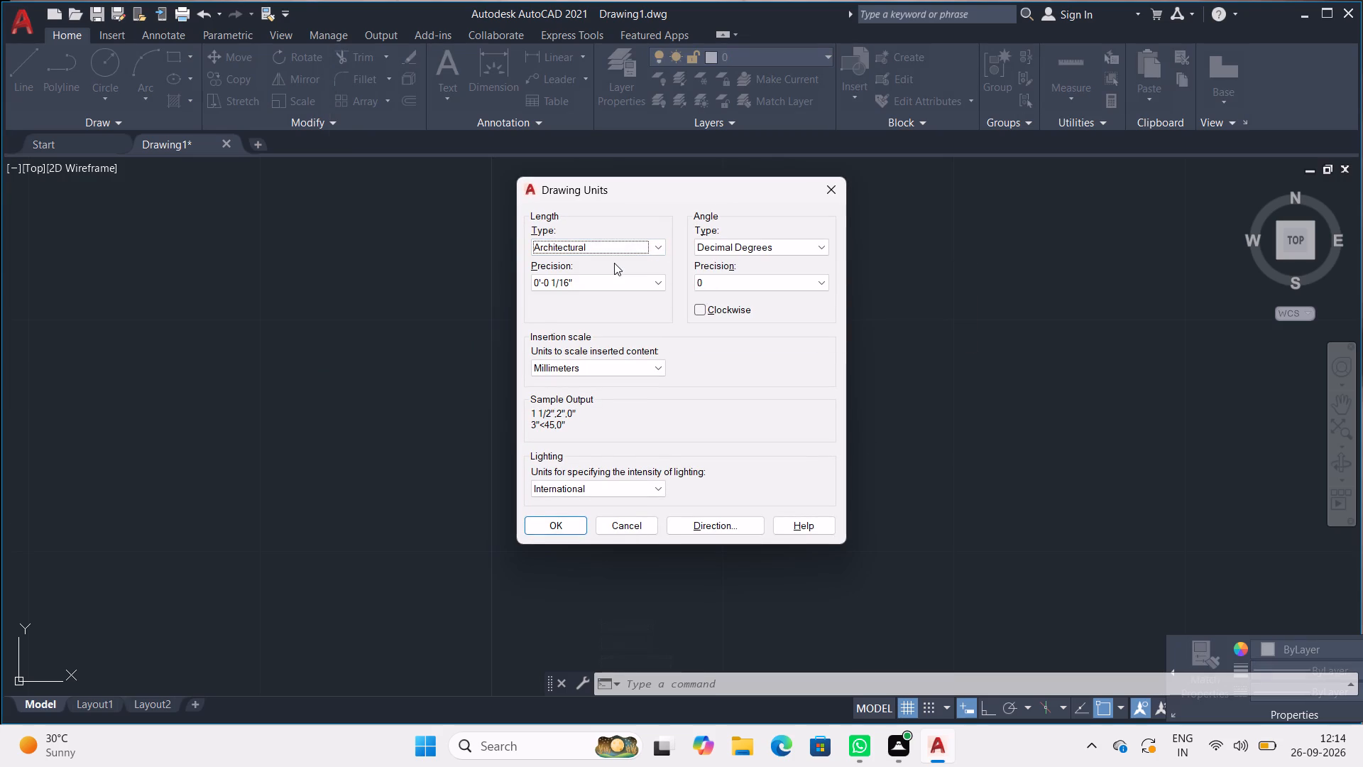
left_click(623, 282)
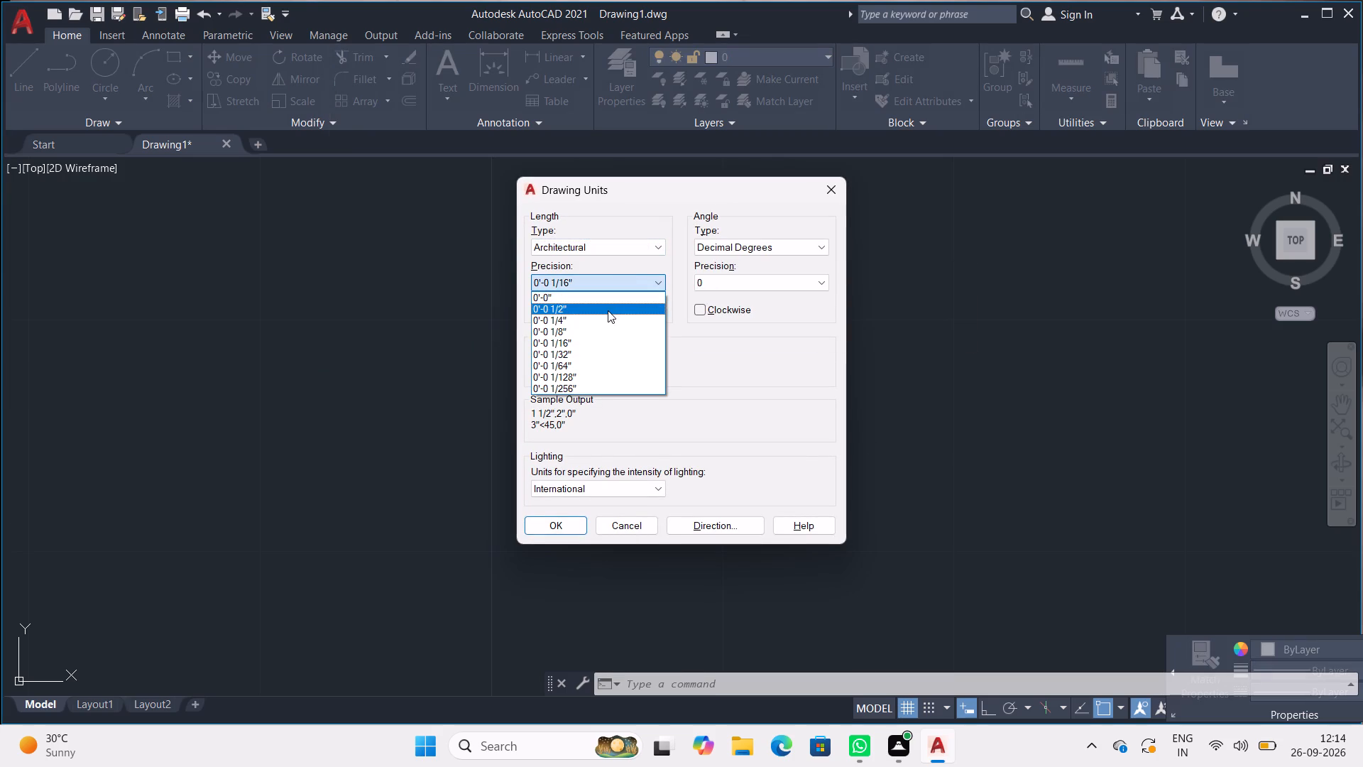
left_click(608, 310)
left_click(558, 530)
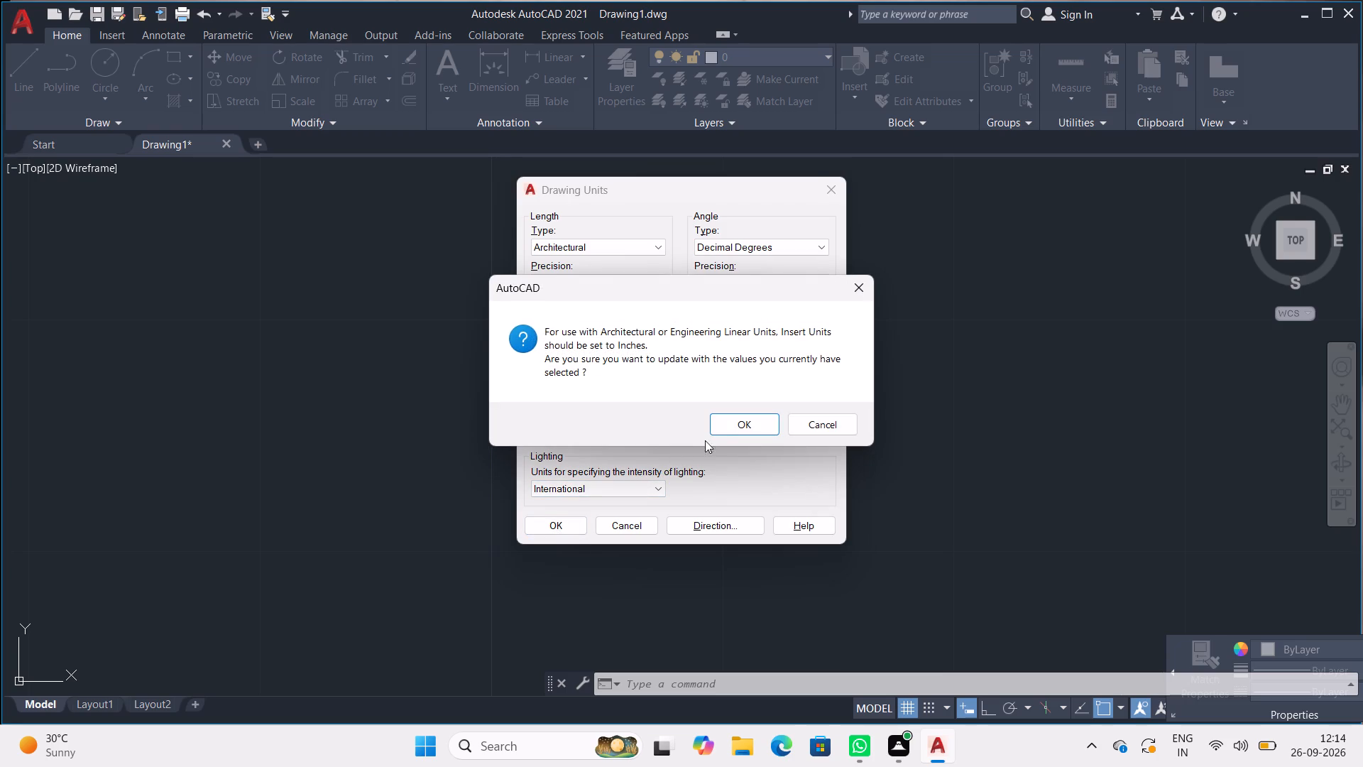
left_click(728, 423)
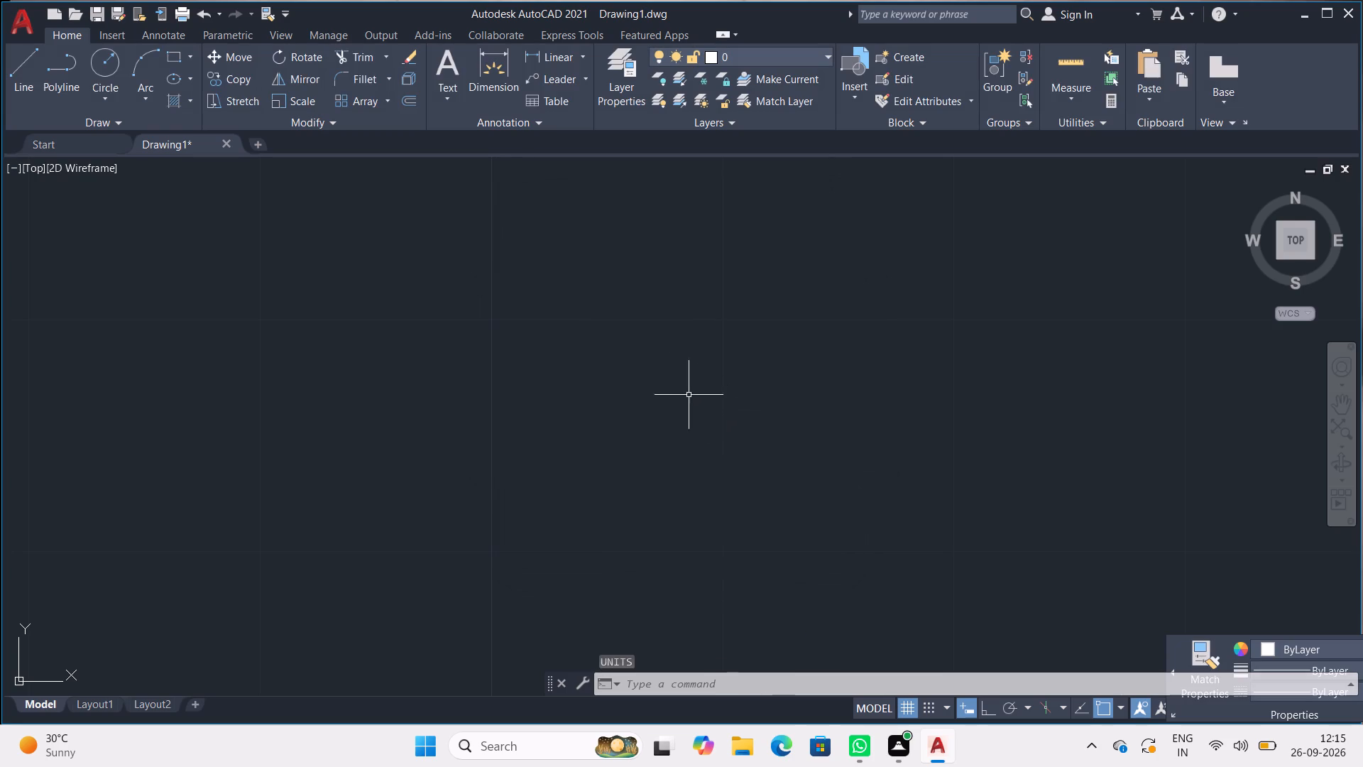
Set the drawing units' insertion scale to Inches.
type("UN")
key("Return")
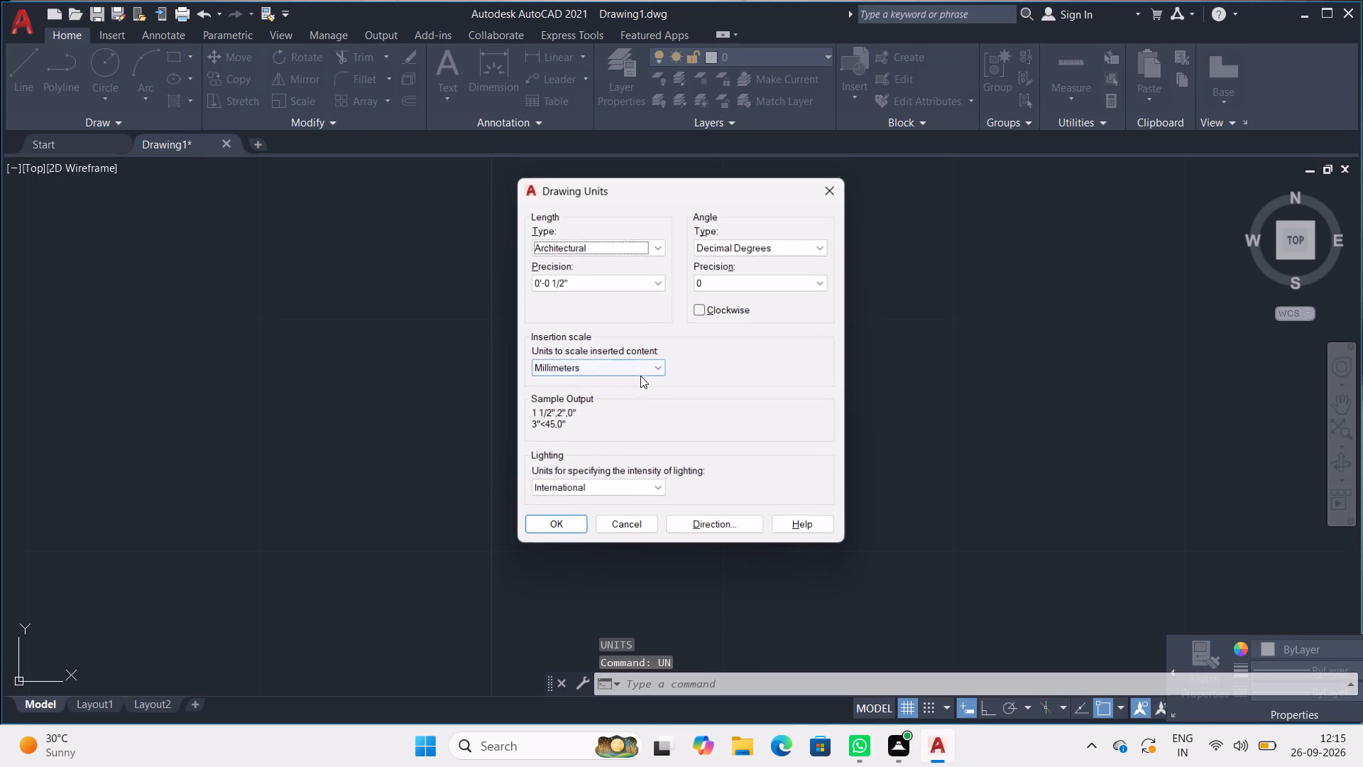
left_click(642, 369)
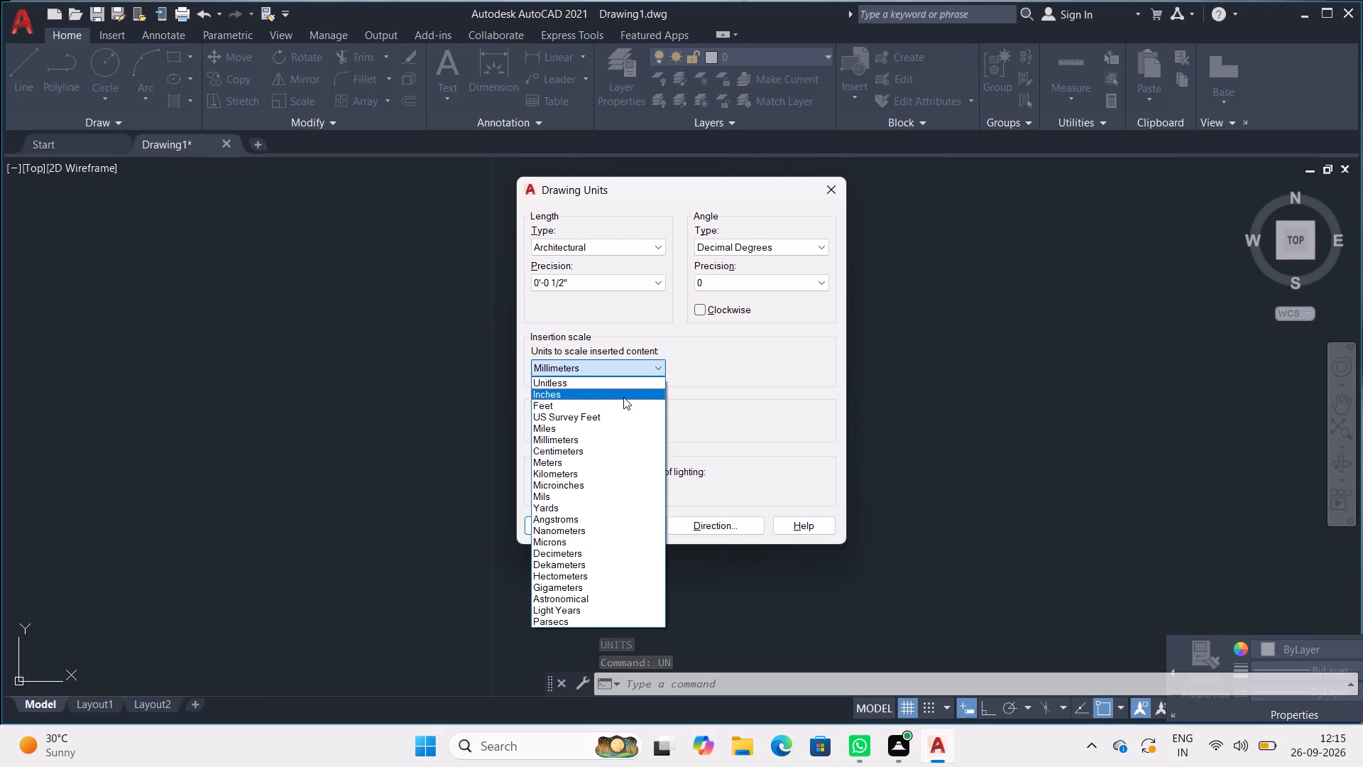
left_click(623, 397)
left_click(562, 523)
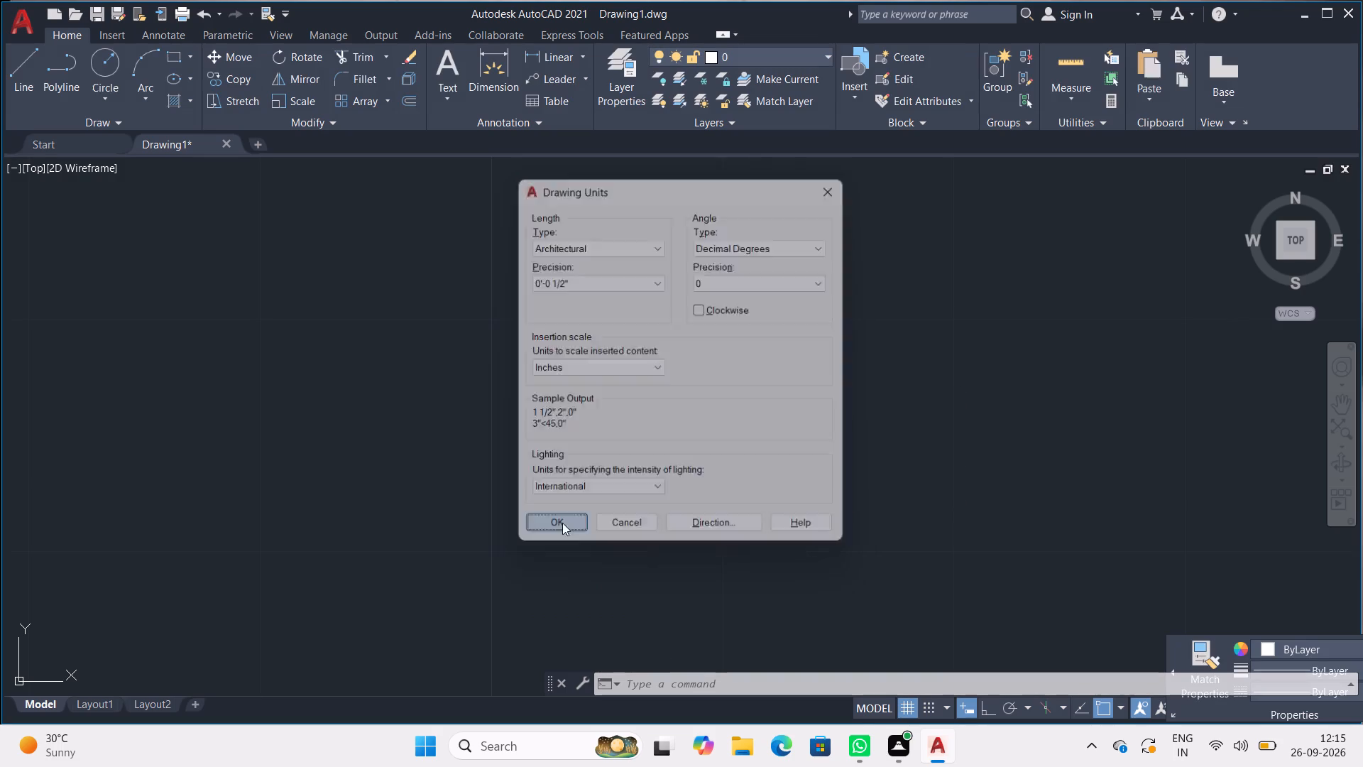
Set the ISO-25 dimension style's linear primary units to Architectural format with a precision of 0'-0 1/2".
key("d")
key("Return")
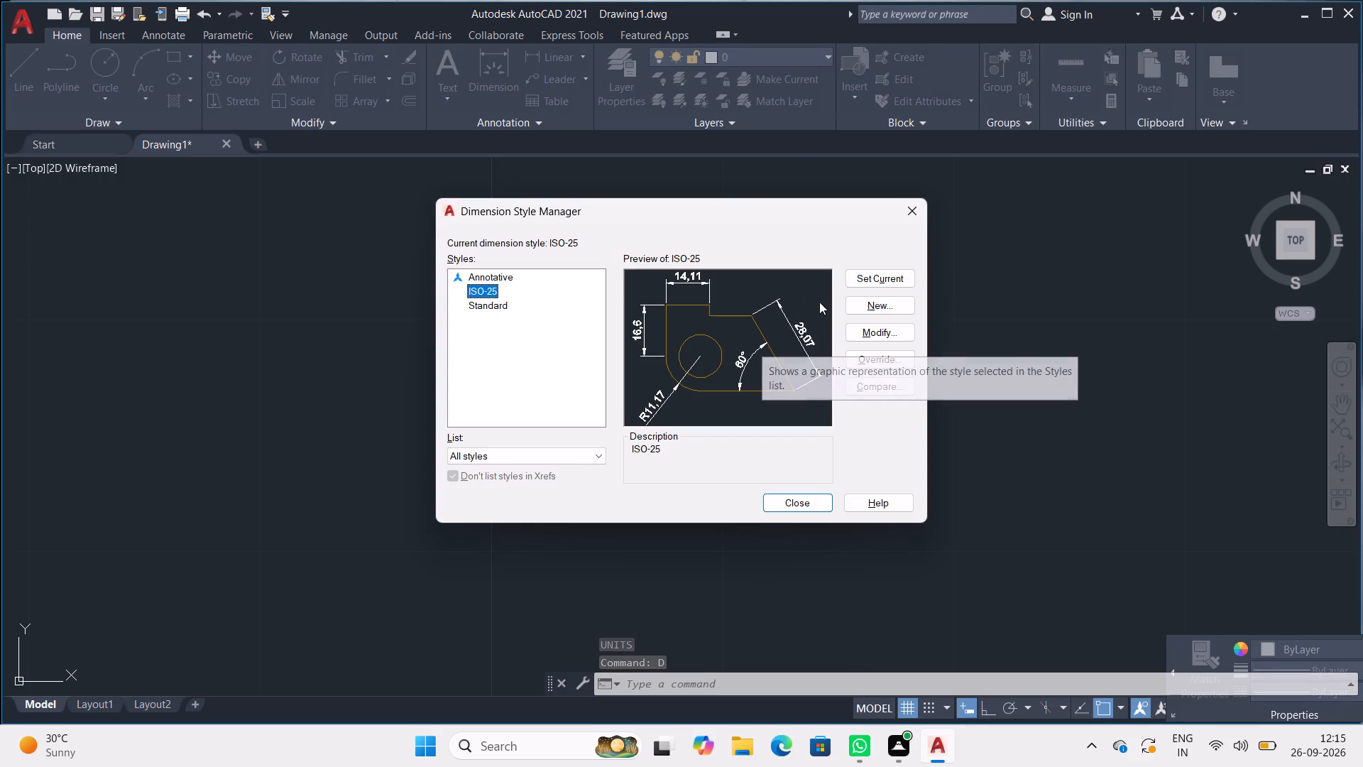
left_click(851, 332)
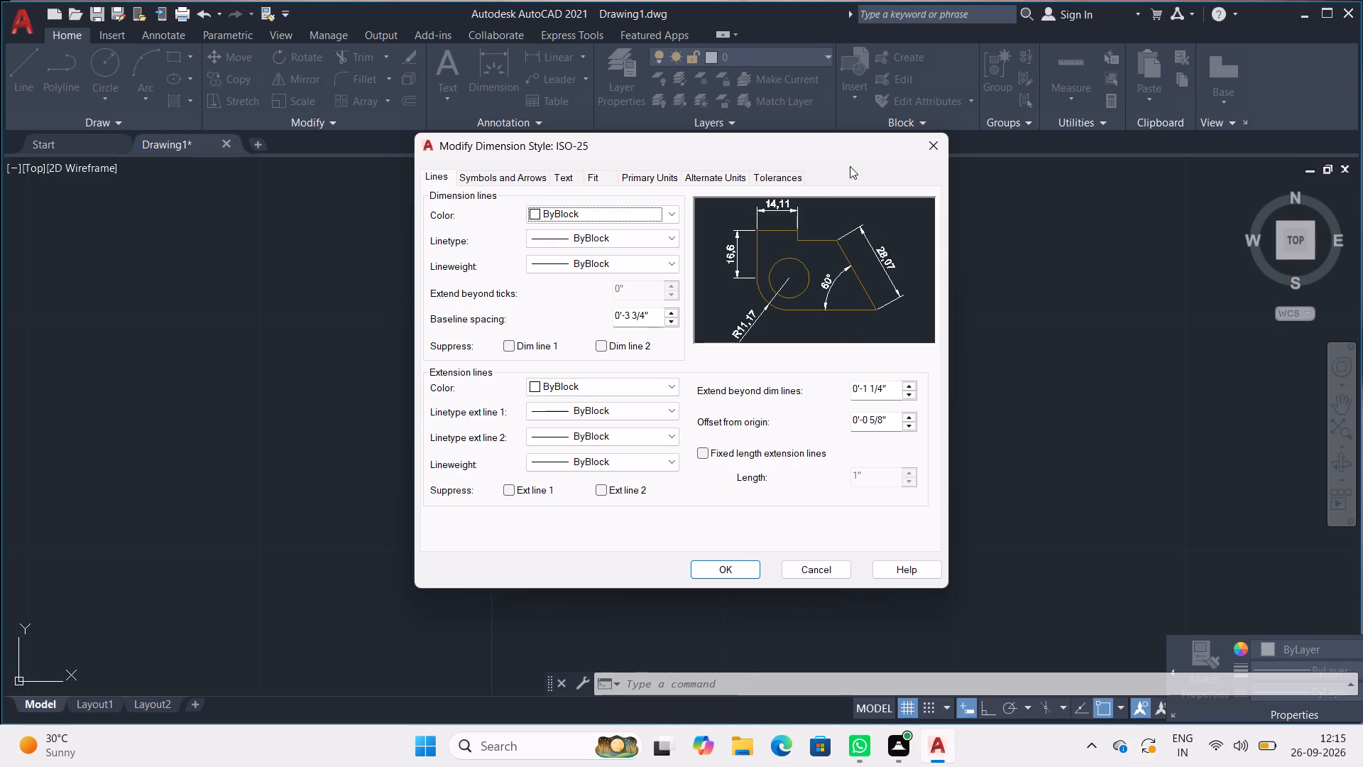
left_click(660, 173)
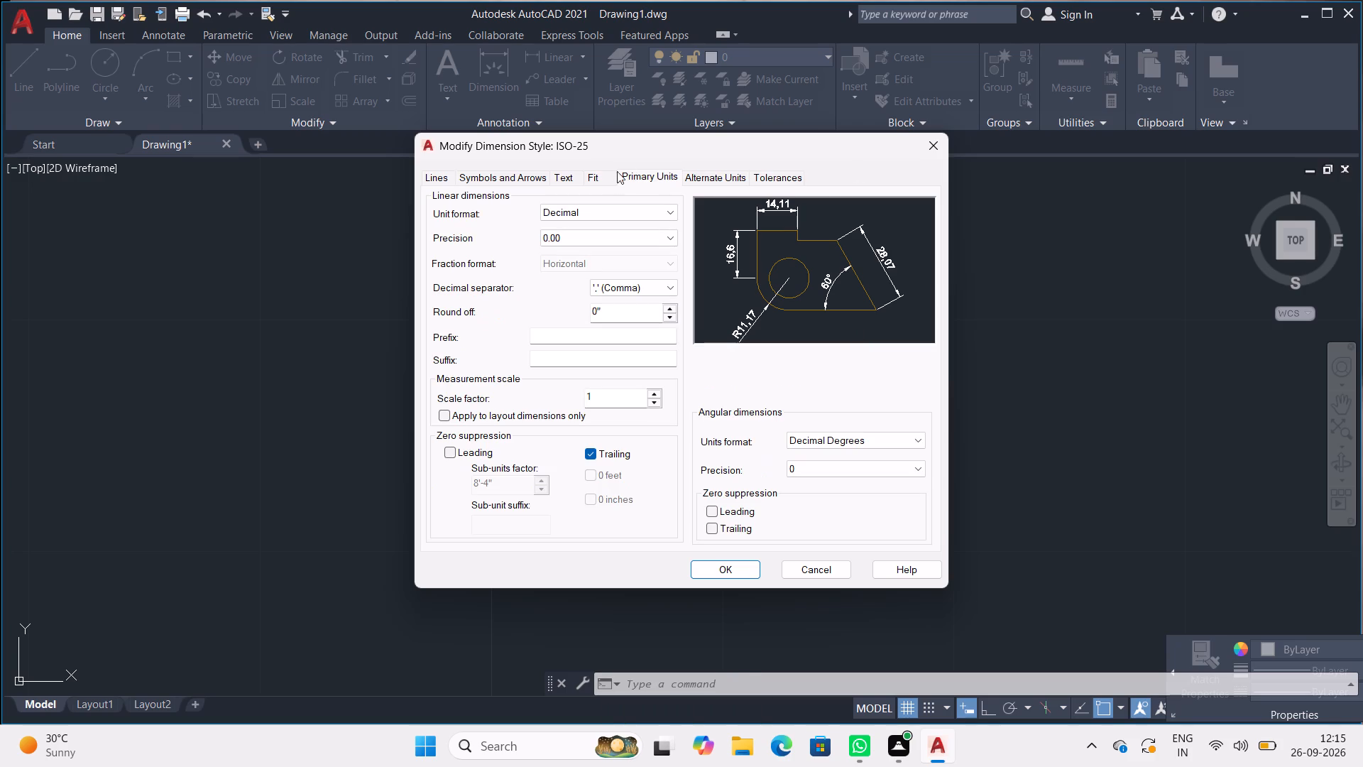
left_click(615, 206)
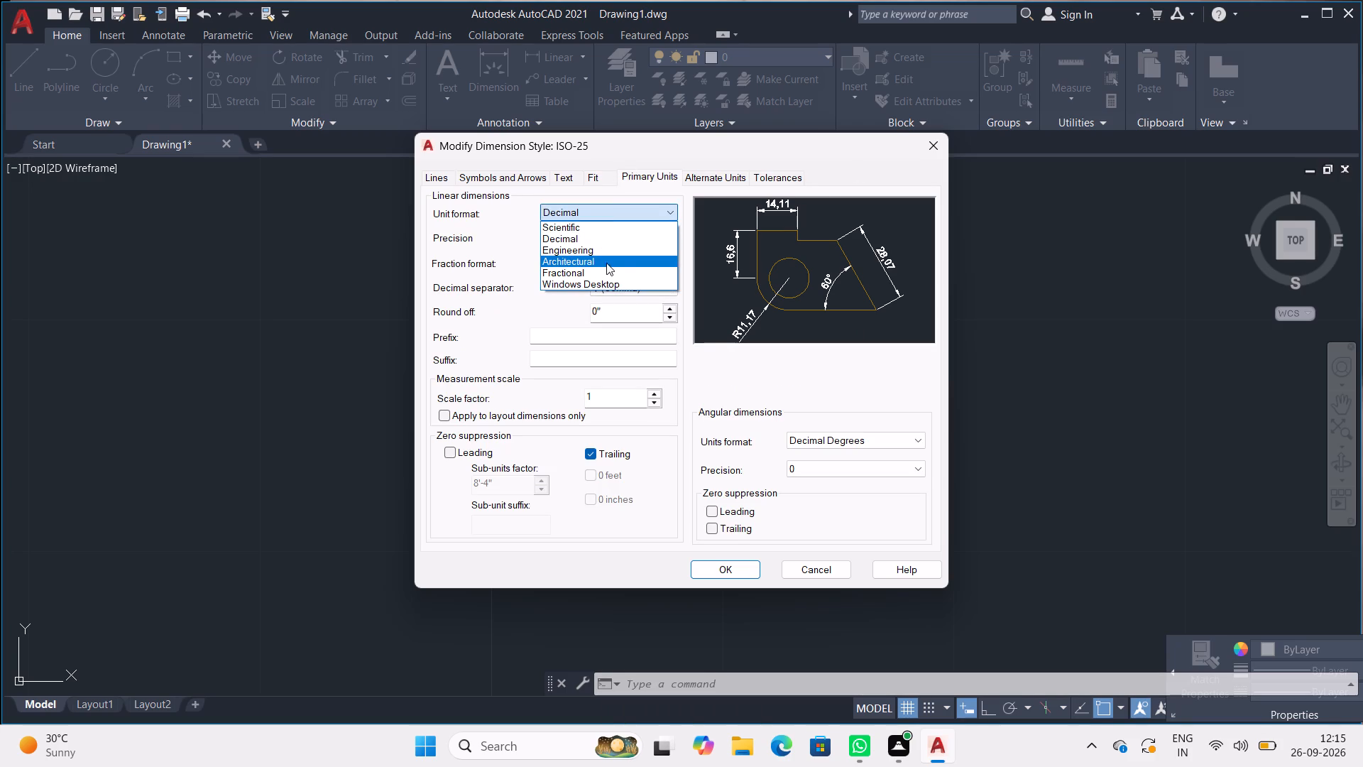
left_click_drag(606, 265, 604, 271)
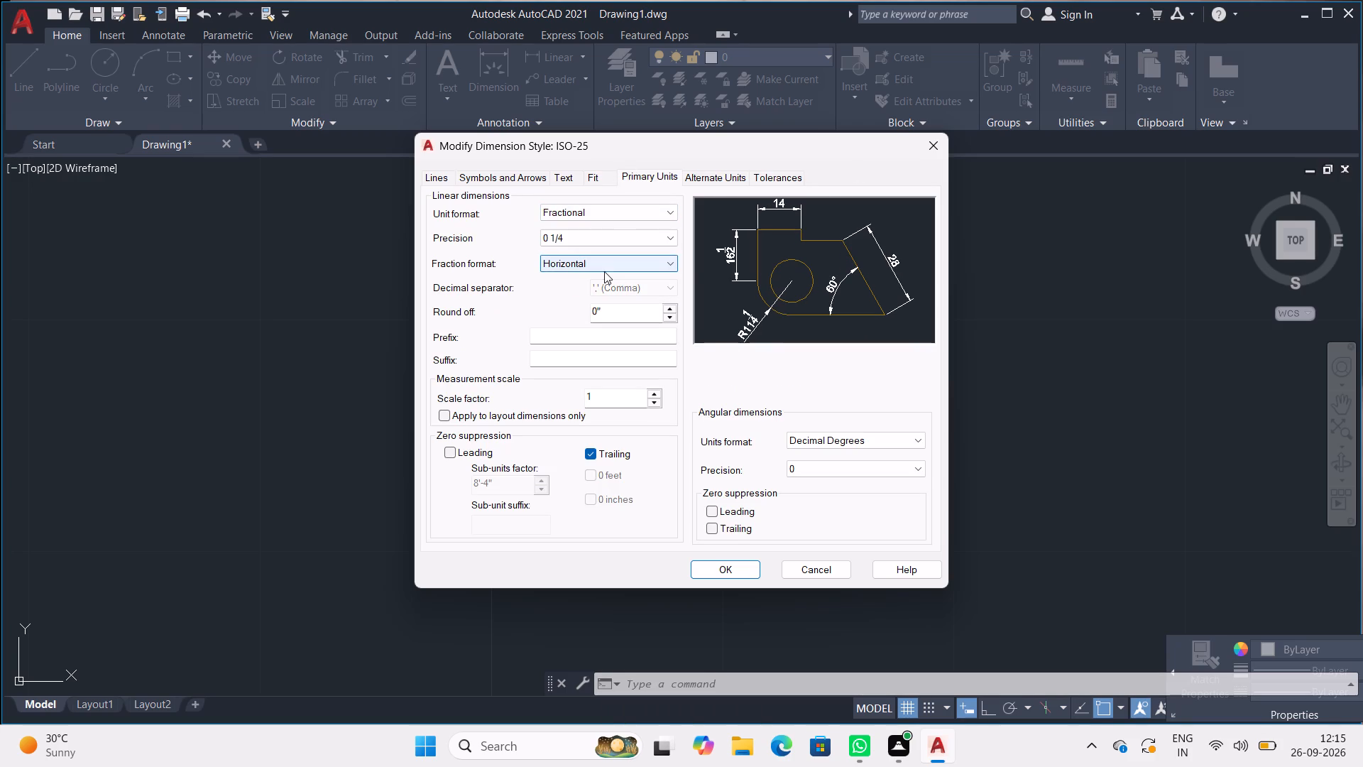
left_click_drag(615, 215, 603, 259)
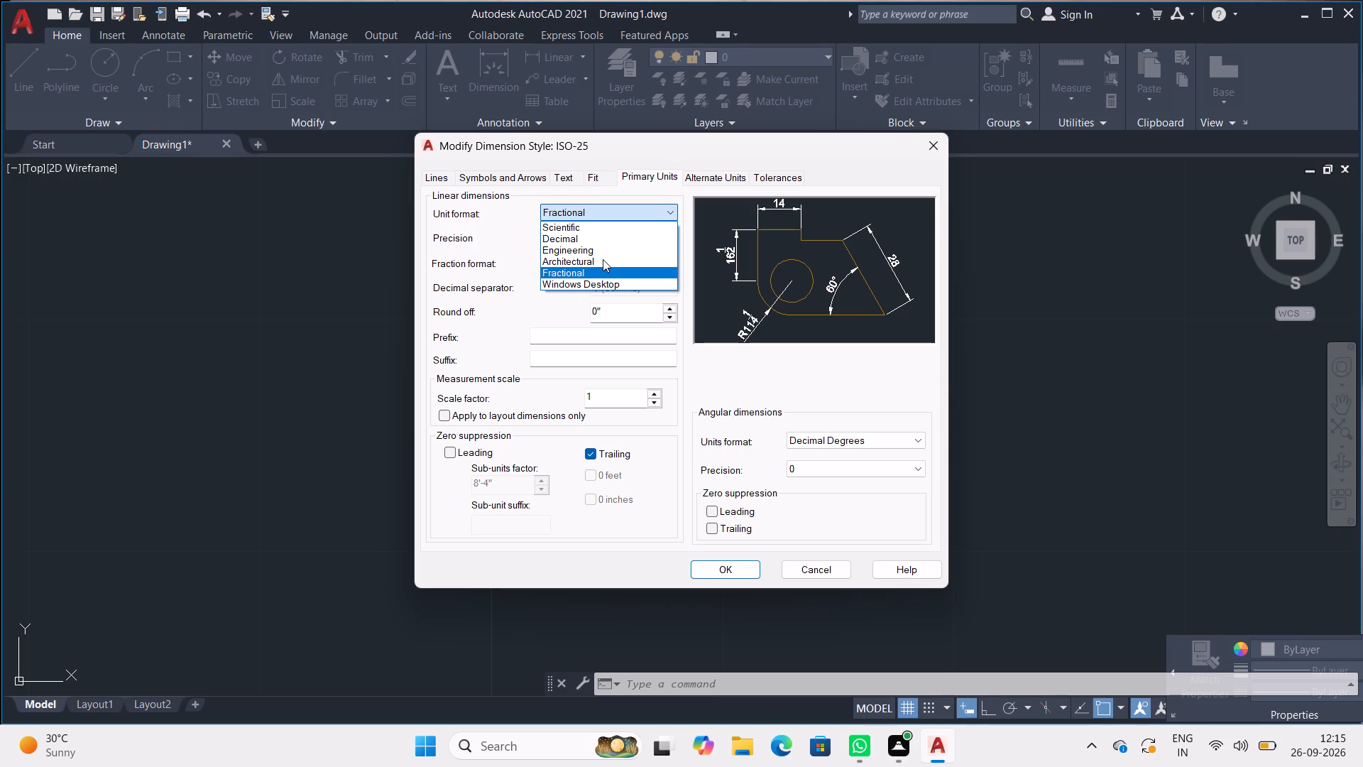
left_click_drag(603, 259, 602, 261)
left_click(602, 261)
left_click(602, 261)
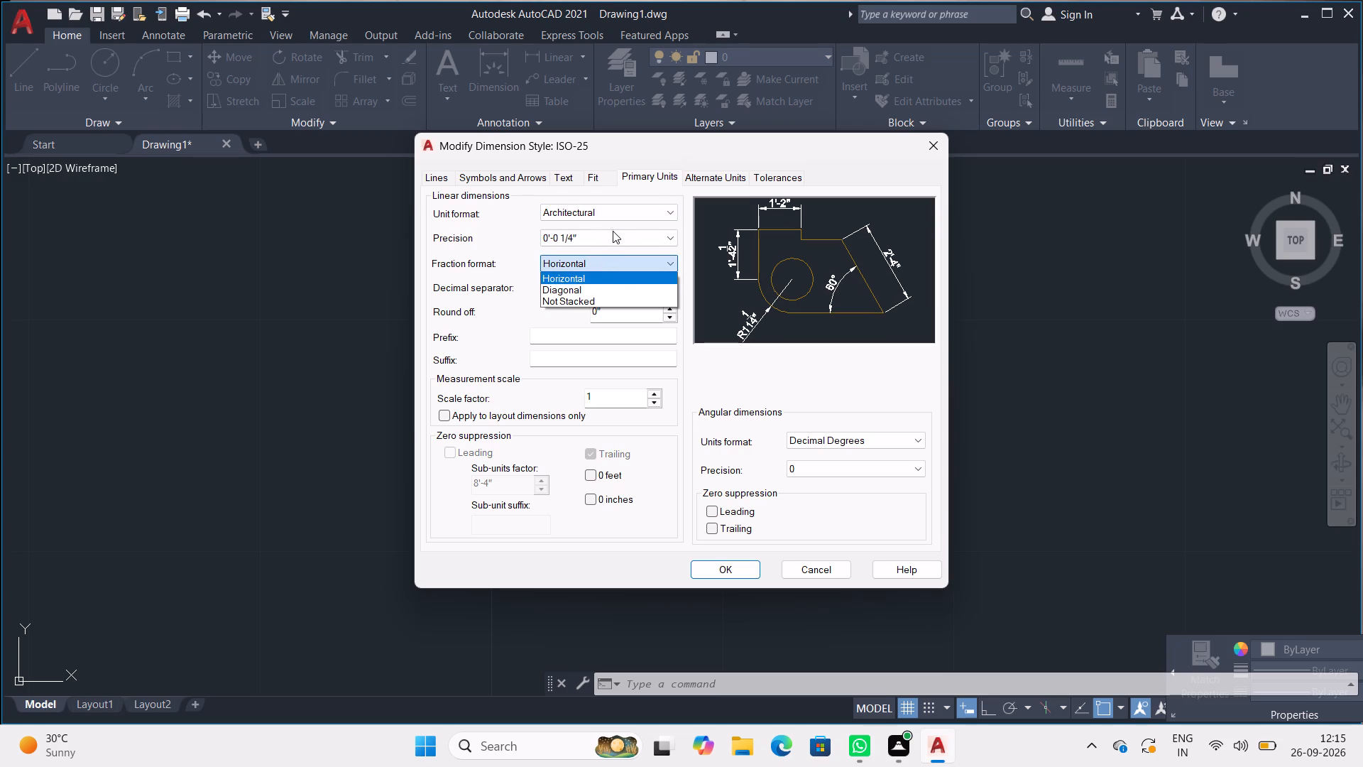
left_click(613, 229)
left_click(612, 237)
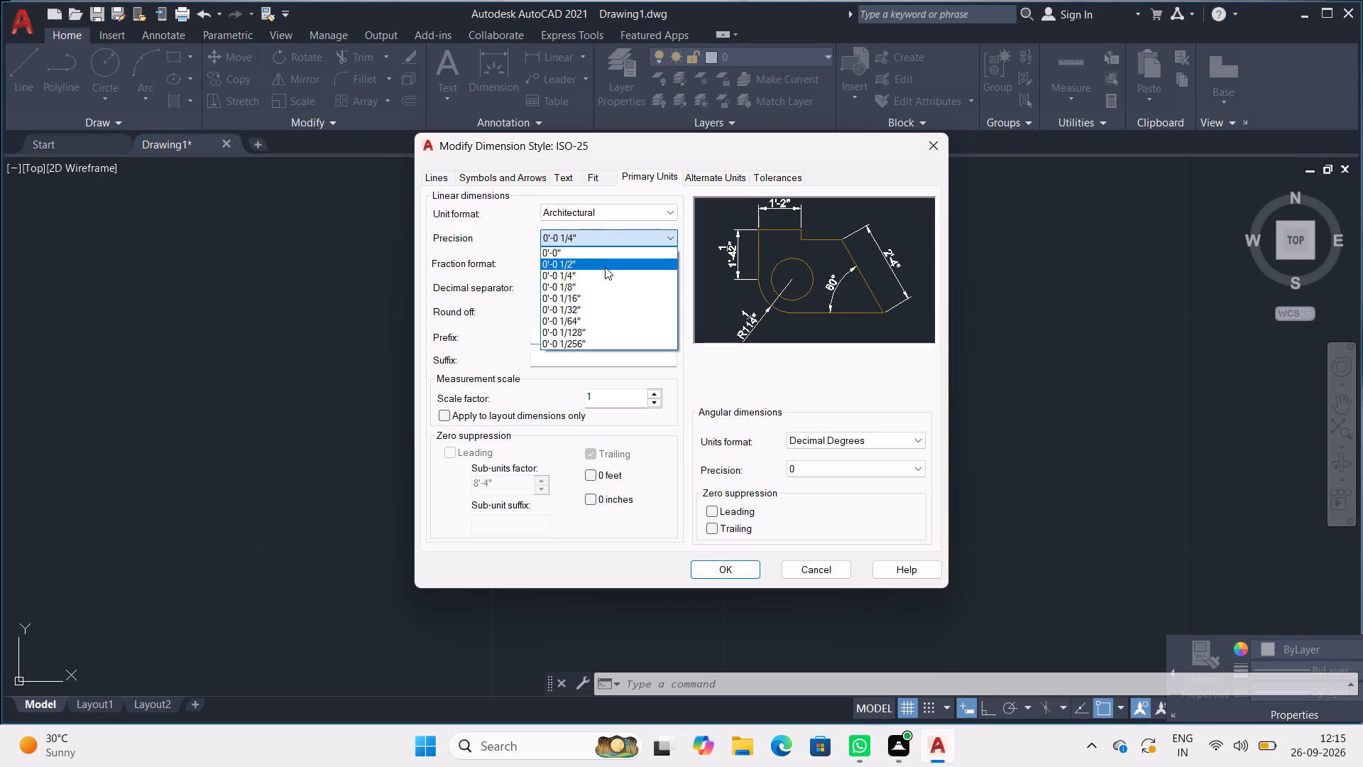
left_click(605, 267)
Enable fixed length extension lines in the ISO-25 dimension style and set that style current.
left_click(441, 173)
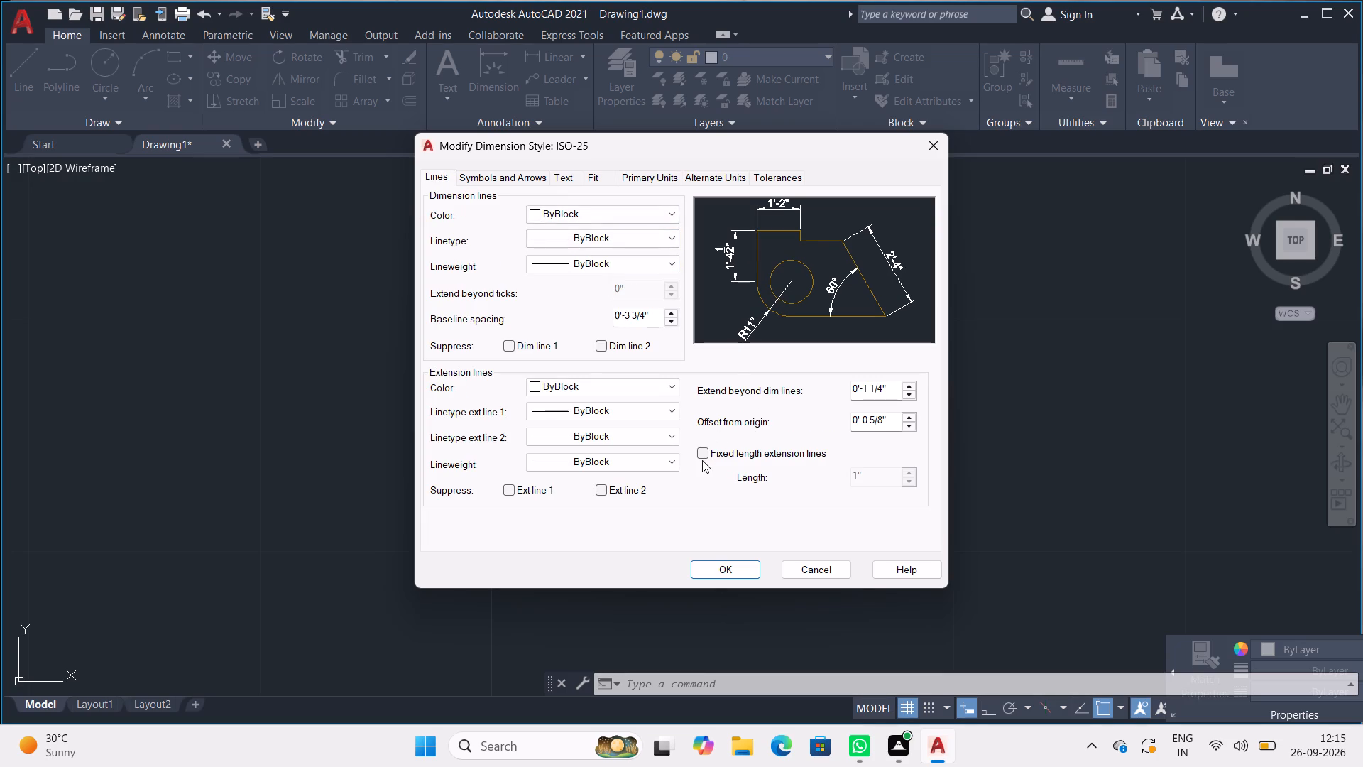
left_click(702, 460)
left_click(704, 443)
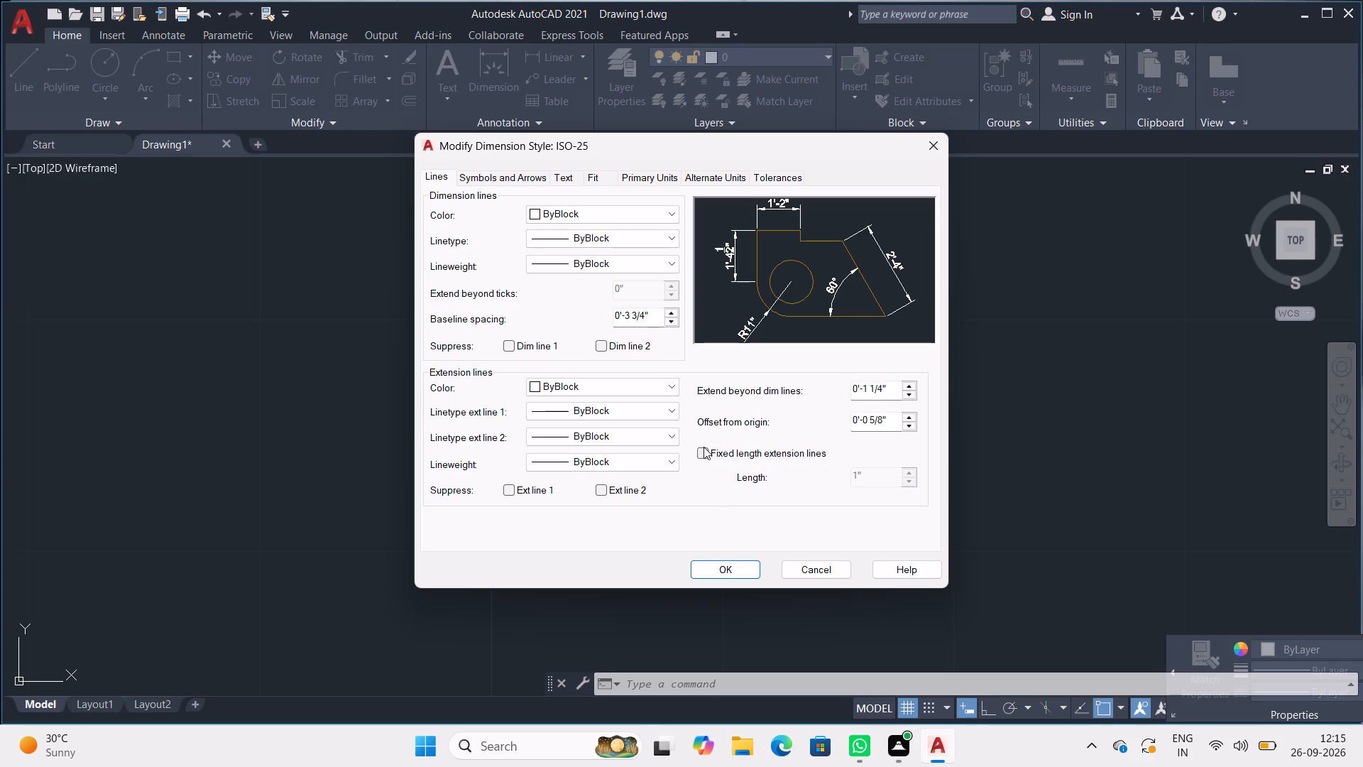
left_click(704, 447)
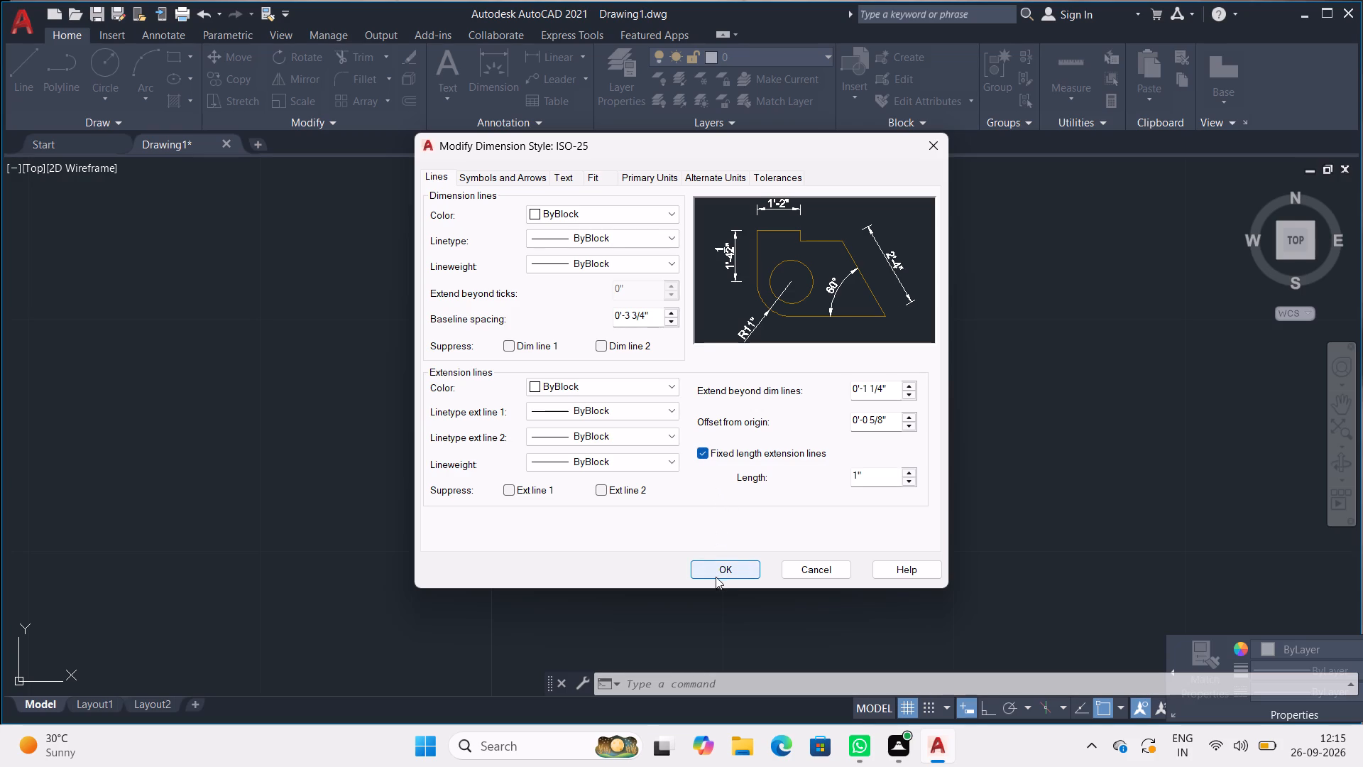
left_click(718, 575)
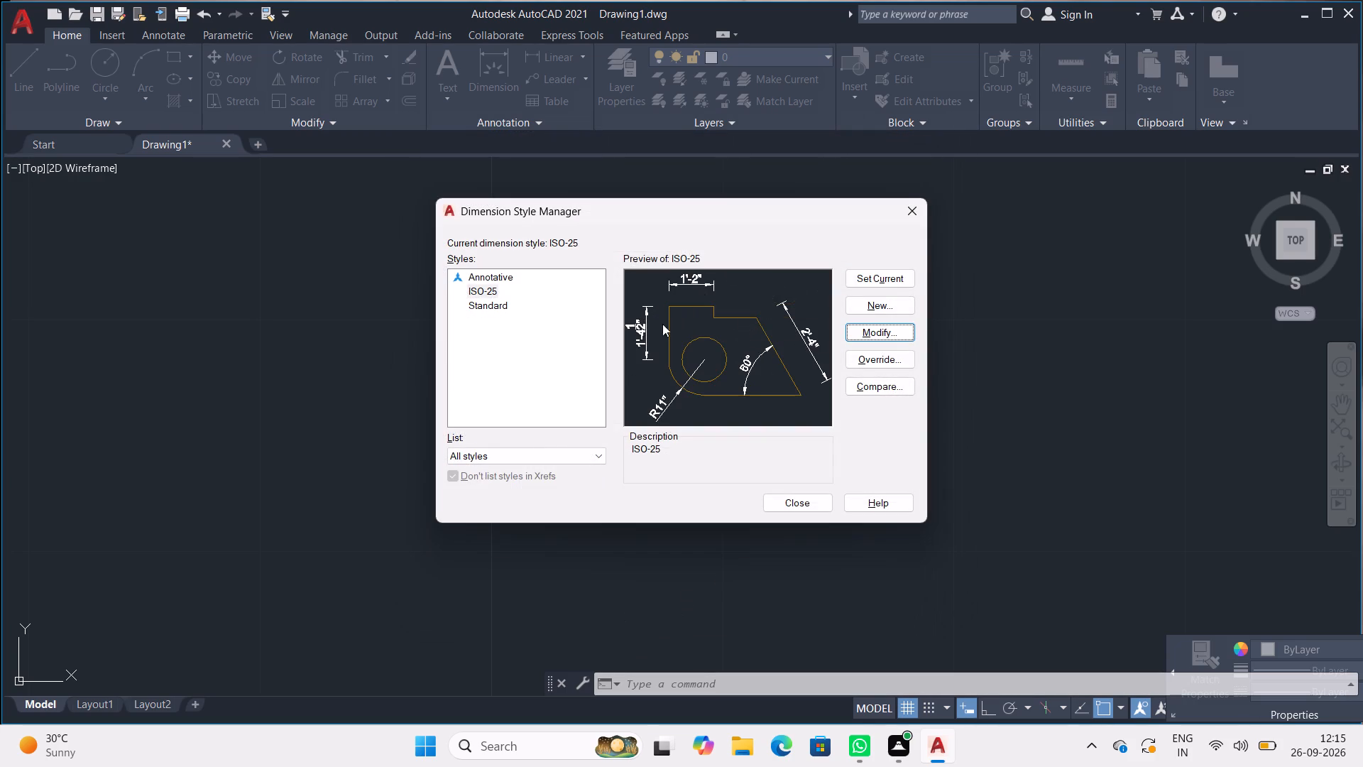
left_click(872, 277)
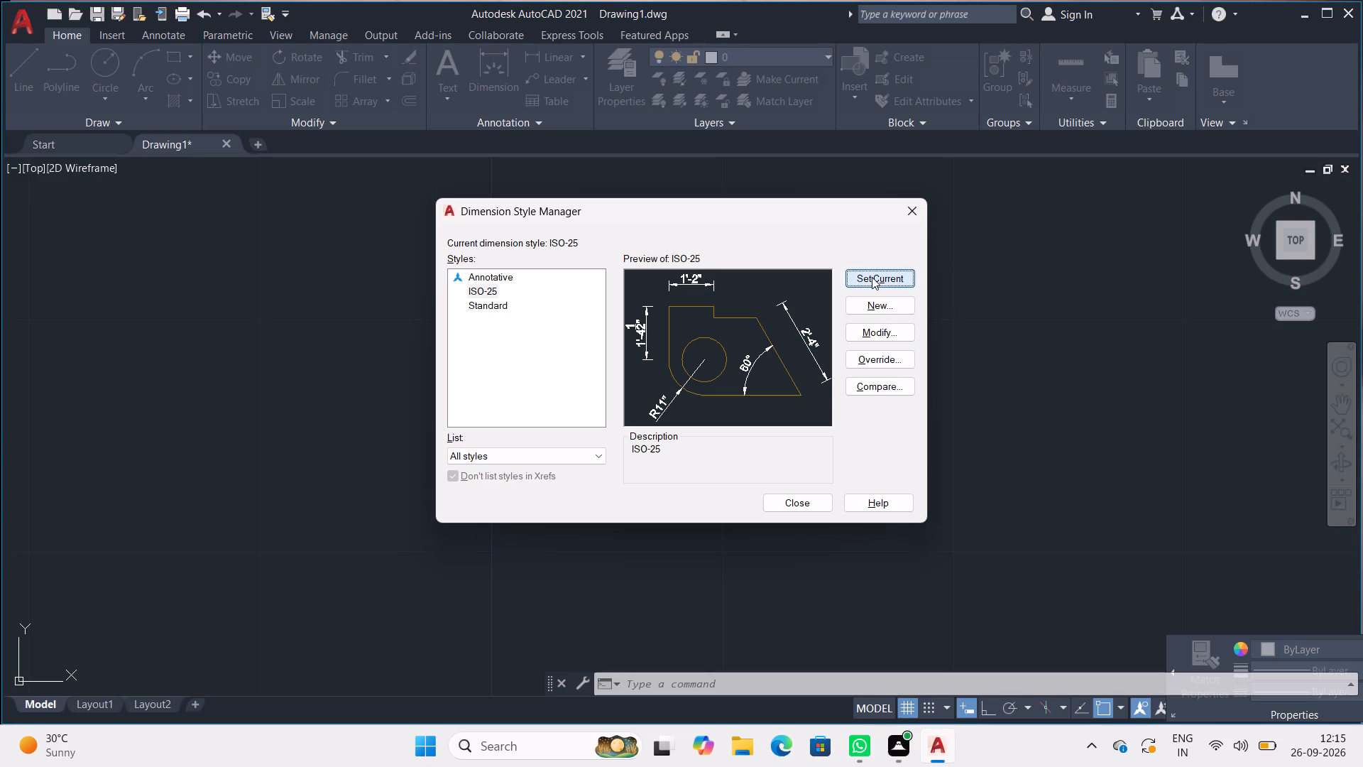
left_click(808, 508)
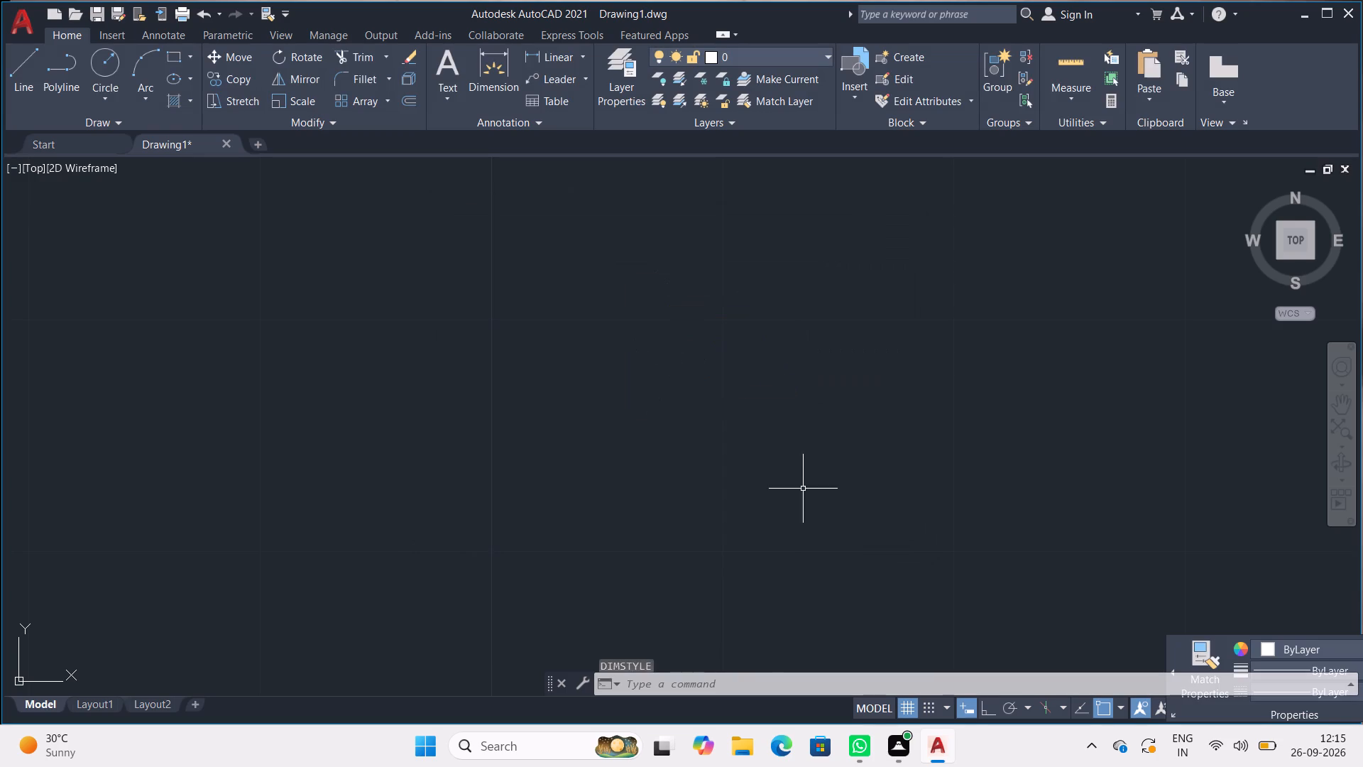
Draw a closed 16' by 8' rectangular tank outline using the Line command with Ortho mode on.
scroll(550, 433, "down", 5)
key("l")
key("Return")
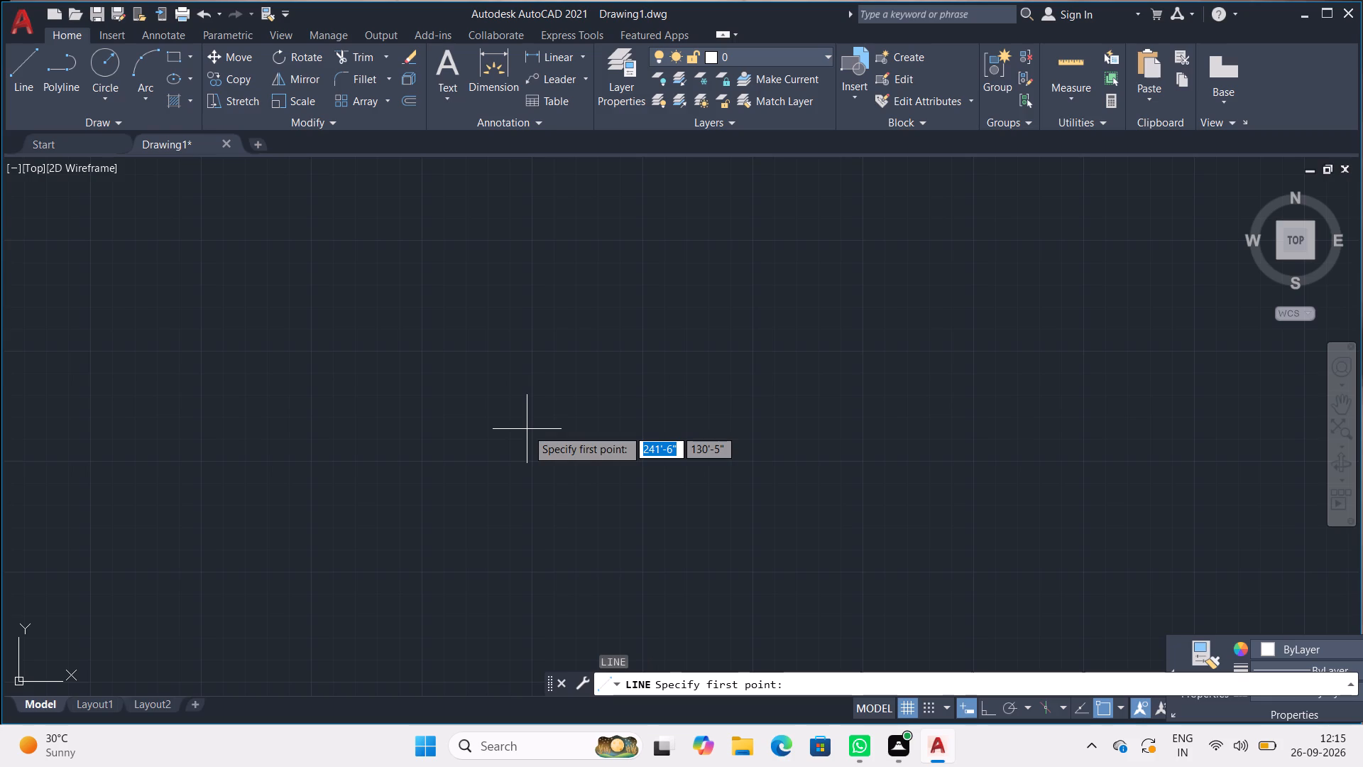
key("F8")
left_click(389, 248)
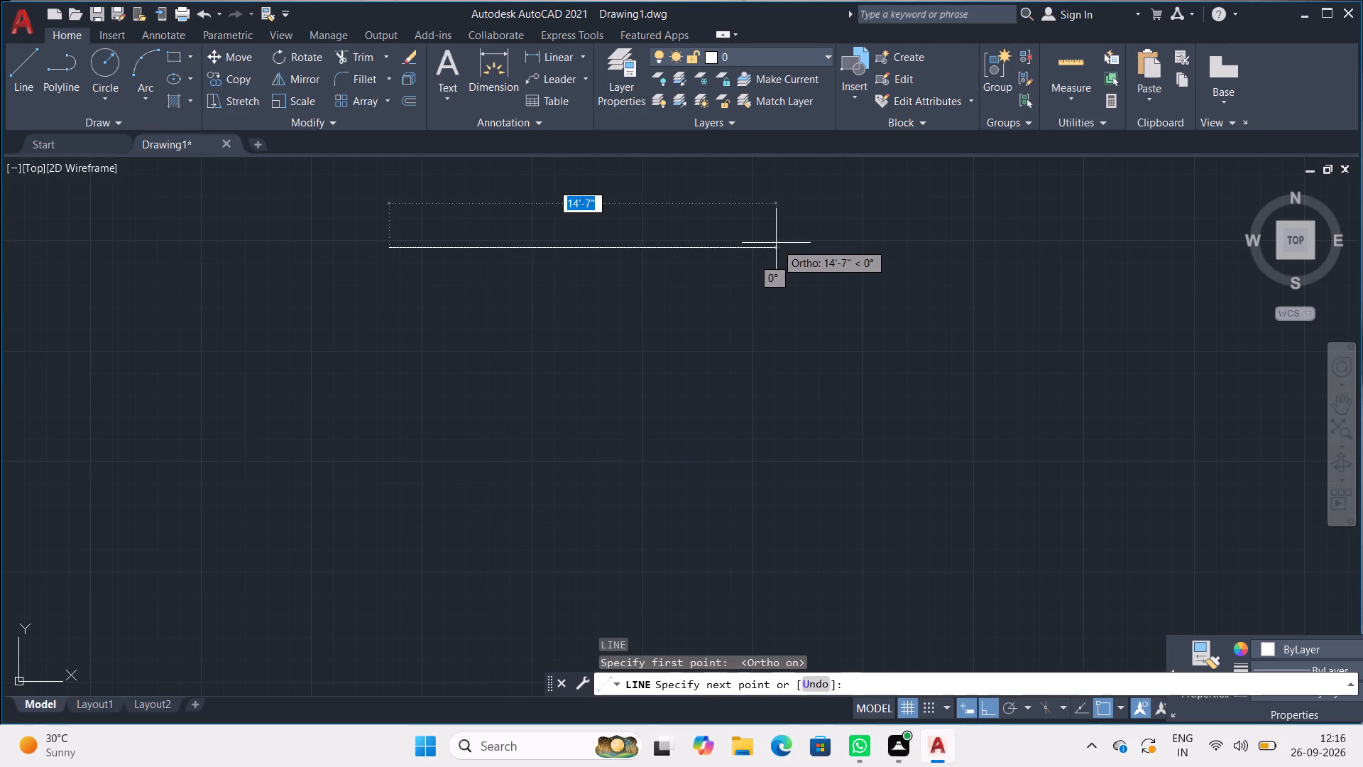
type("16'")
key("Return")
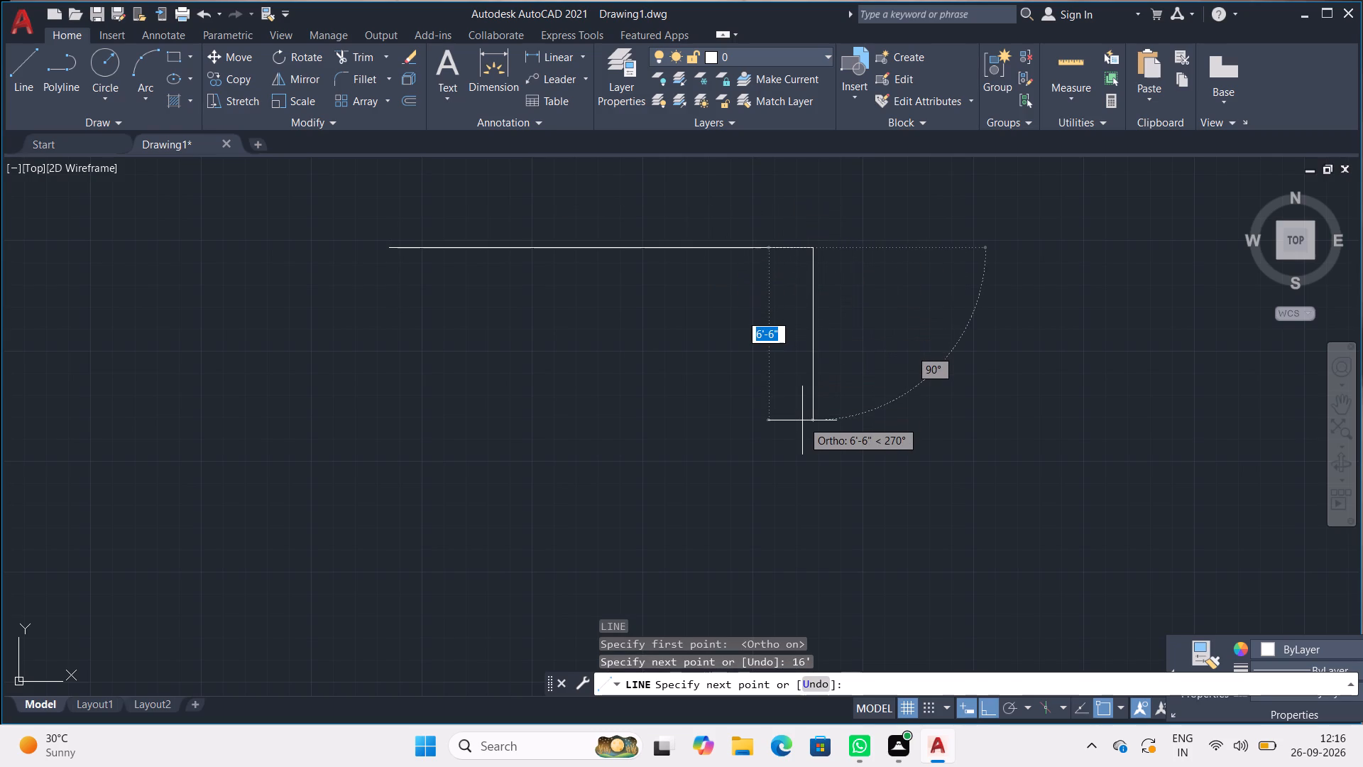
type("8'")
key("Return")
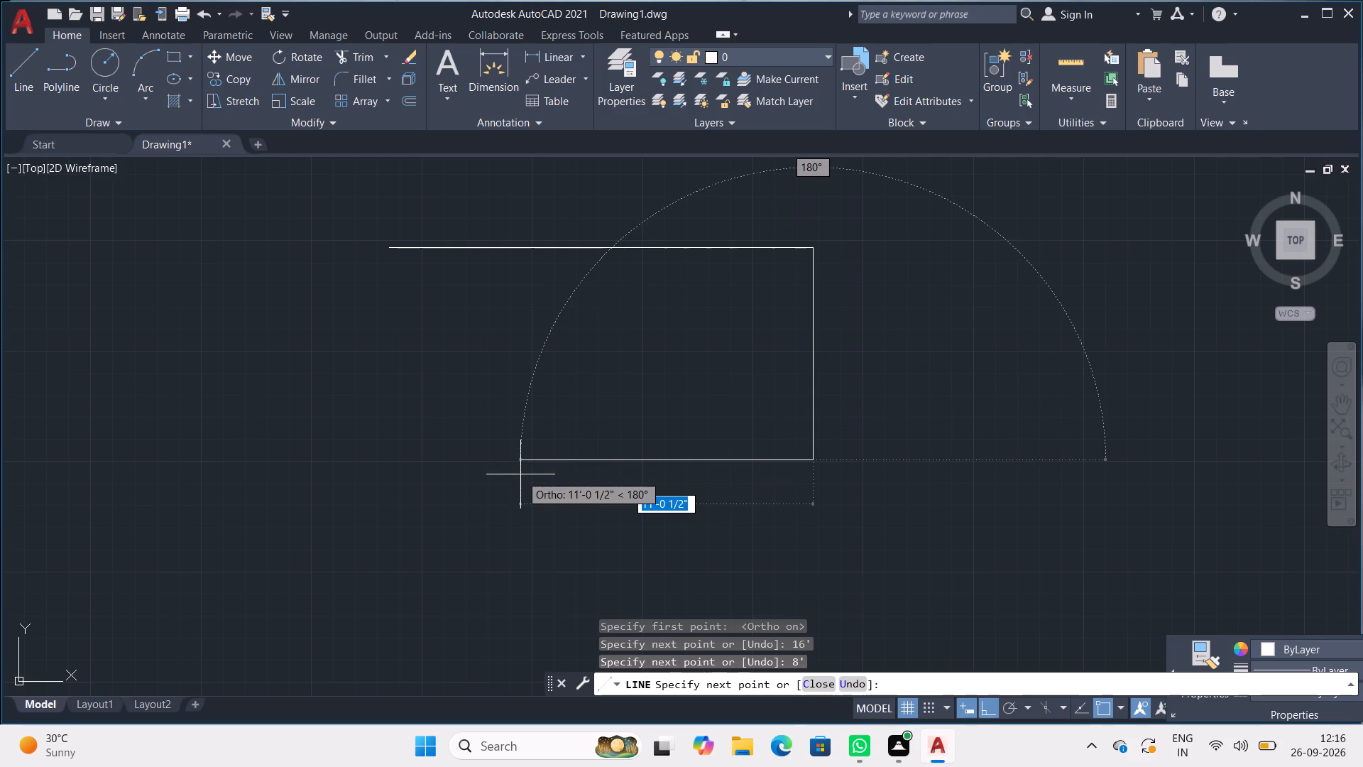
type("16'")
key("Return")
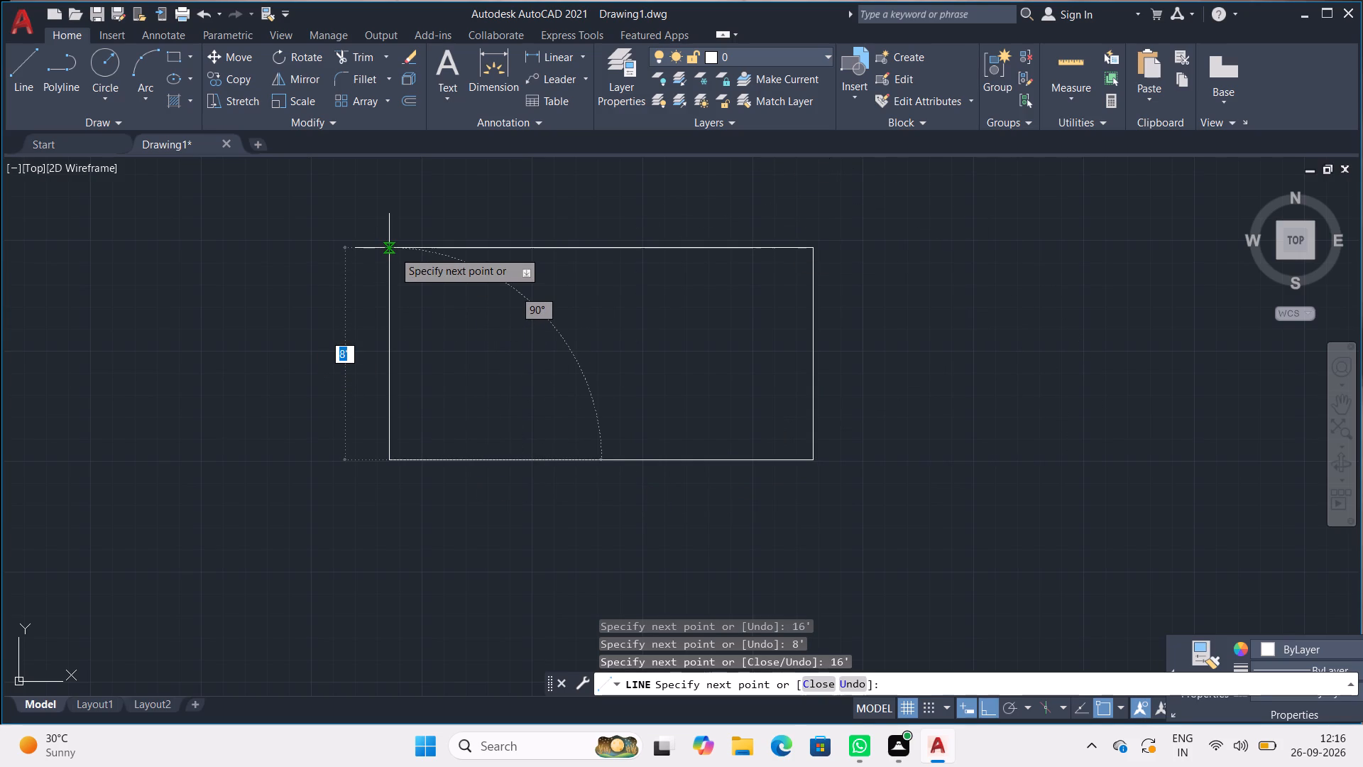
key("8")
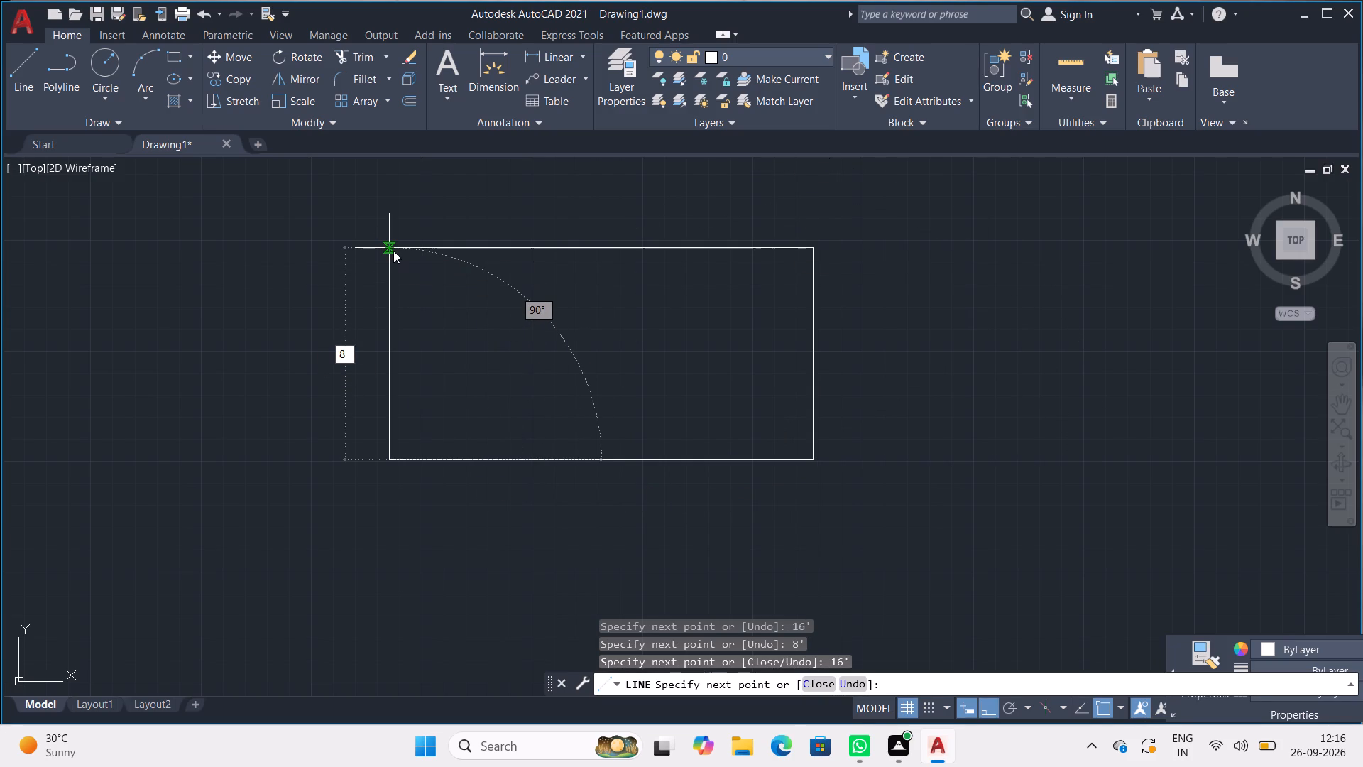
key("apostrophe")
key("Return")
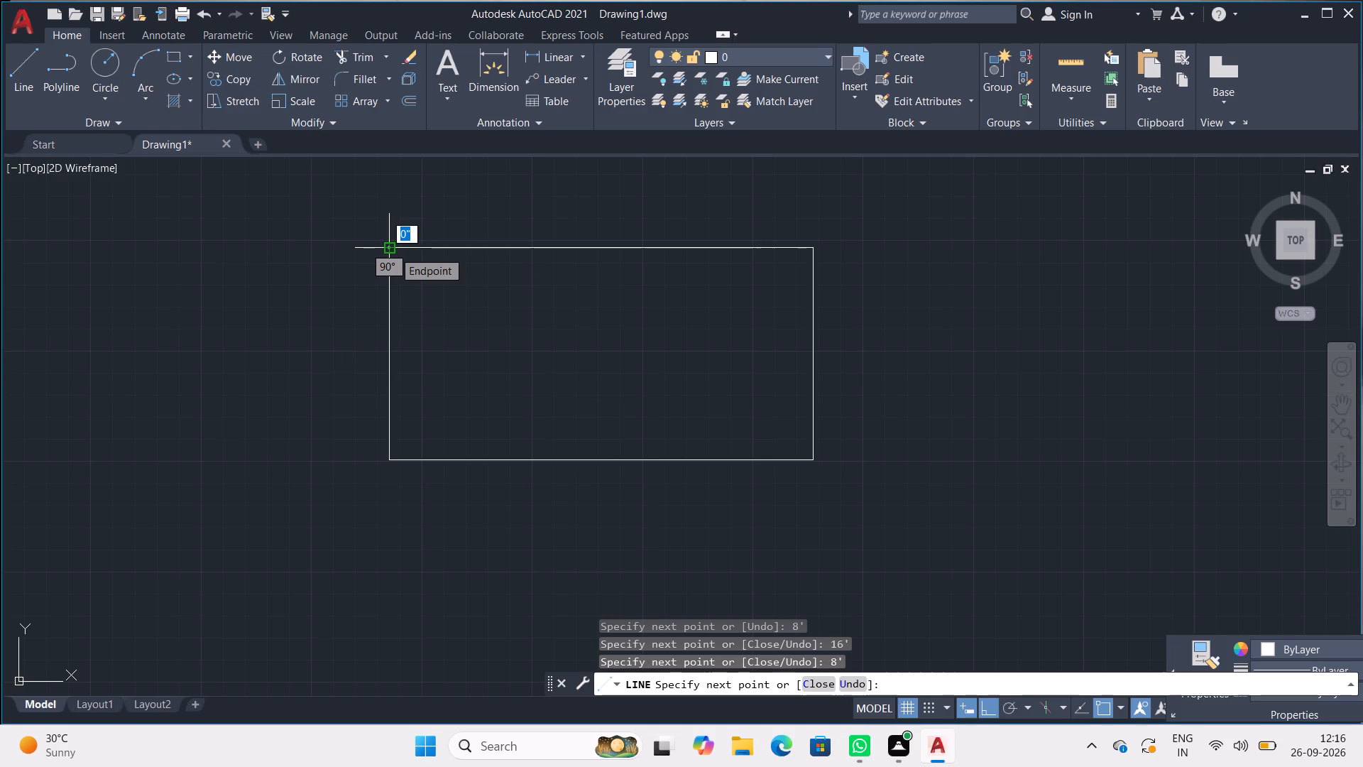
key("space")
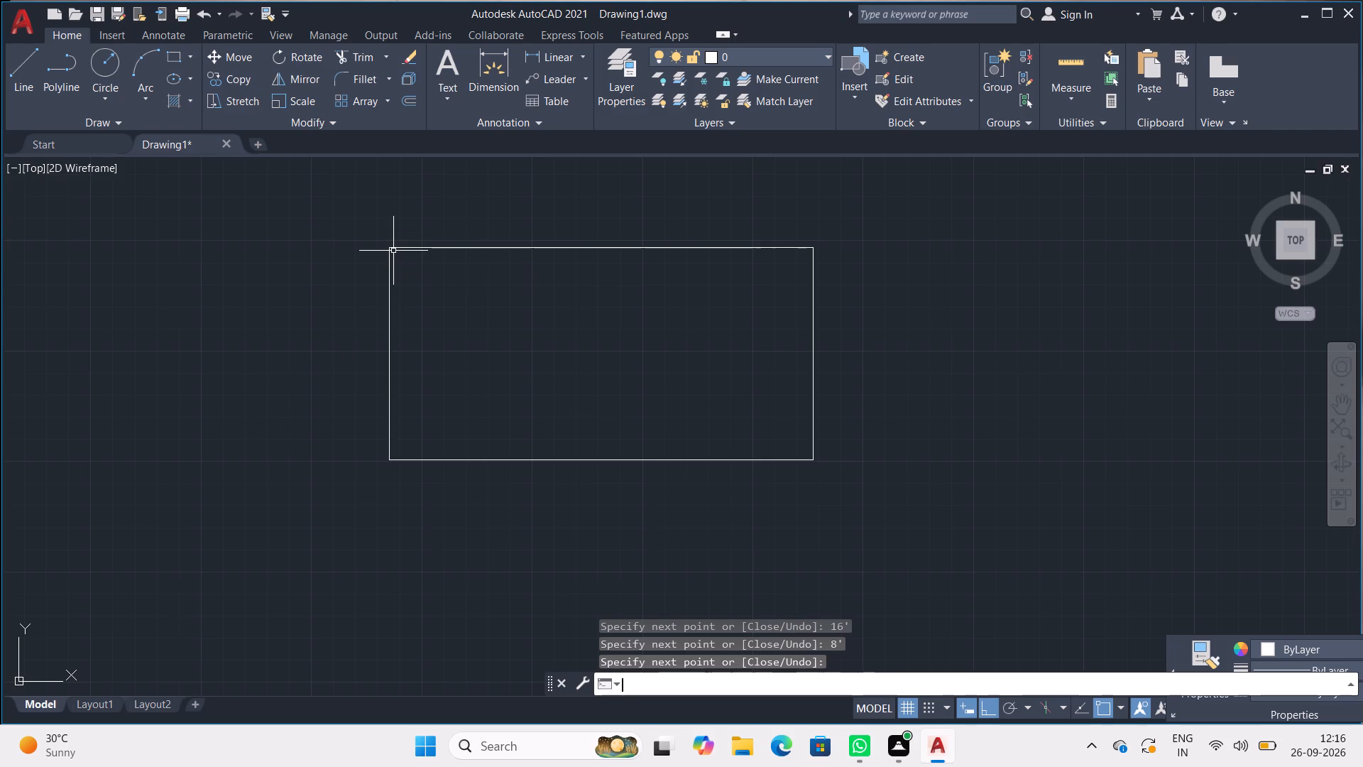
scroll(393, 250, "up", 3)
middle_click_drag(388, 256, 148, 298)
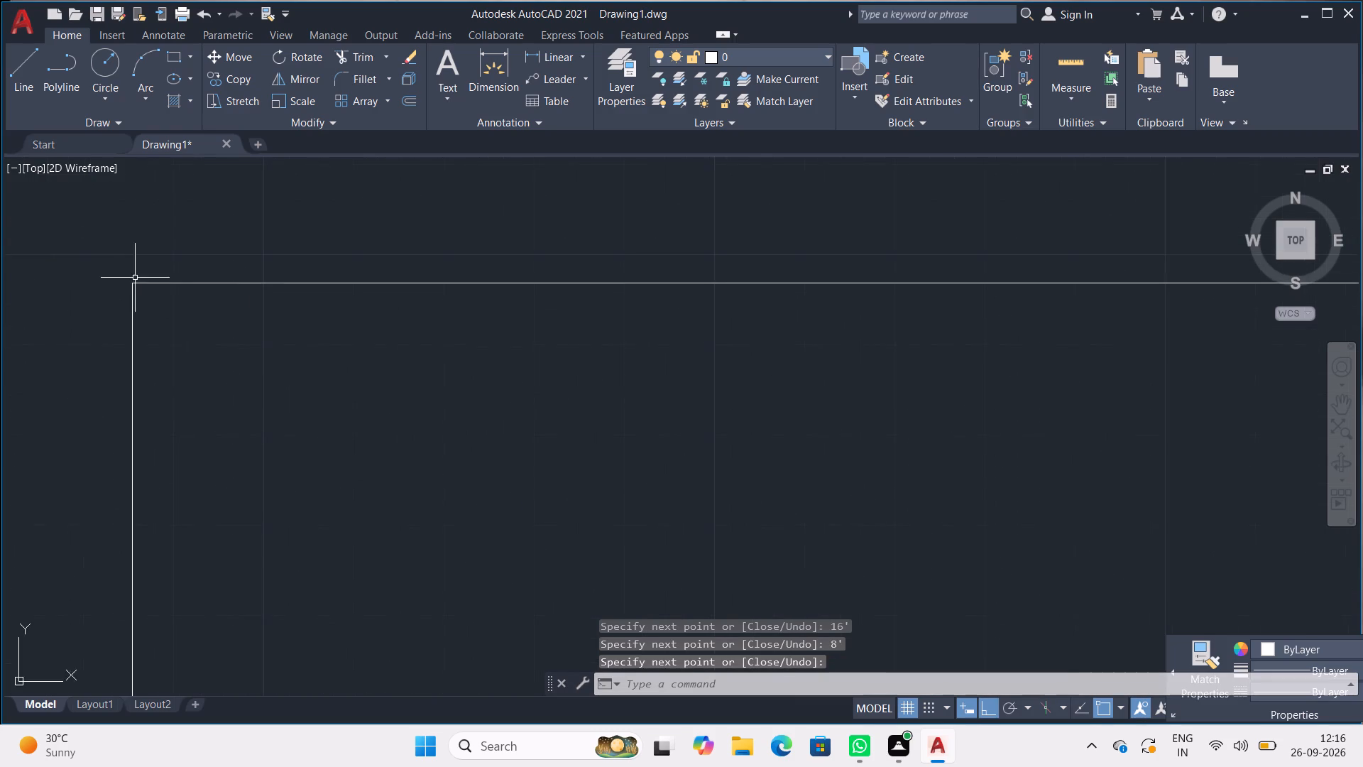
Draw the inner left wall line, starting 9" right and 9" down from the outline's top-left corner using tracking, down to the bottom edge.
scroll(135, 278, "down", 2)
middle_click_drag(195, 297, 366, 264)
scroll(366, 258, "up", 1)
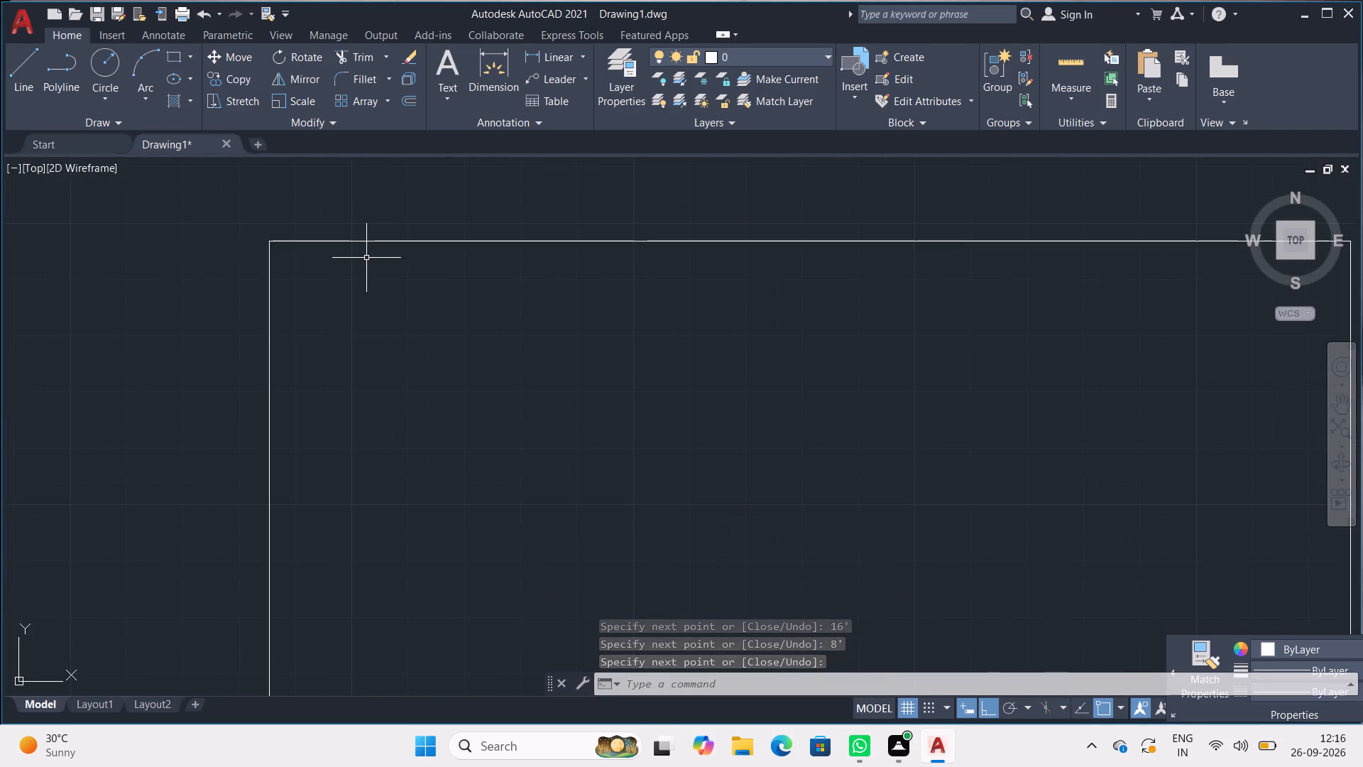
middle_click_drag(455, 288, 248, 209)
scroll(261, 205, "down", 1)
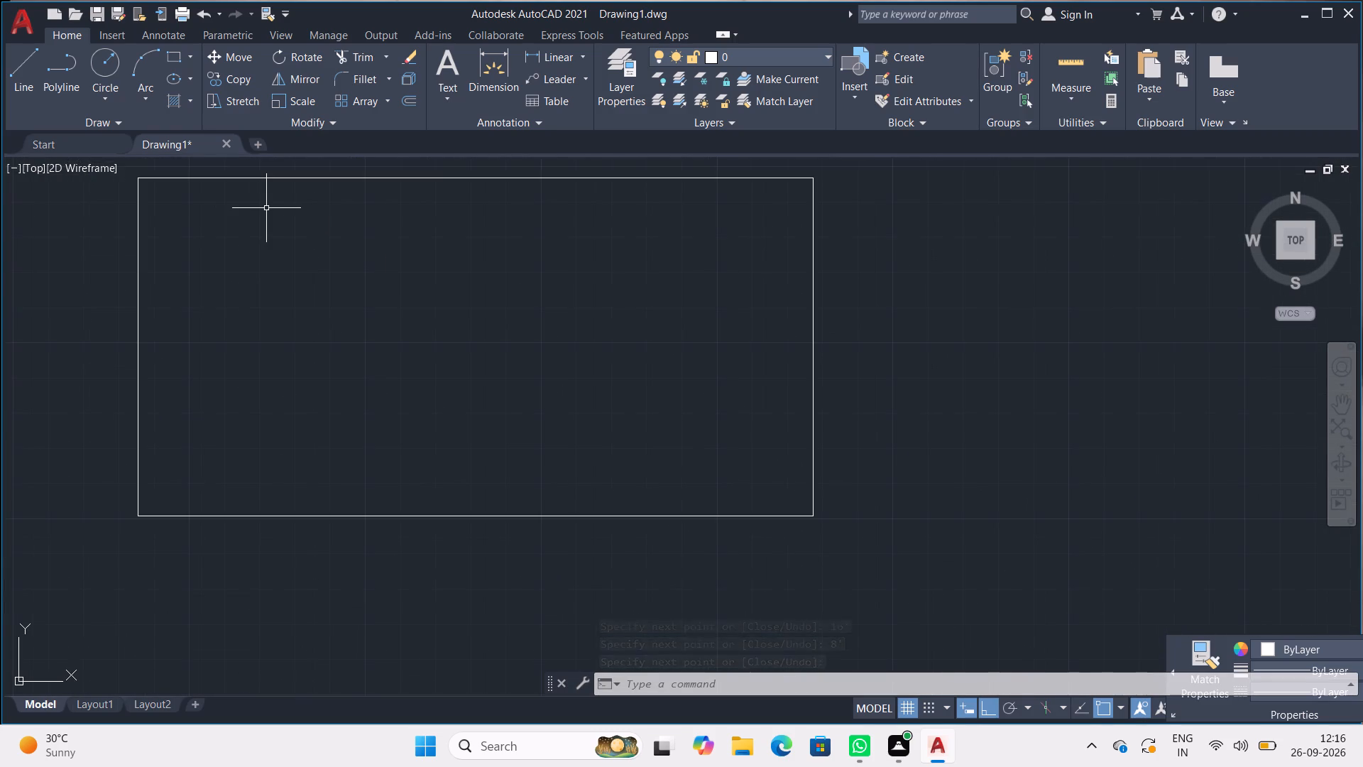
middle_click_drag(272, 211, 464, 269)
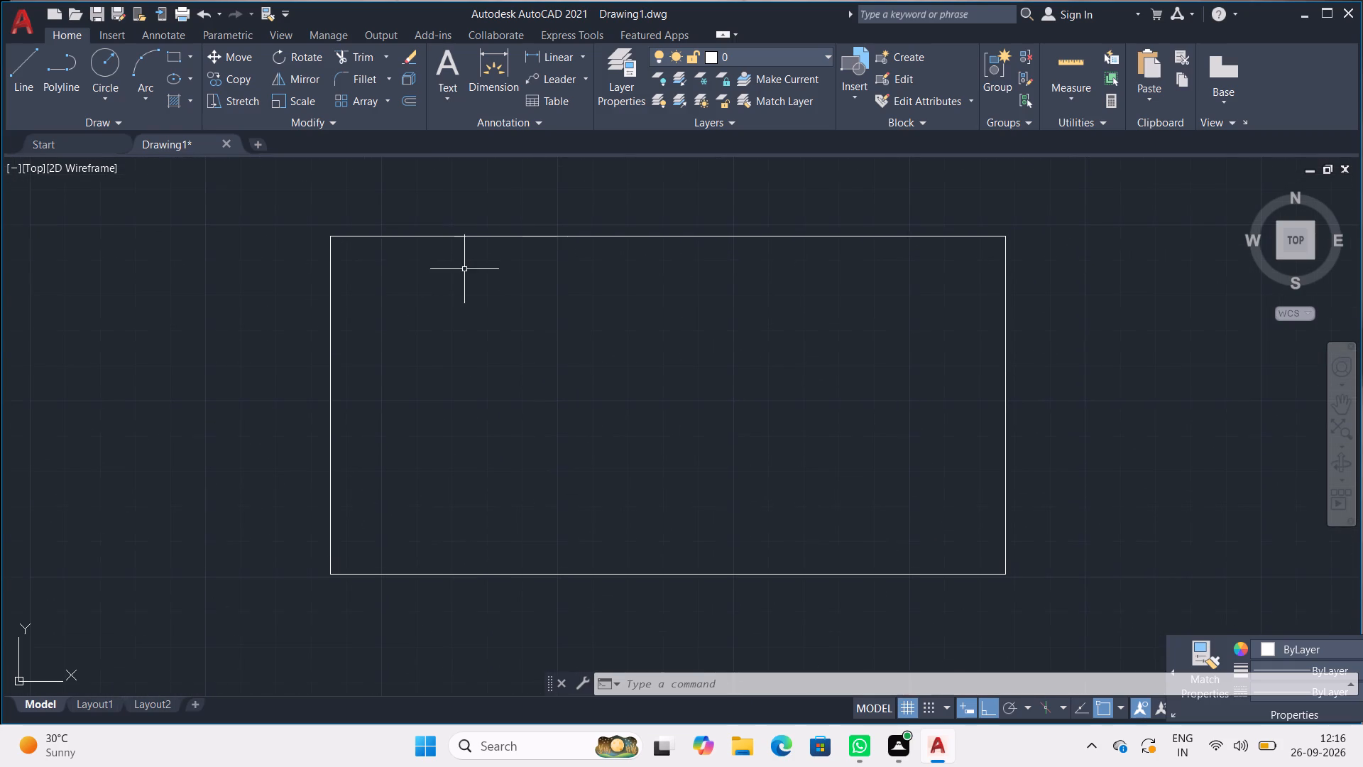
key("l")
key("Return")
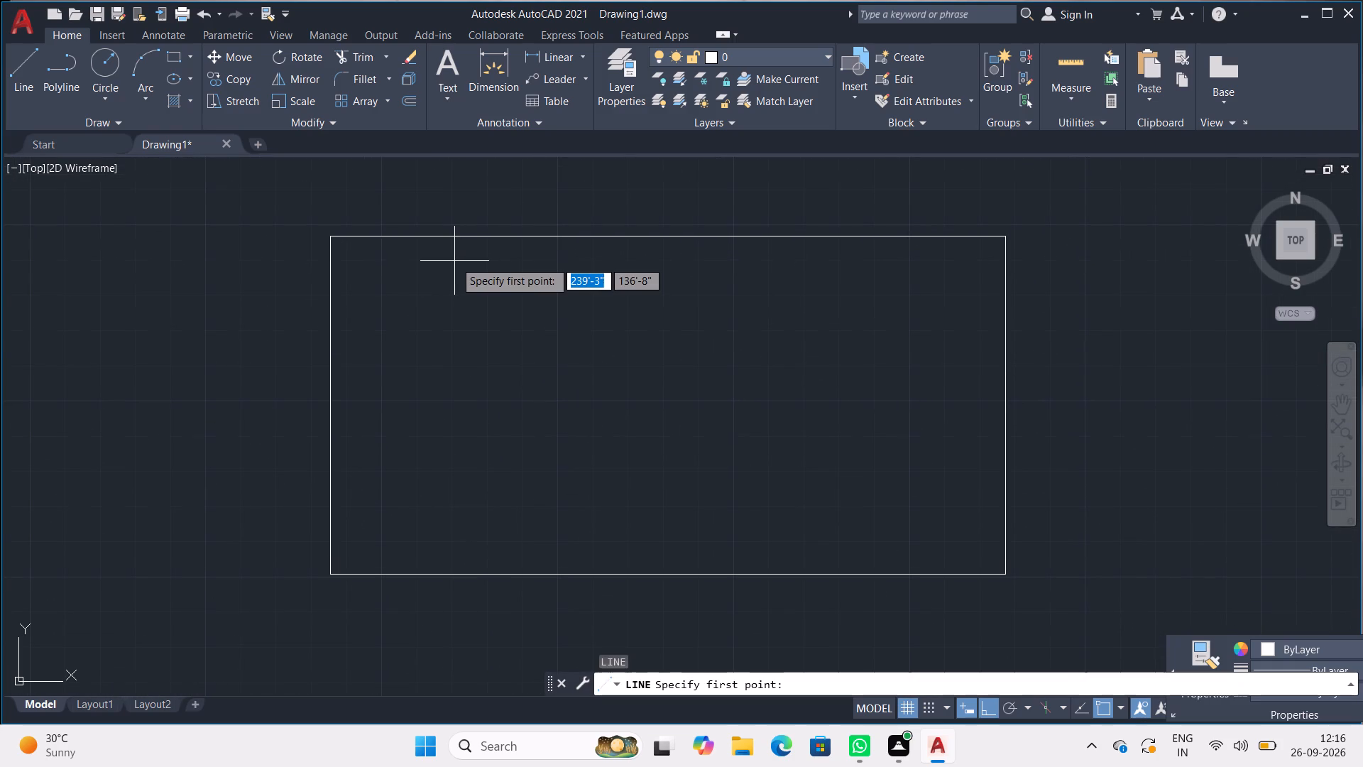
type("TK")
key("Return")
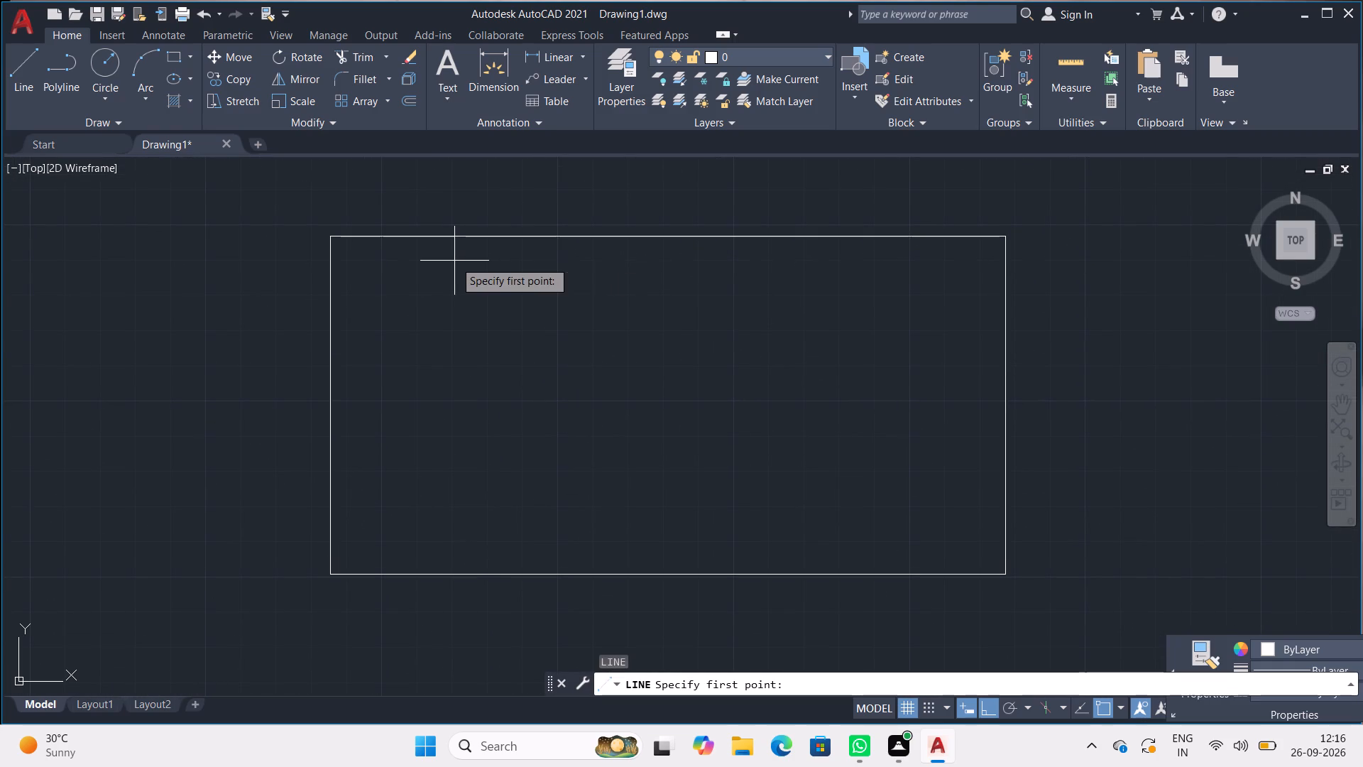
left_click(324, 236)
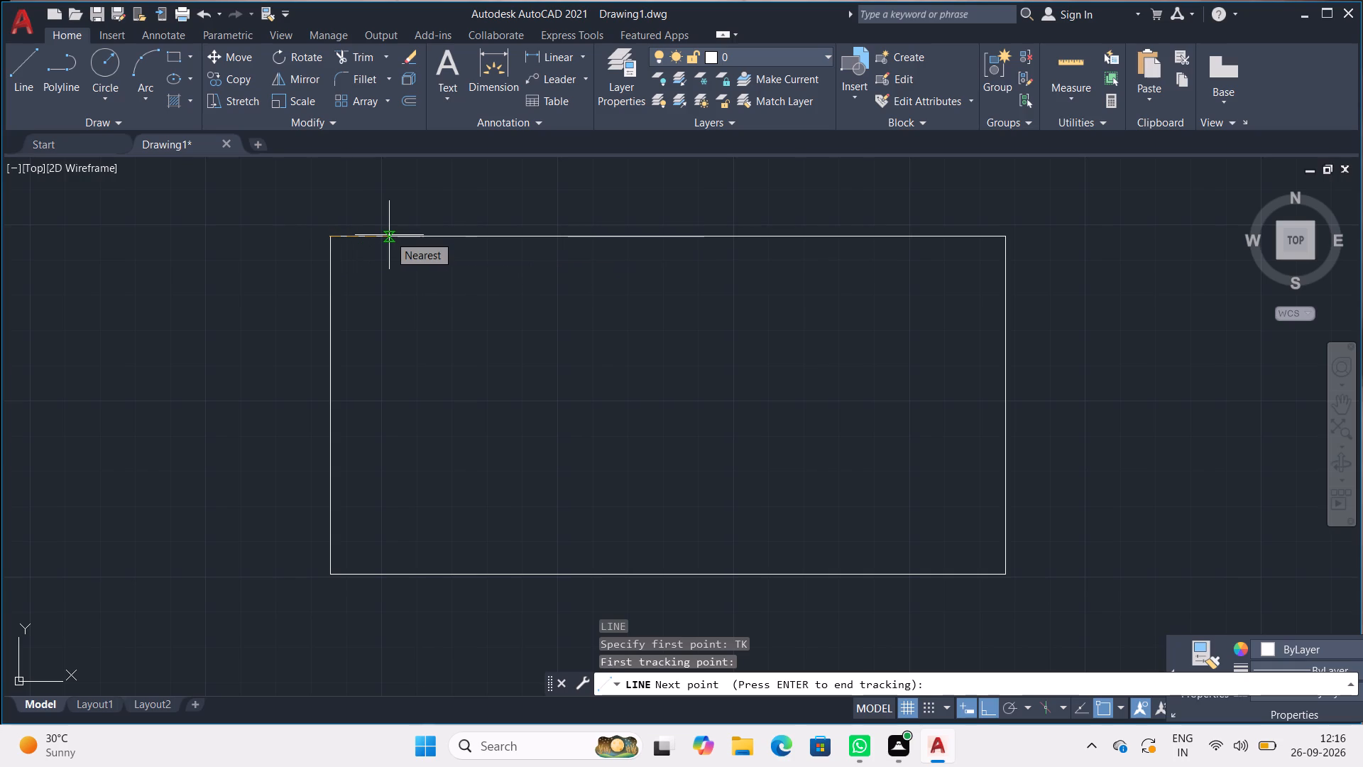
key("9")
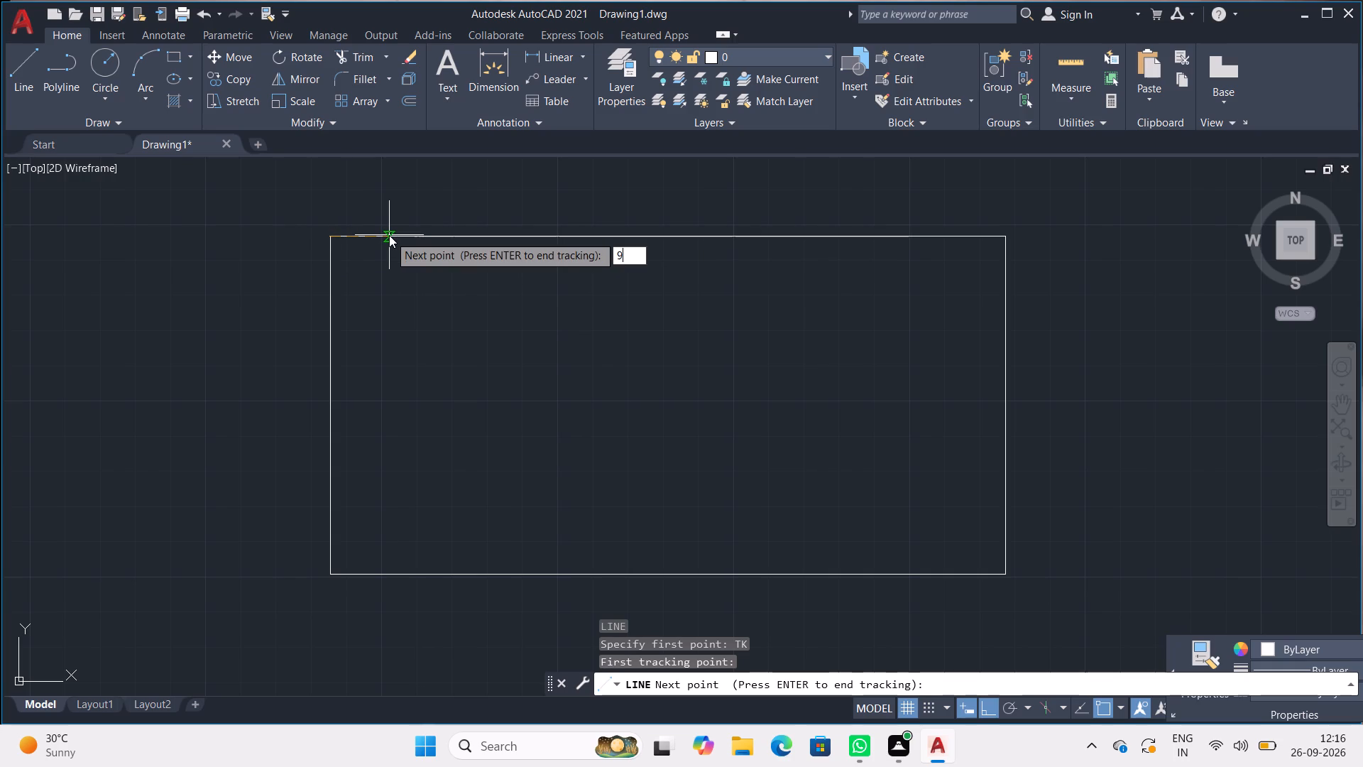
key("shift+quotedbl")
key("Return")
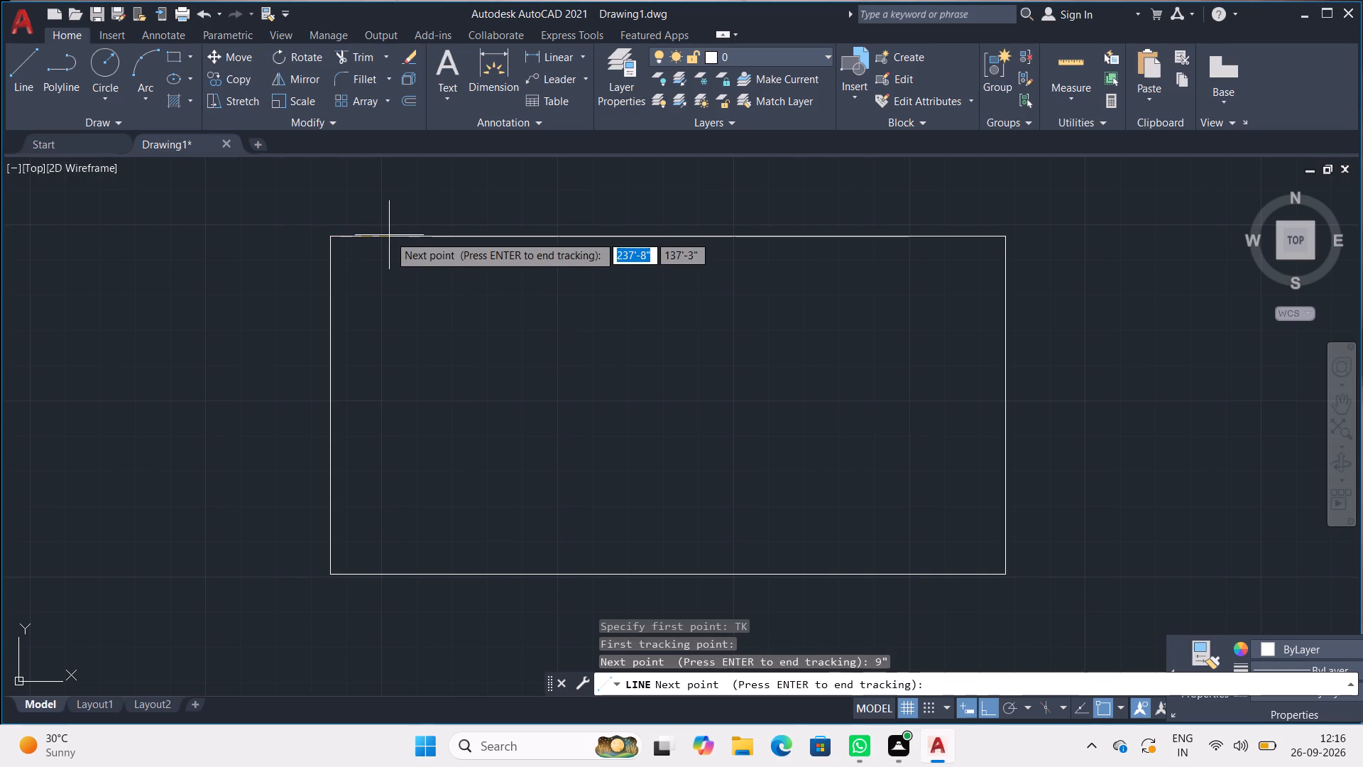
type("9\"")
key("Return")
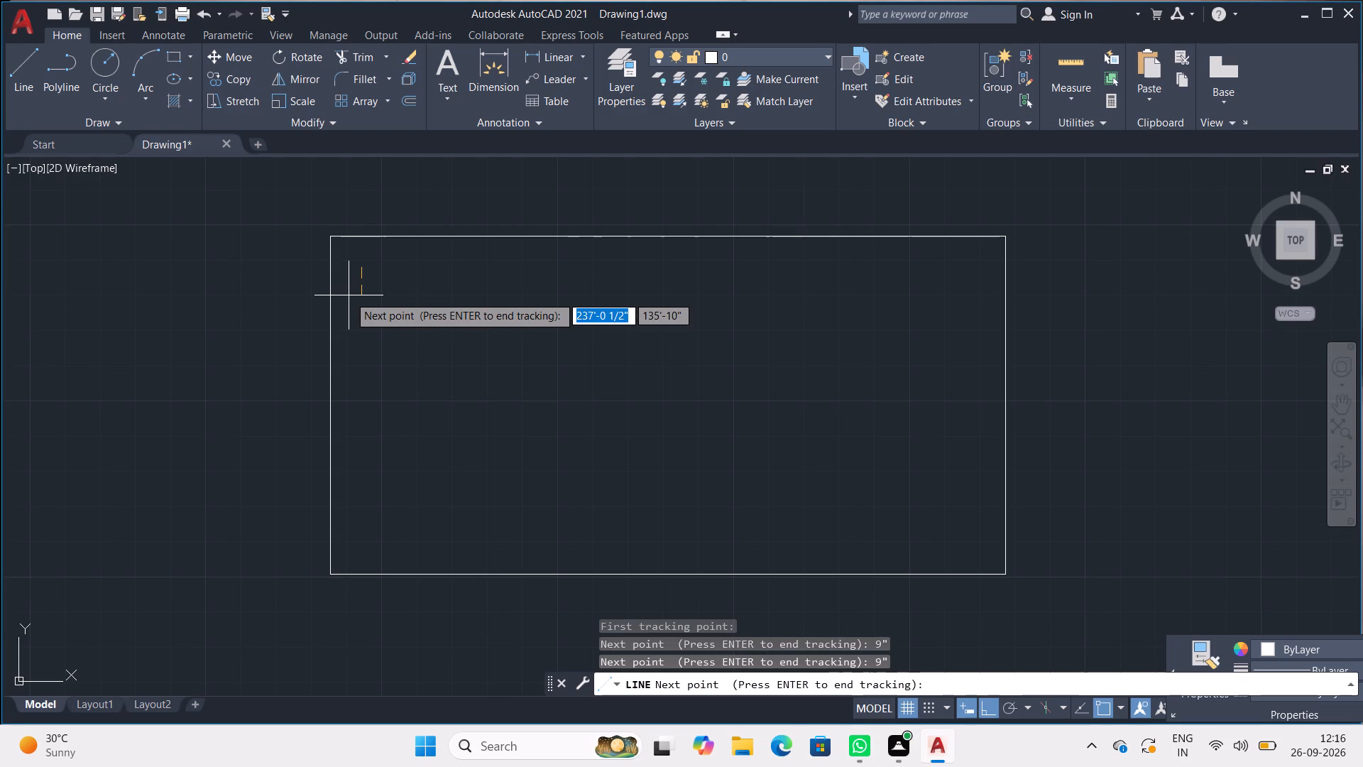
key("space")
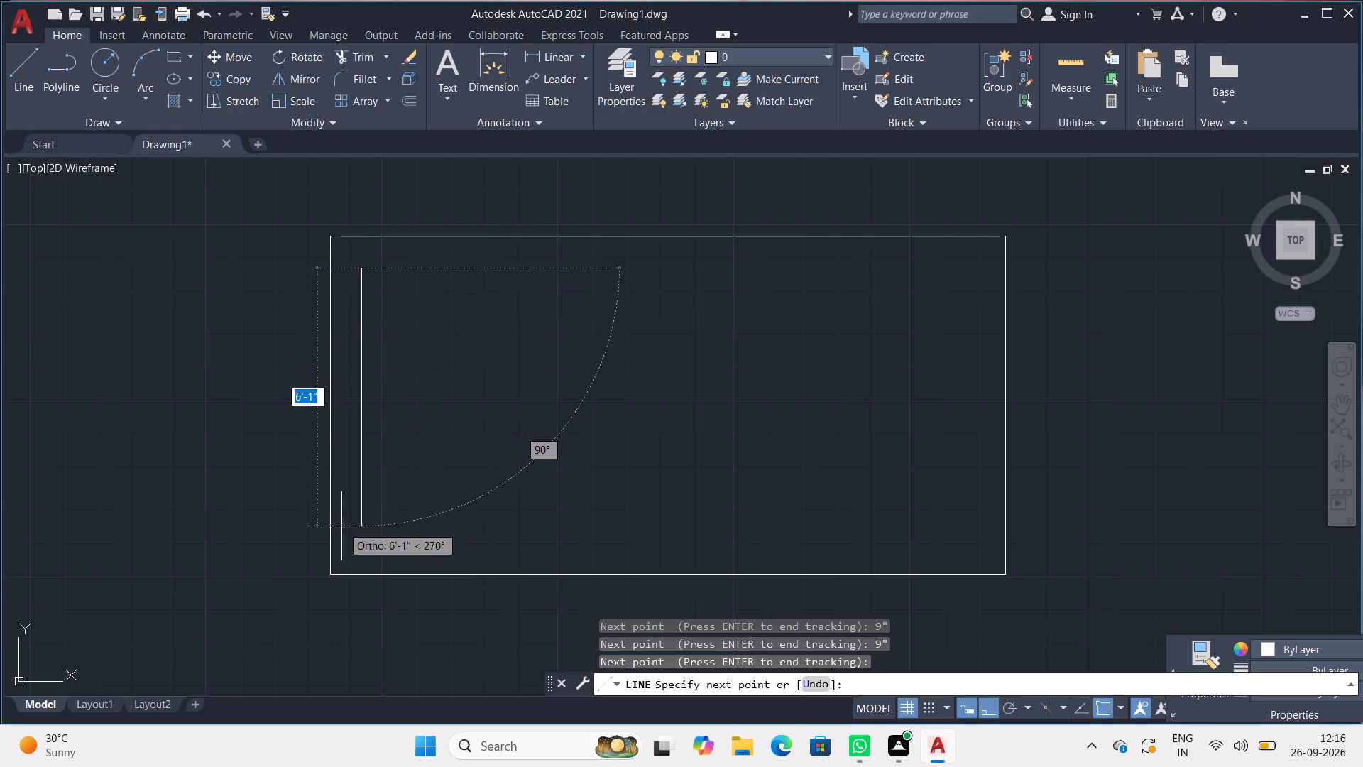
left_click(356, 570)
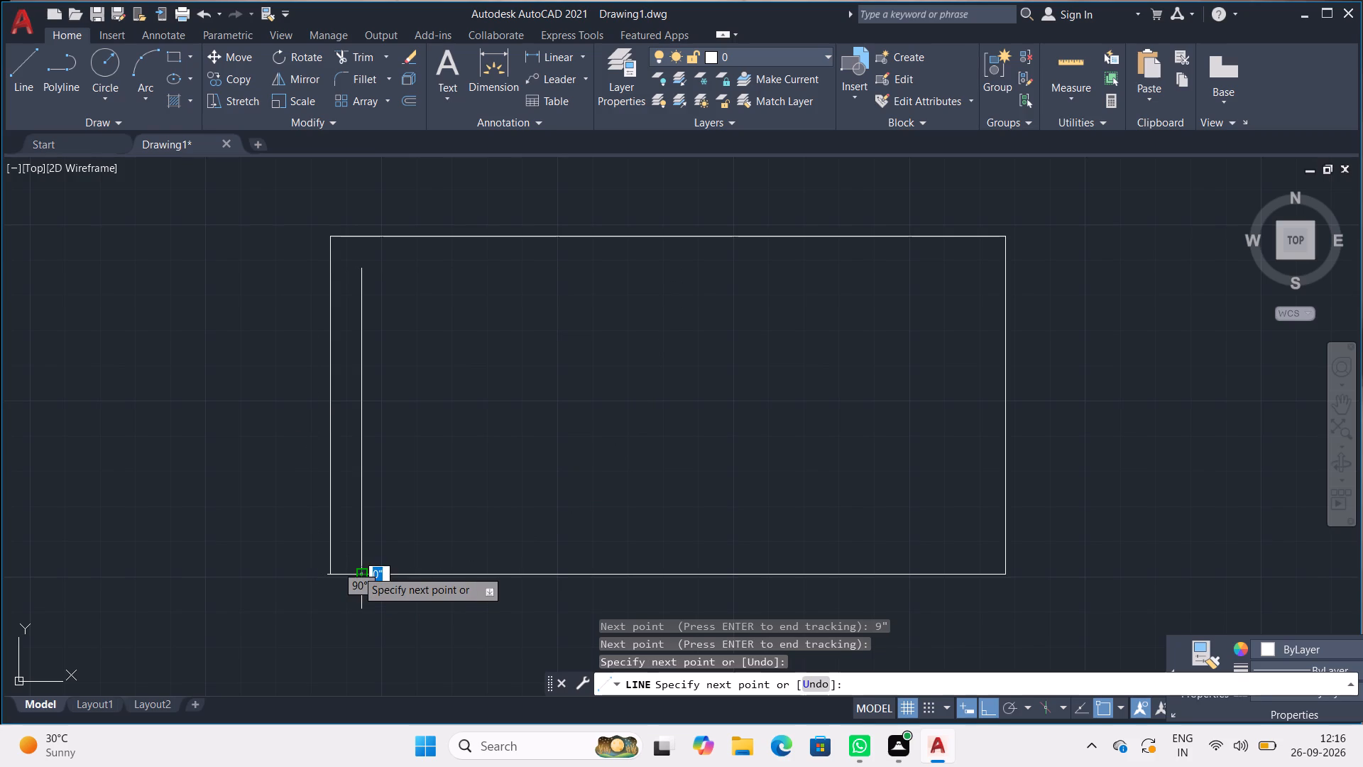
key("Escape")
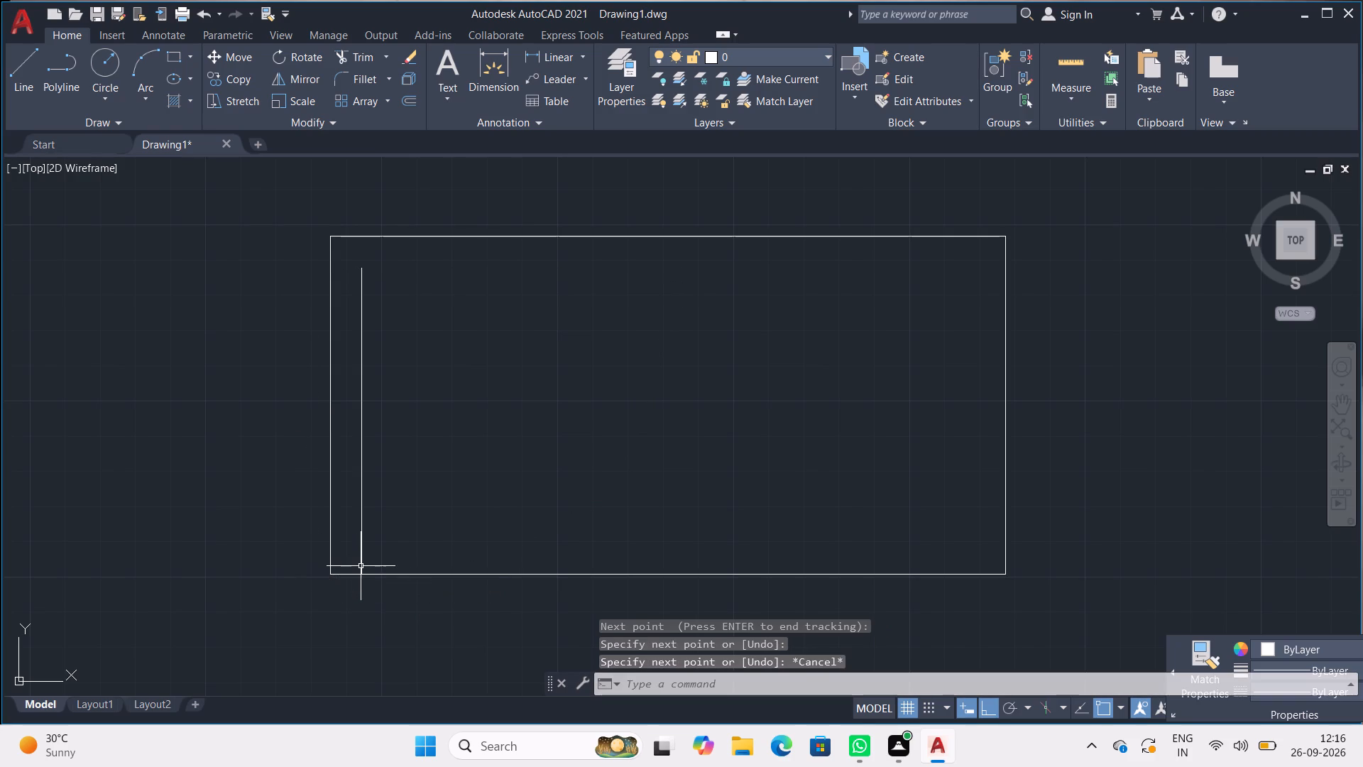
Draw the inner bottom wall line 9" above the outline's bottom edge, from the inner left line past the right edge, using tracking.
key("l")
key("Return")
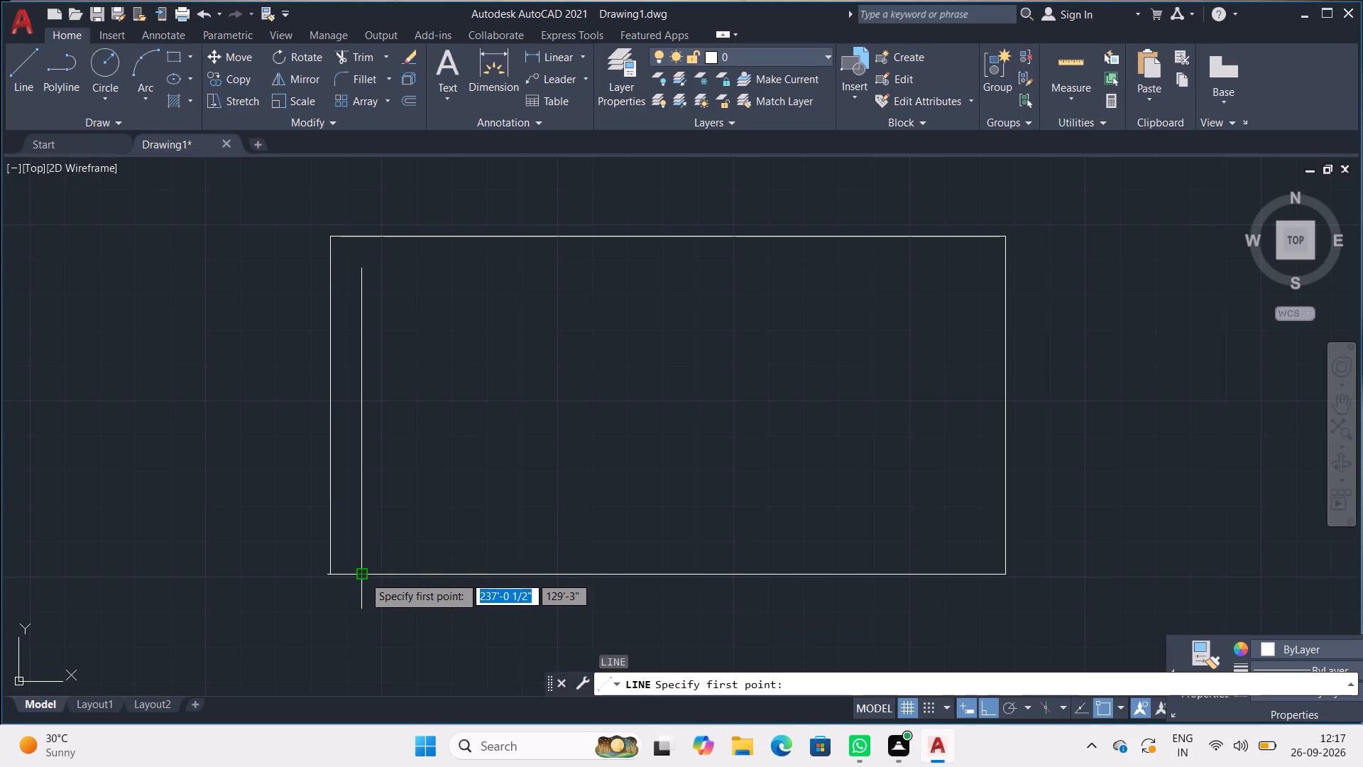
type("TK")
key("Return")
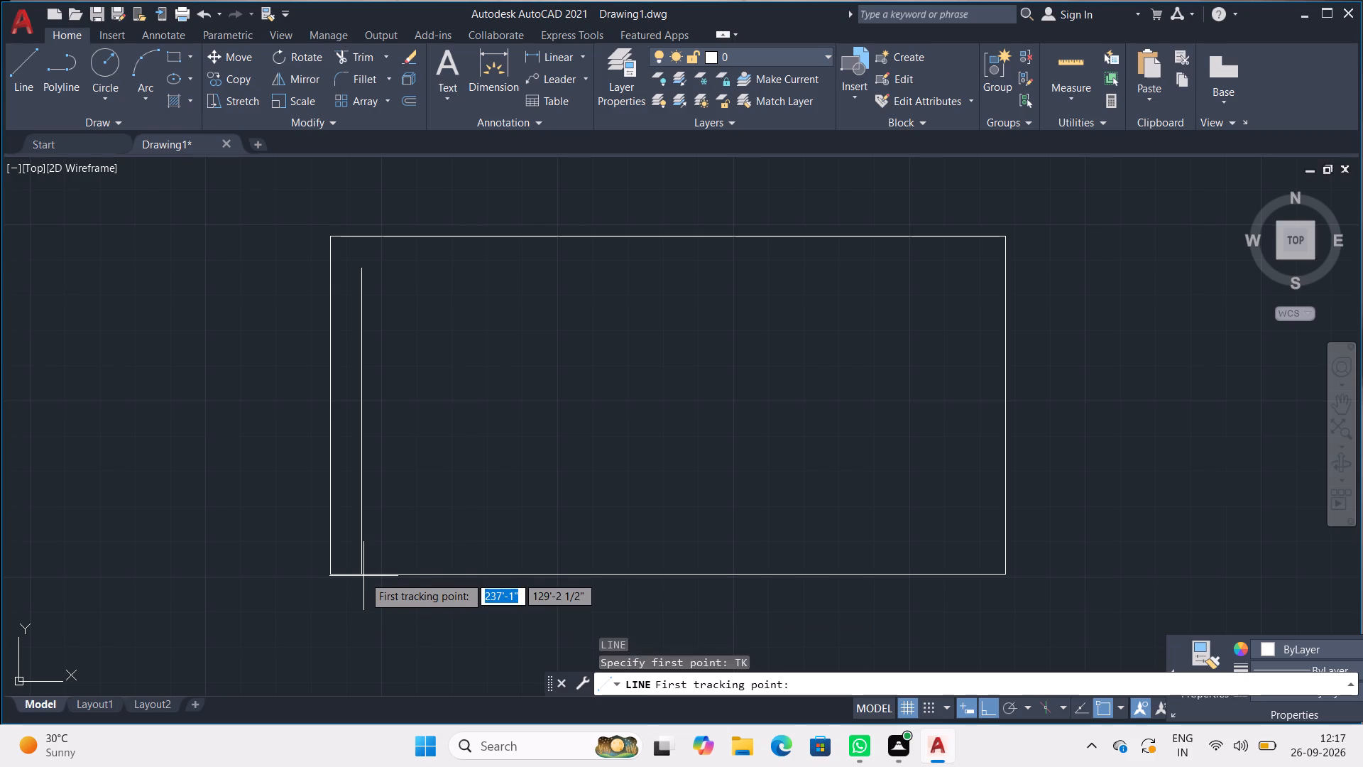
scroll(342, 570, "up", 3)
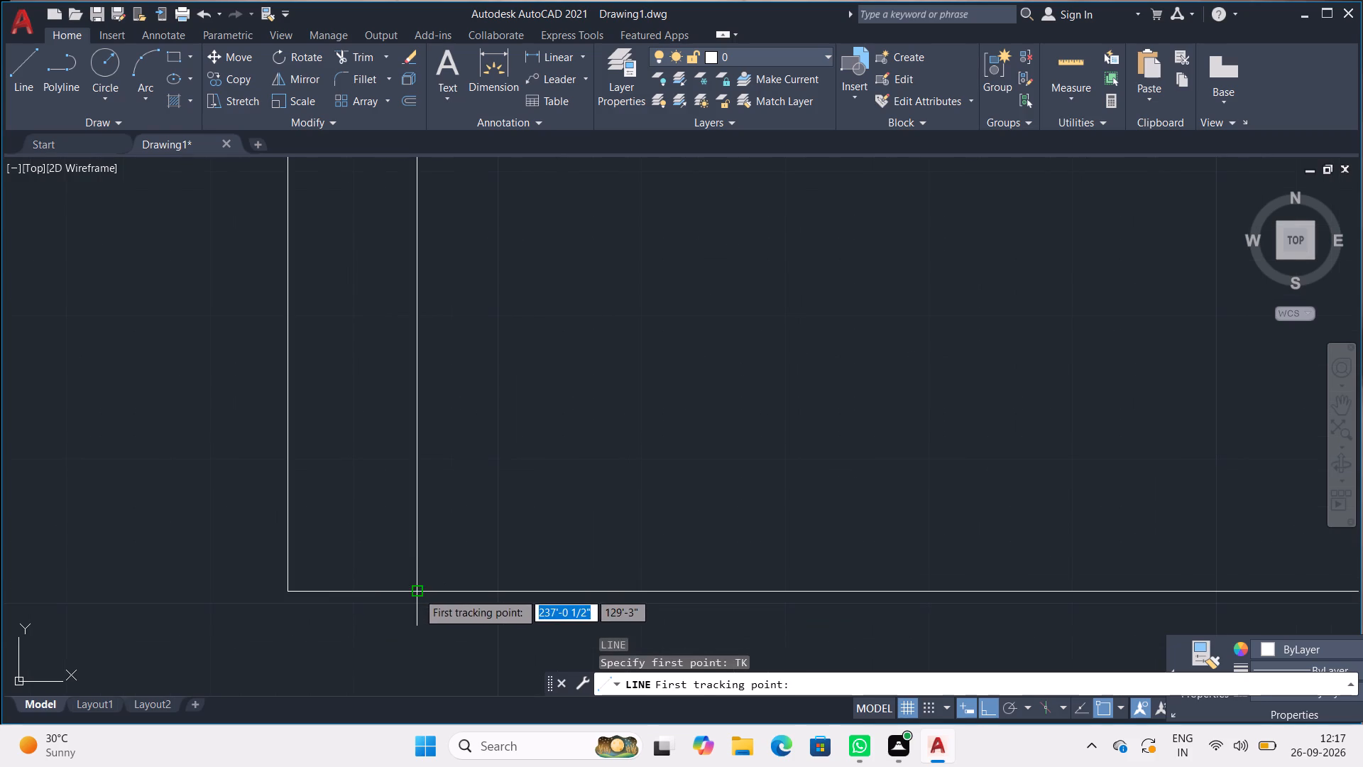
left_click(417, 592)
type("9\"")
key("Return")
key("Return")
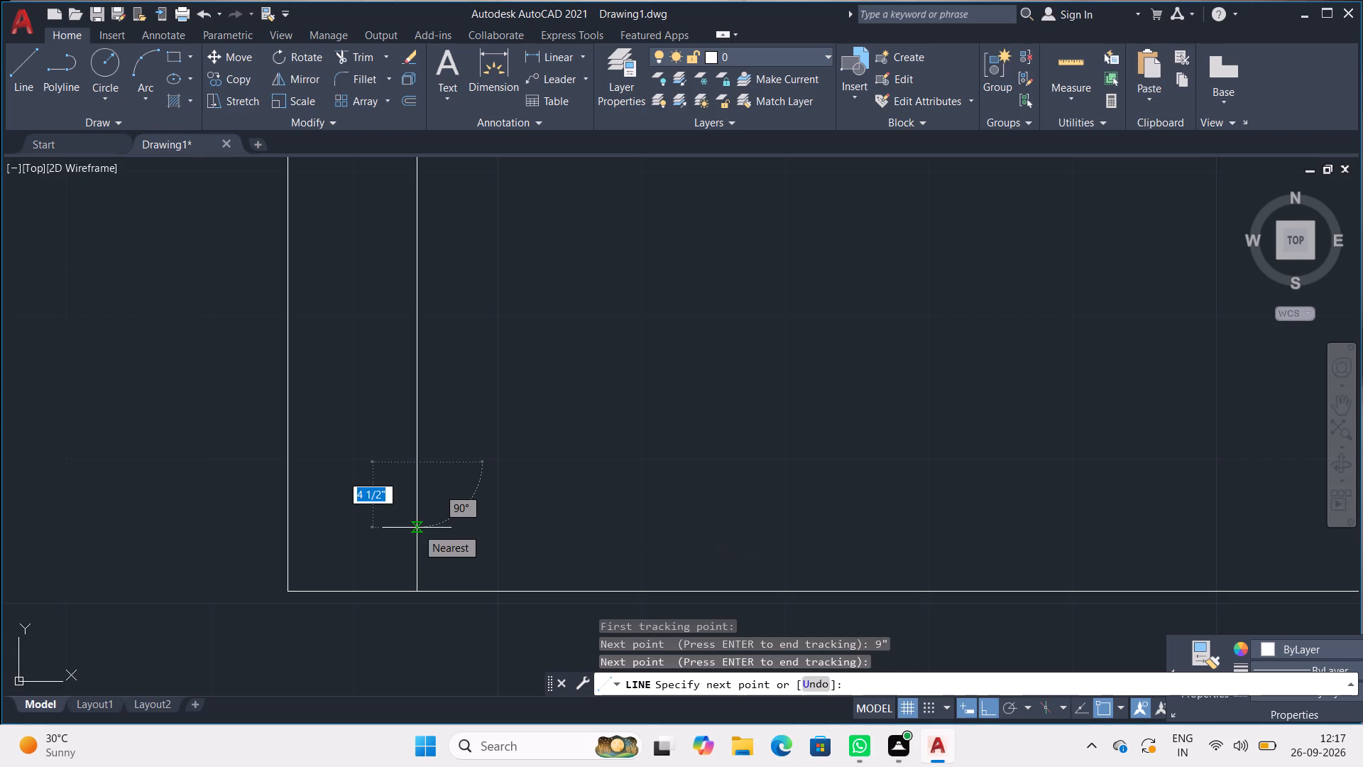
scroll(613, 493, "down", 4)
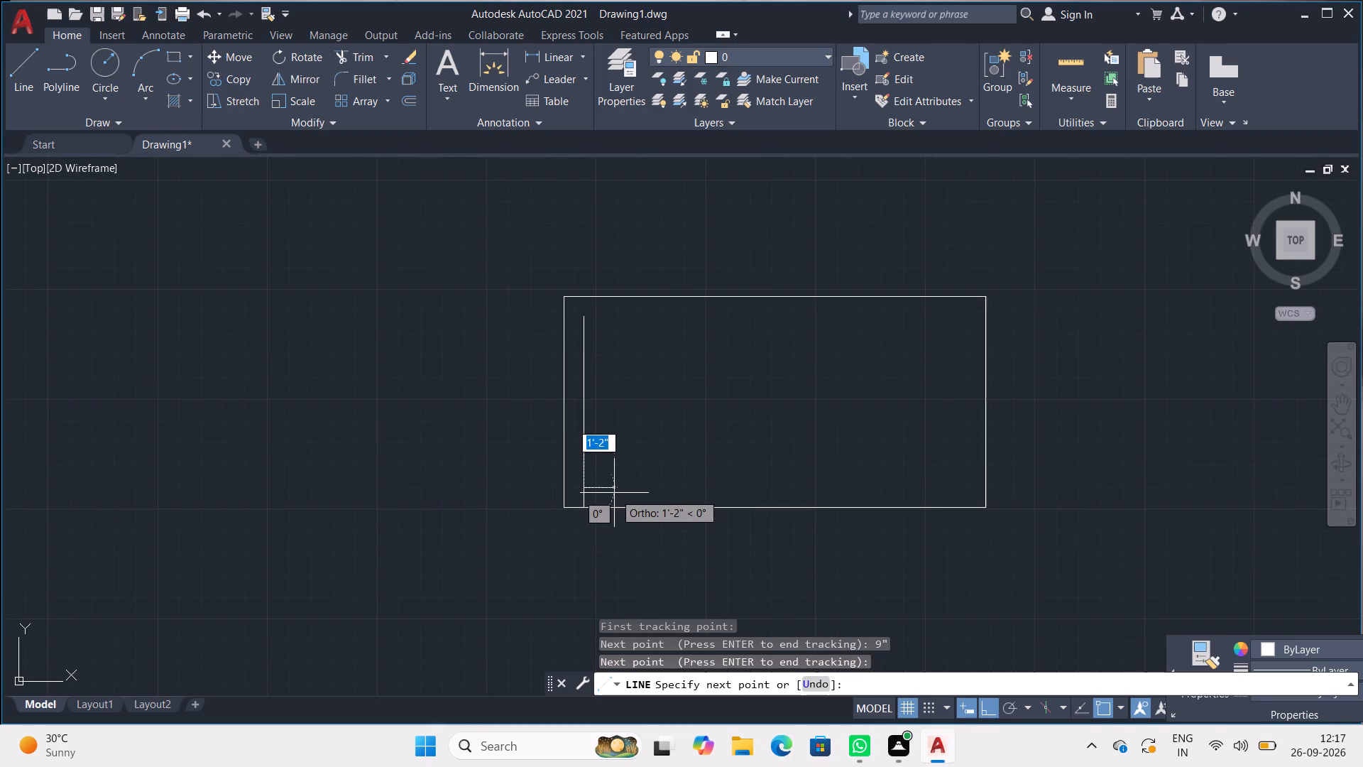
middle_click_drag(614, 493, 327, 502)
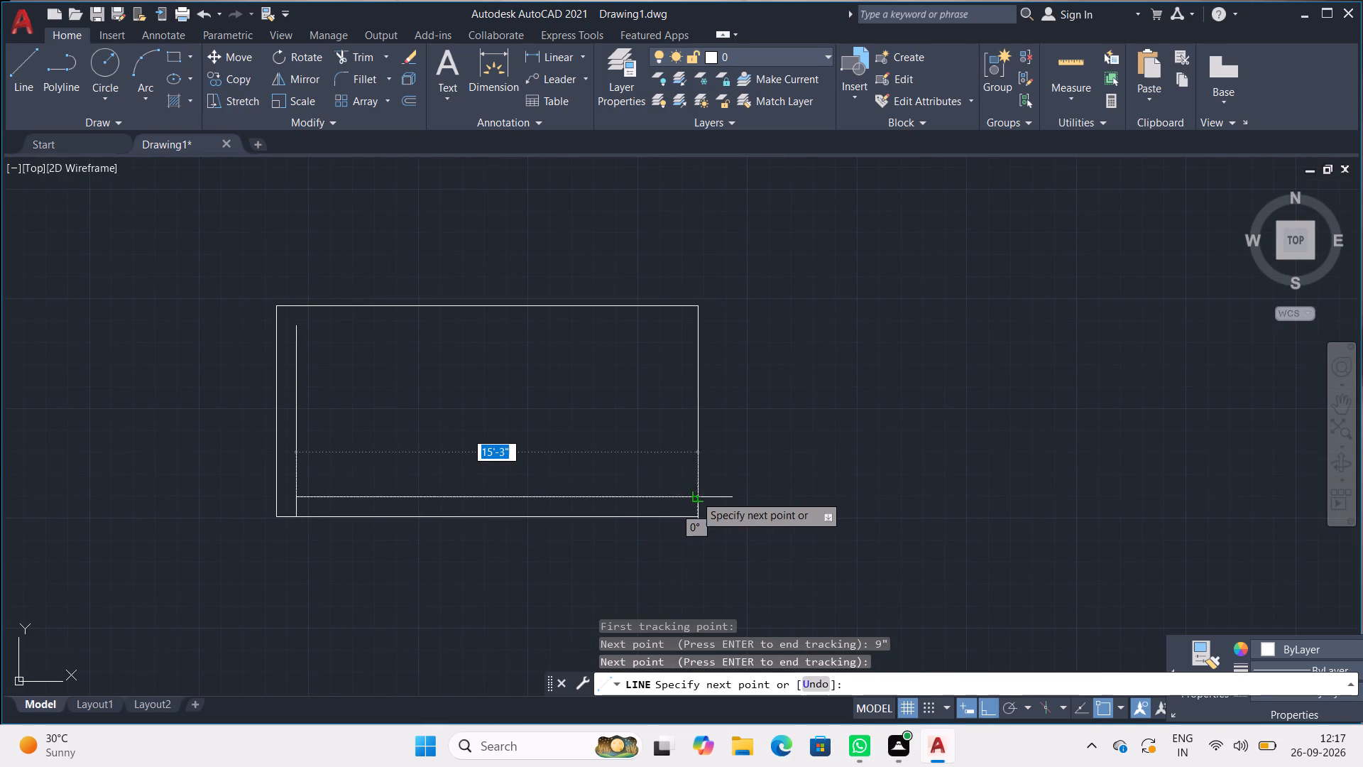
left_click(751, 497)
key("space")
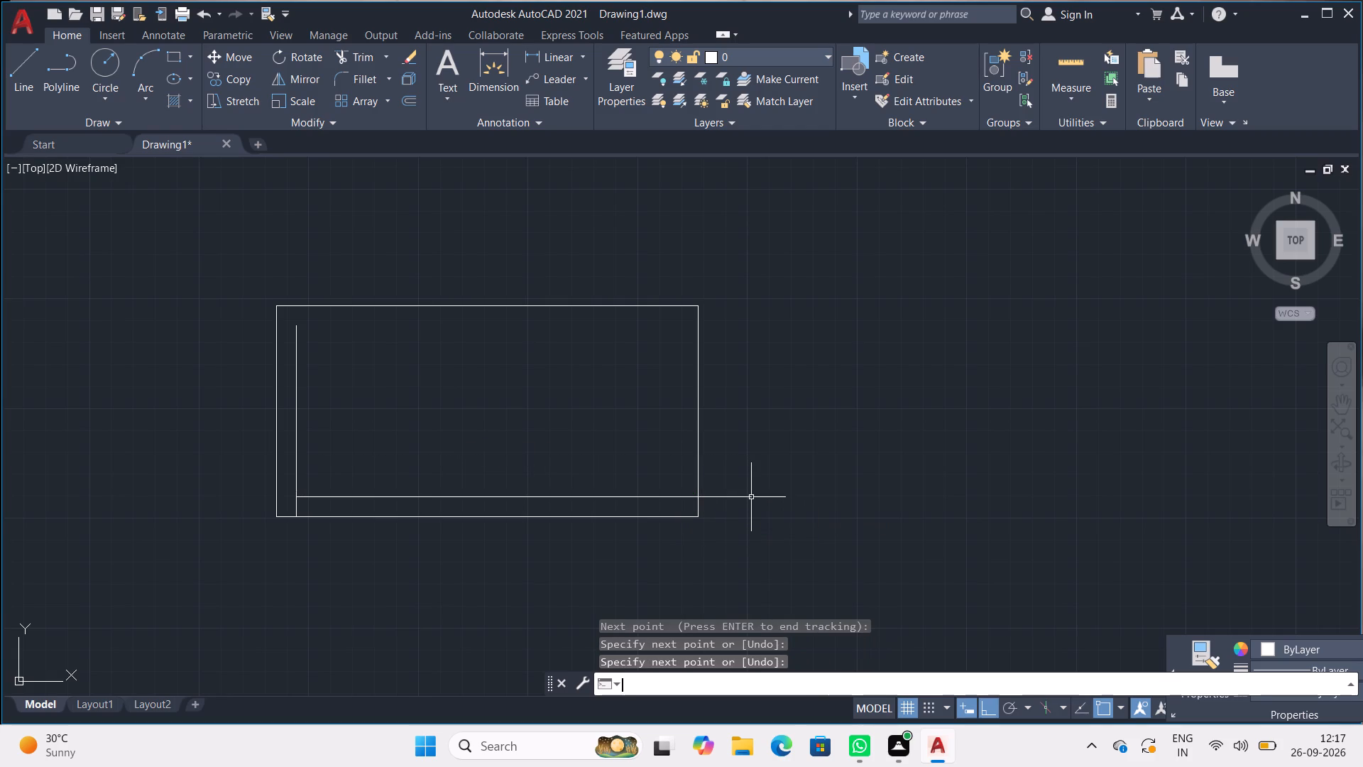
Draw the inner top wall line horizontally from the upper end of the inner left line past the outline's right edge.
scroll(331, 360, "up", 1)
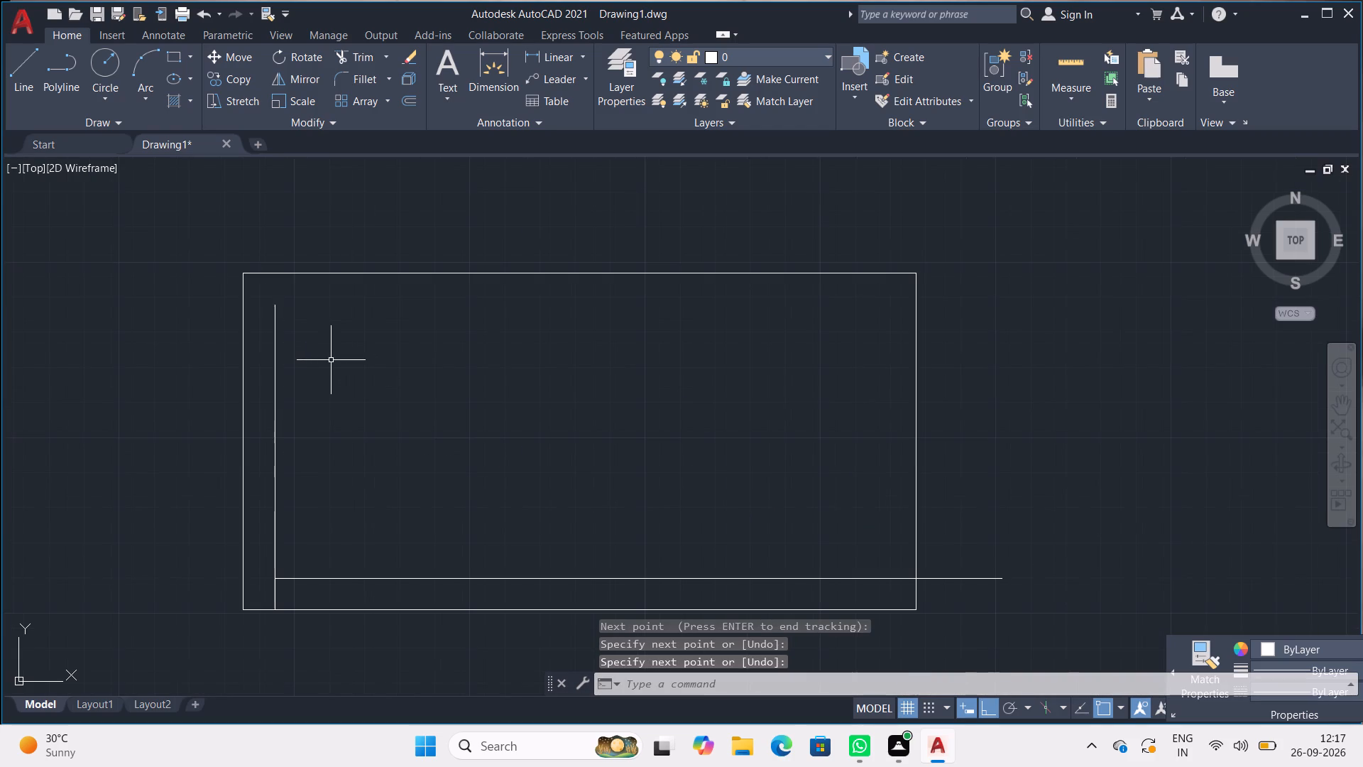
middle_click_drag(324, 363, 414, 389)
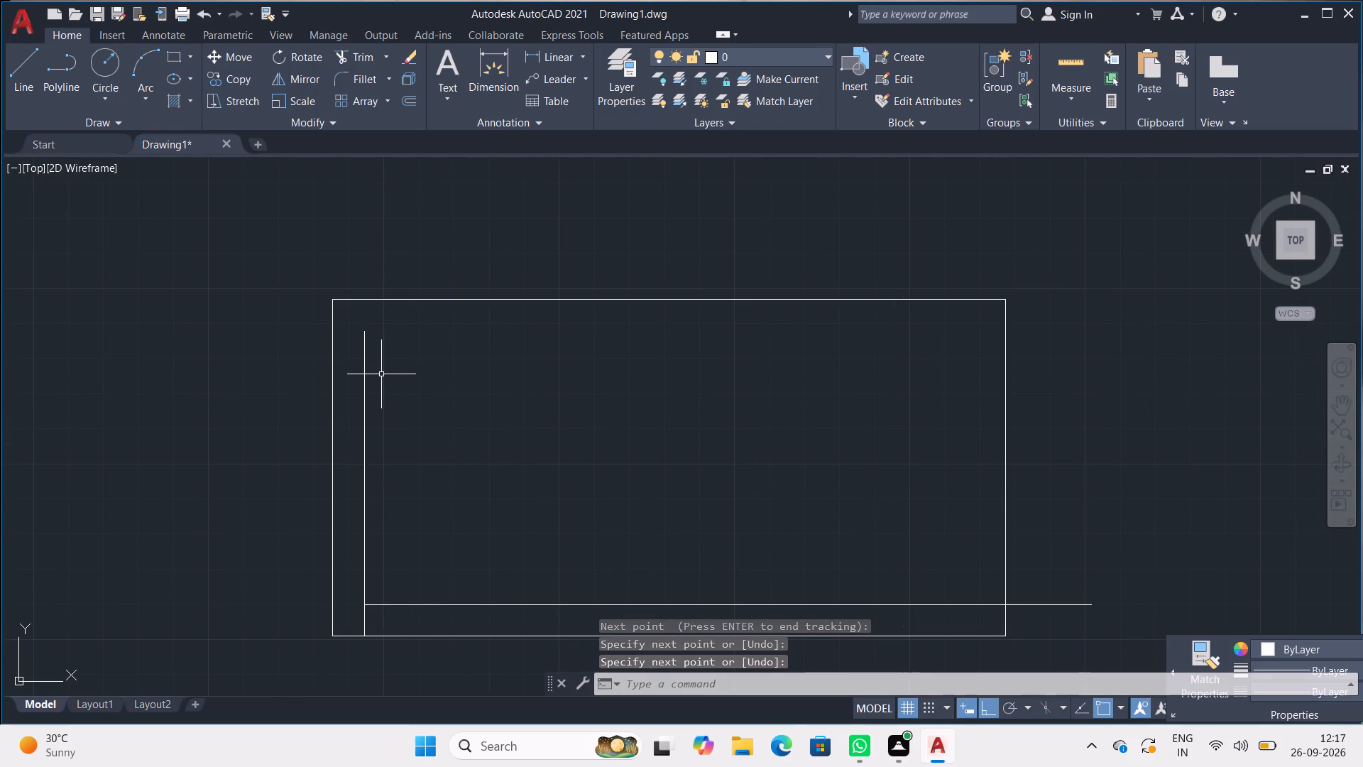
key("l")
key("Return")
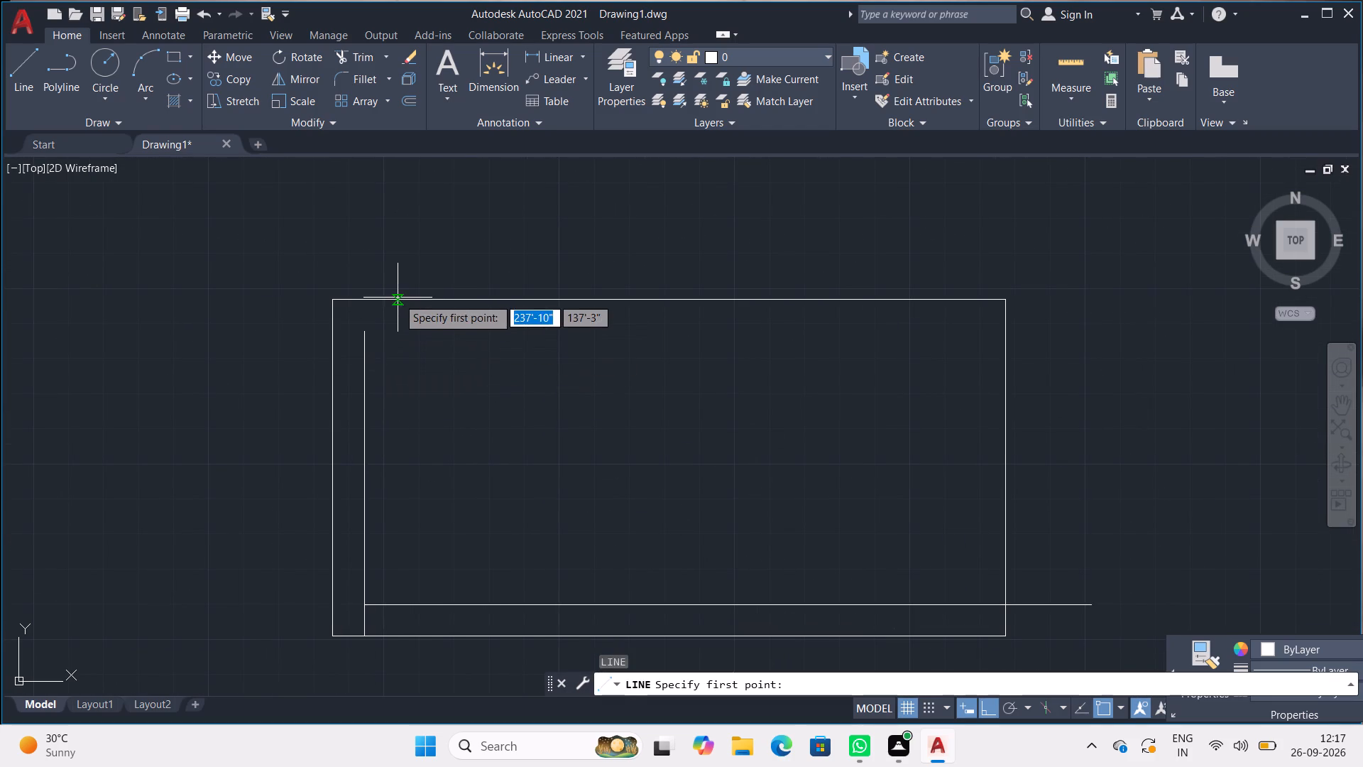
left_click(362, 329)
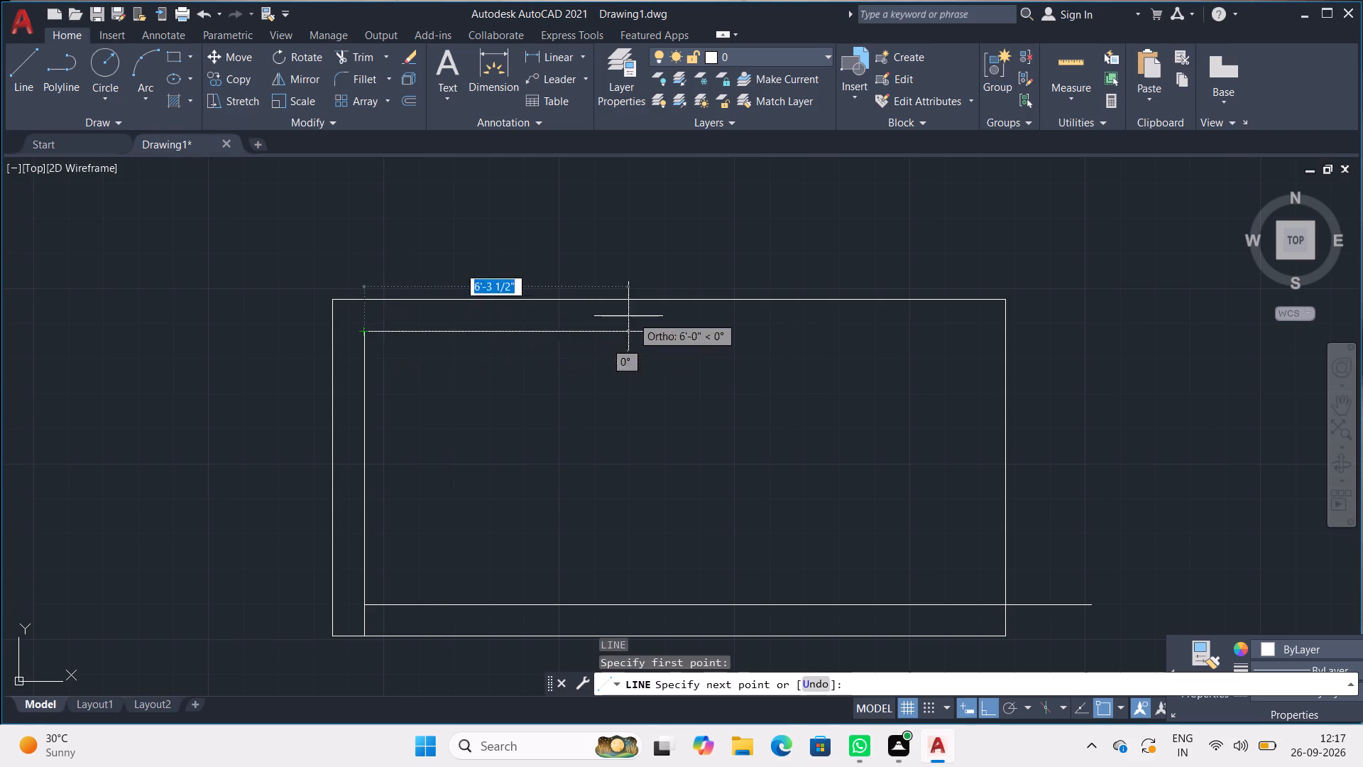
left_click(1068, 330)
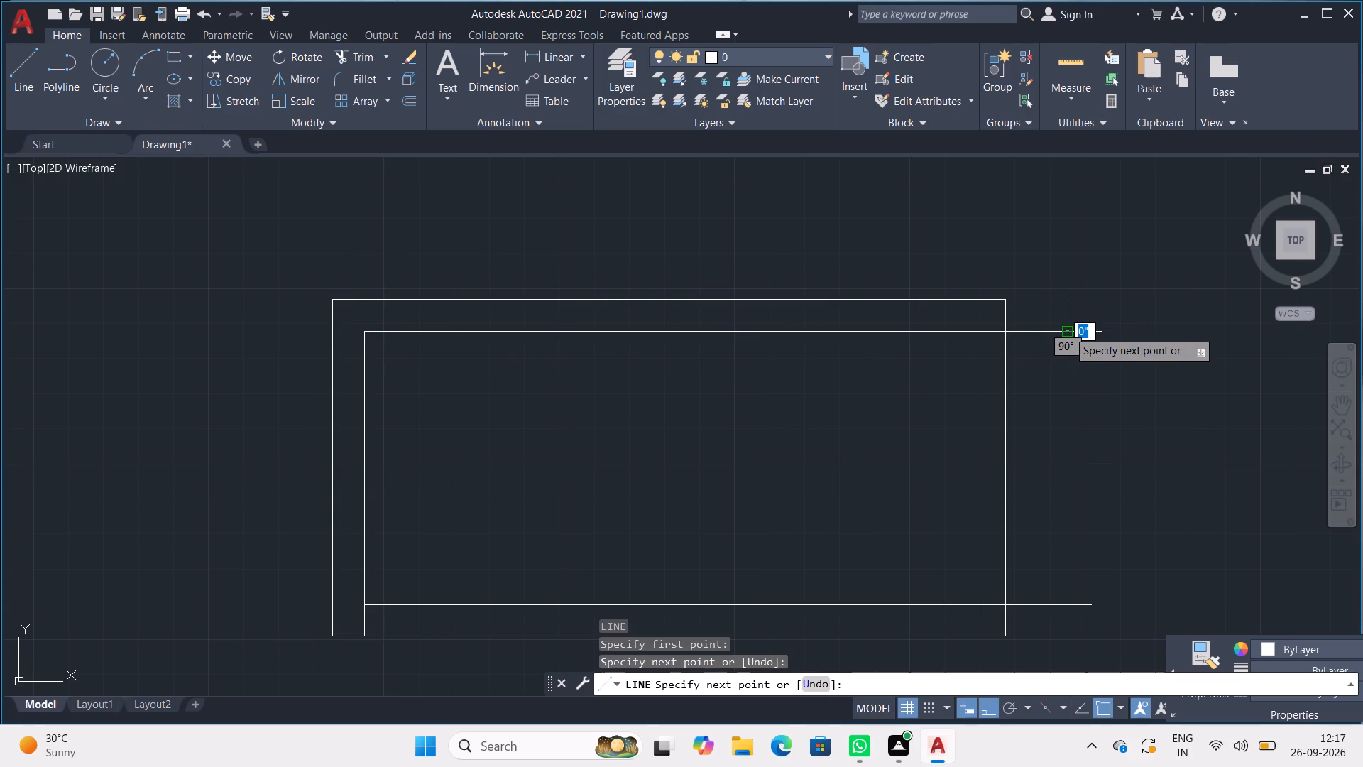
key("space")
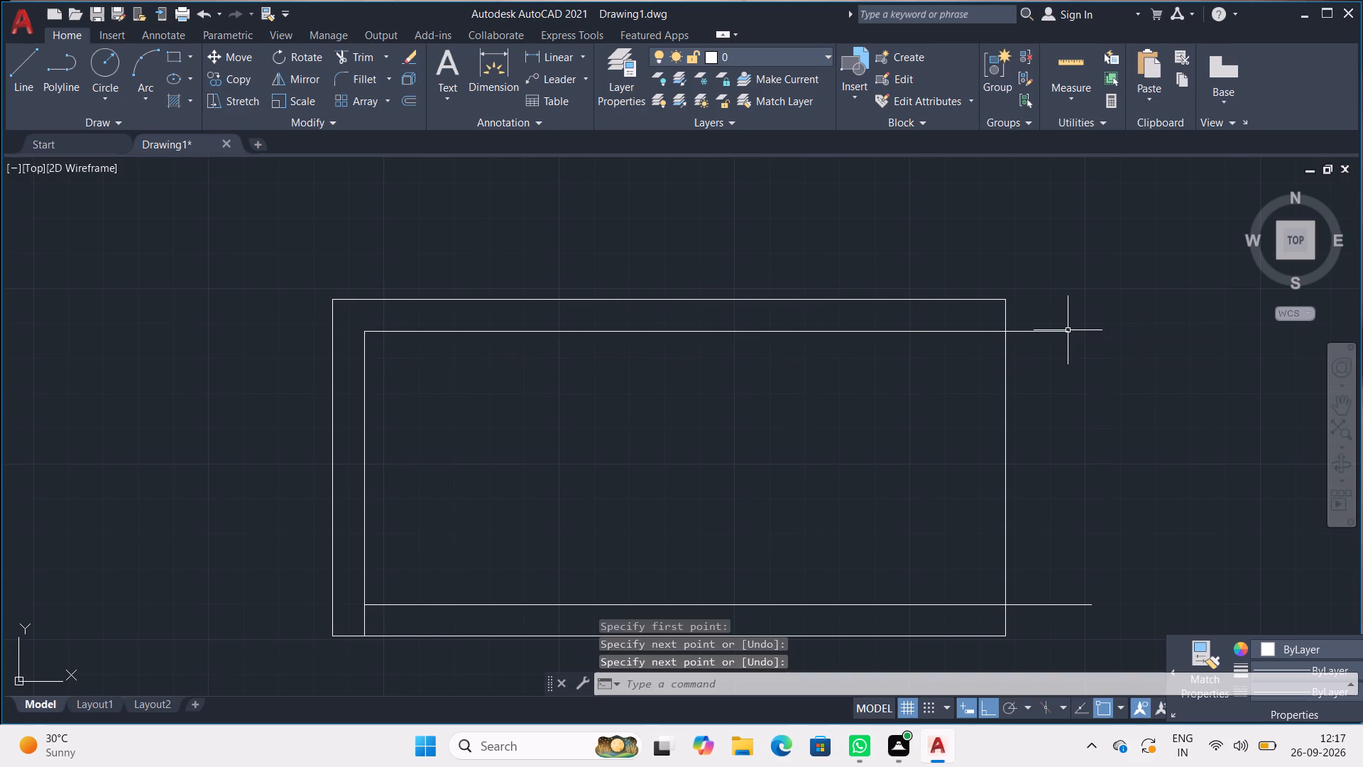
Draw the inner right wall line 9" inside the outline's right edge, from the inner top line to the inner bottom line, using tracking.
middle_click_drag(1067, 330, 837, 284)
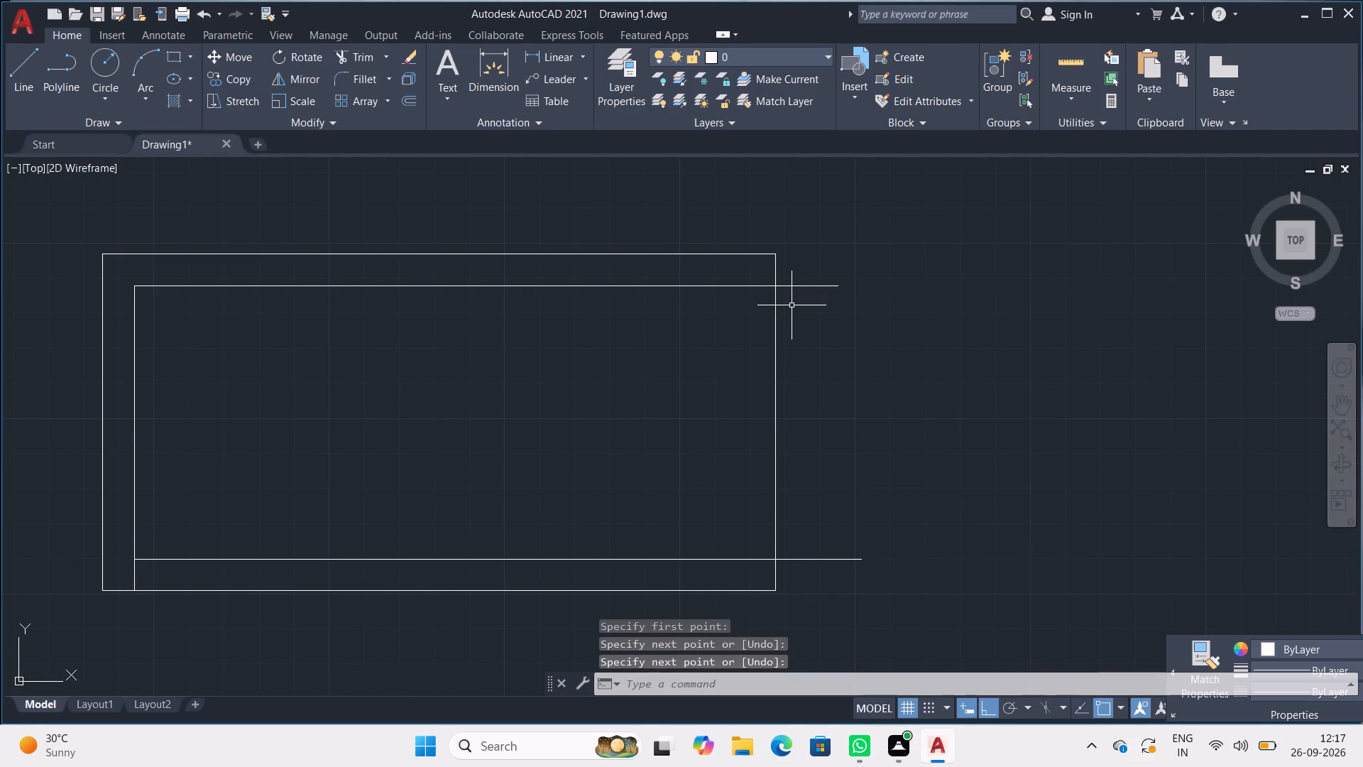
key("l")
key("Return")
type("TK")
key("Return")
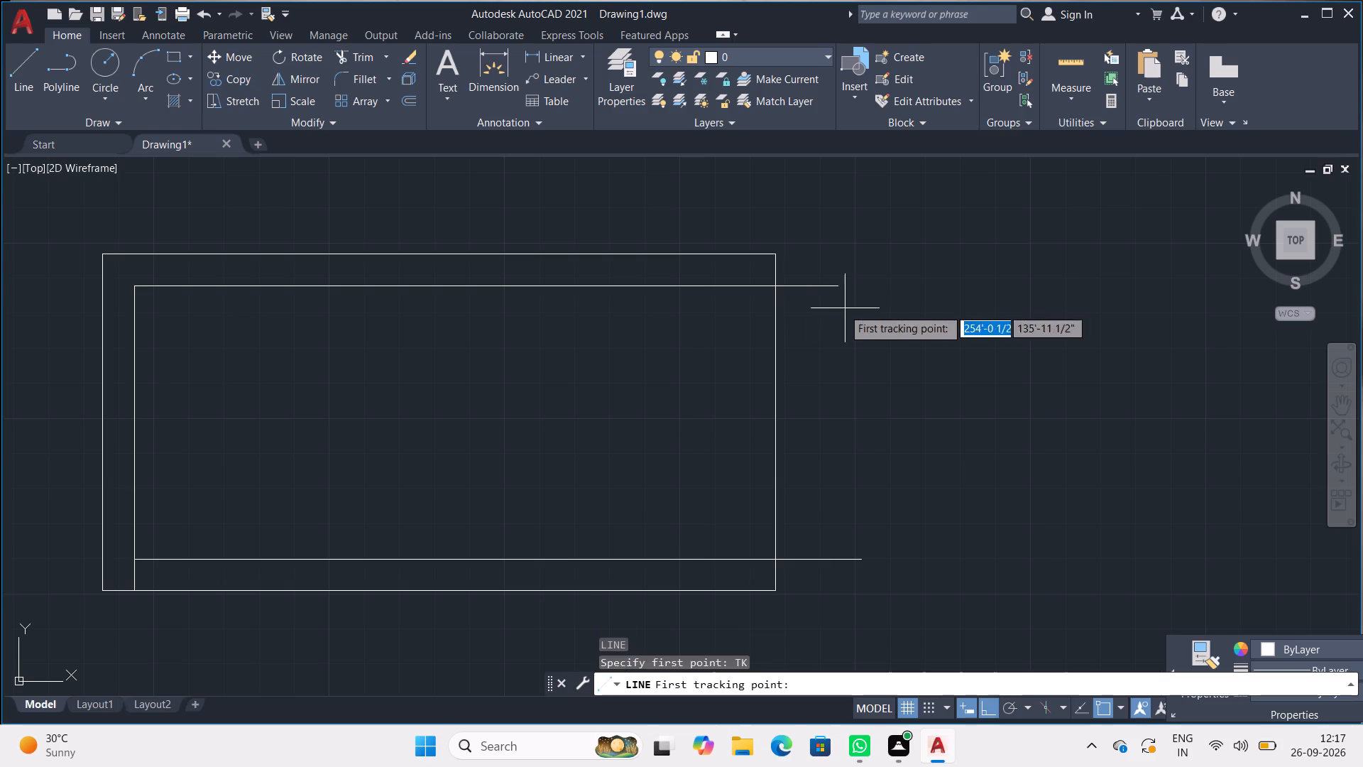
left_click(778, 283)
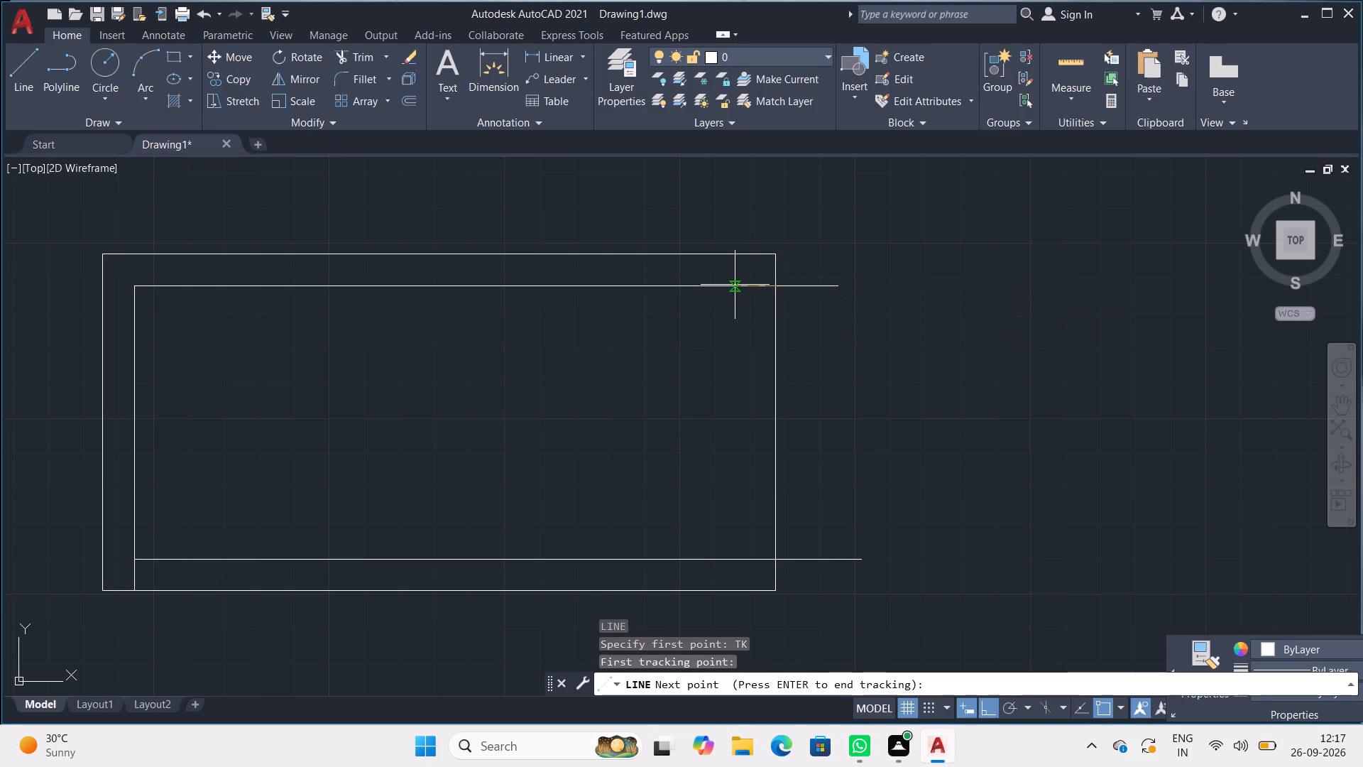
type("9\"")
key("Return")
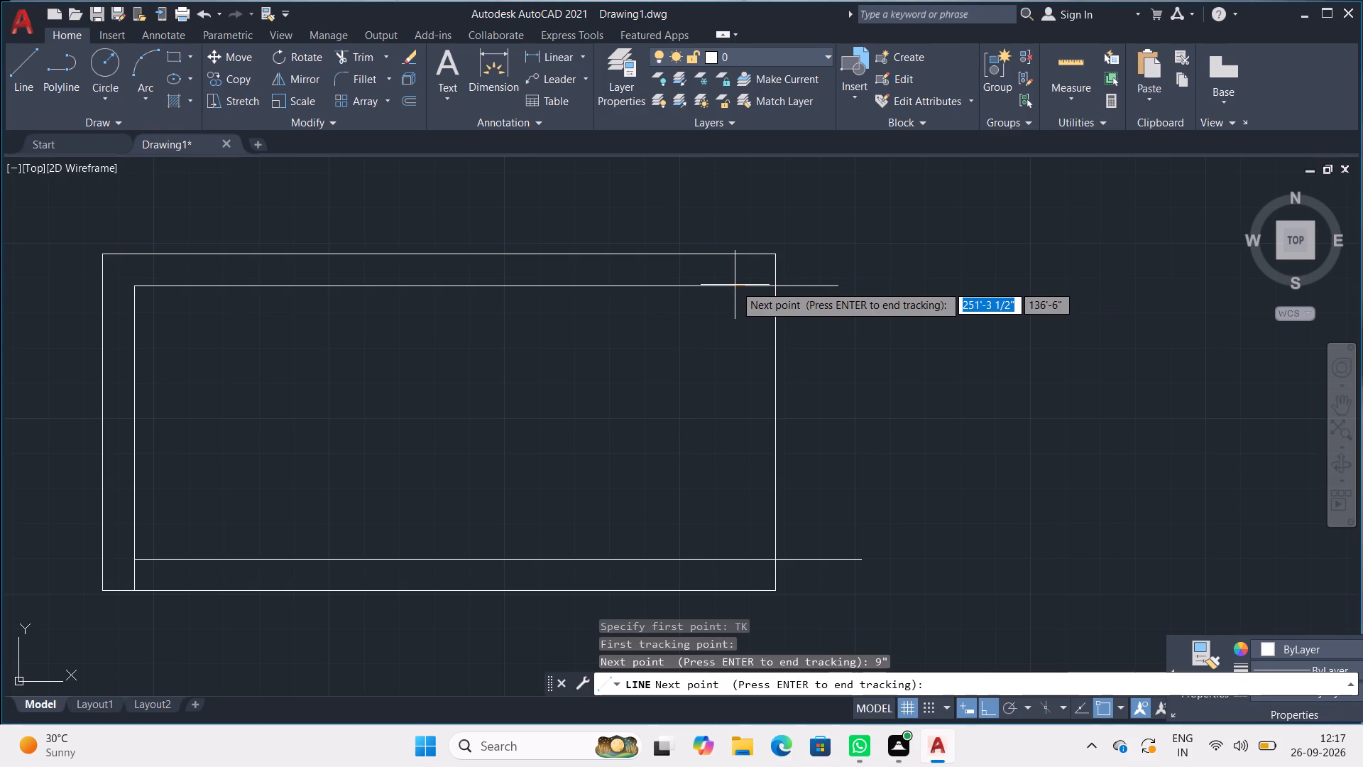
key("Return")
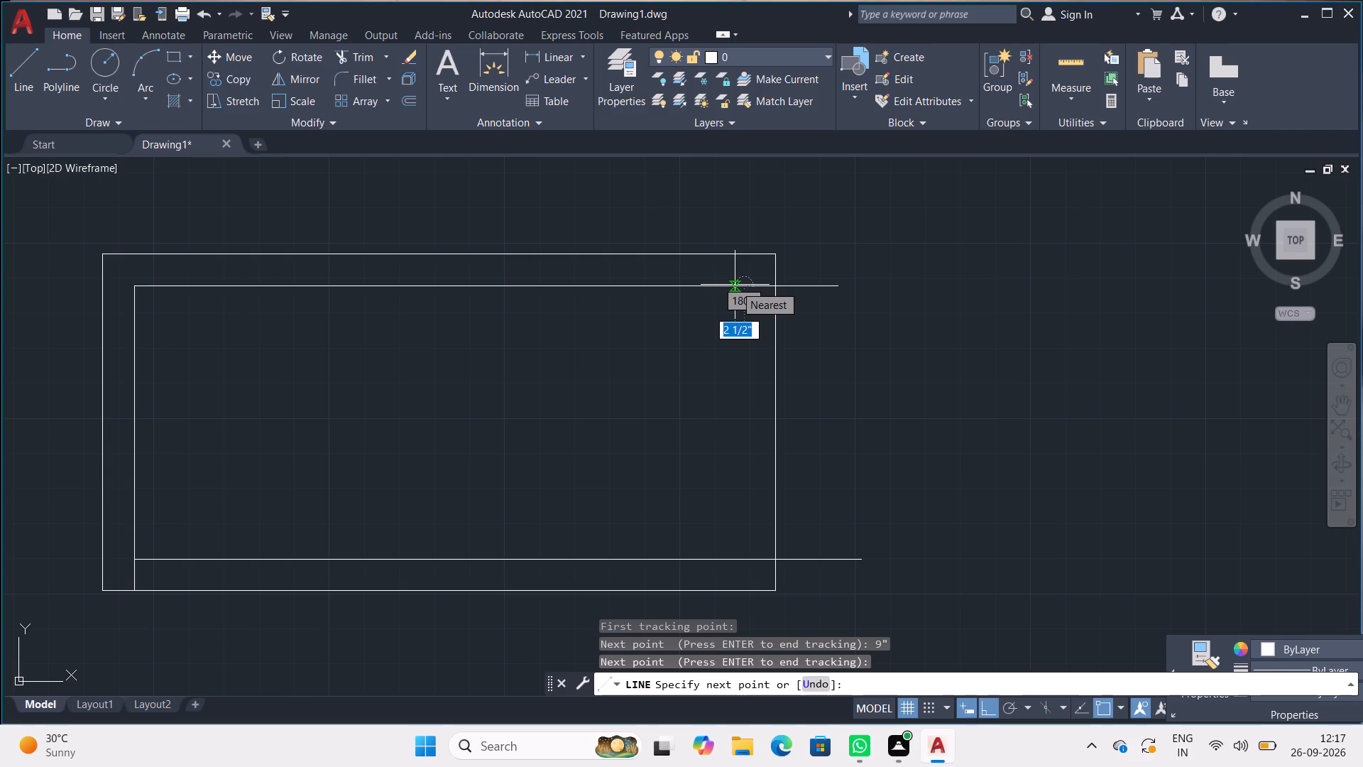
left_click(746, 565)
key("space")
Trim the overhanging ends of the inner top, bottom and left wall lines to leave a closed inner rectangle.
type("TR")
key("Return")
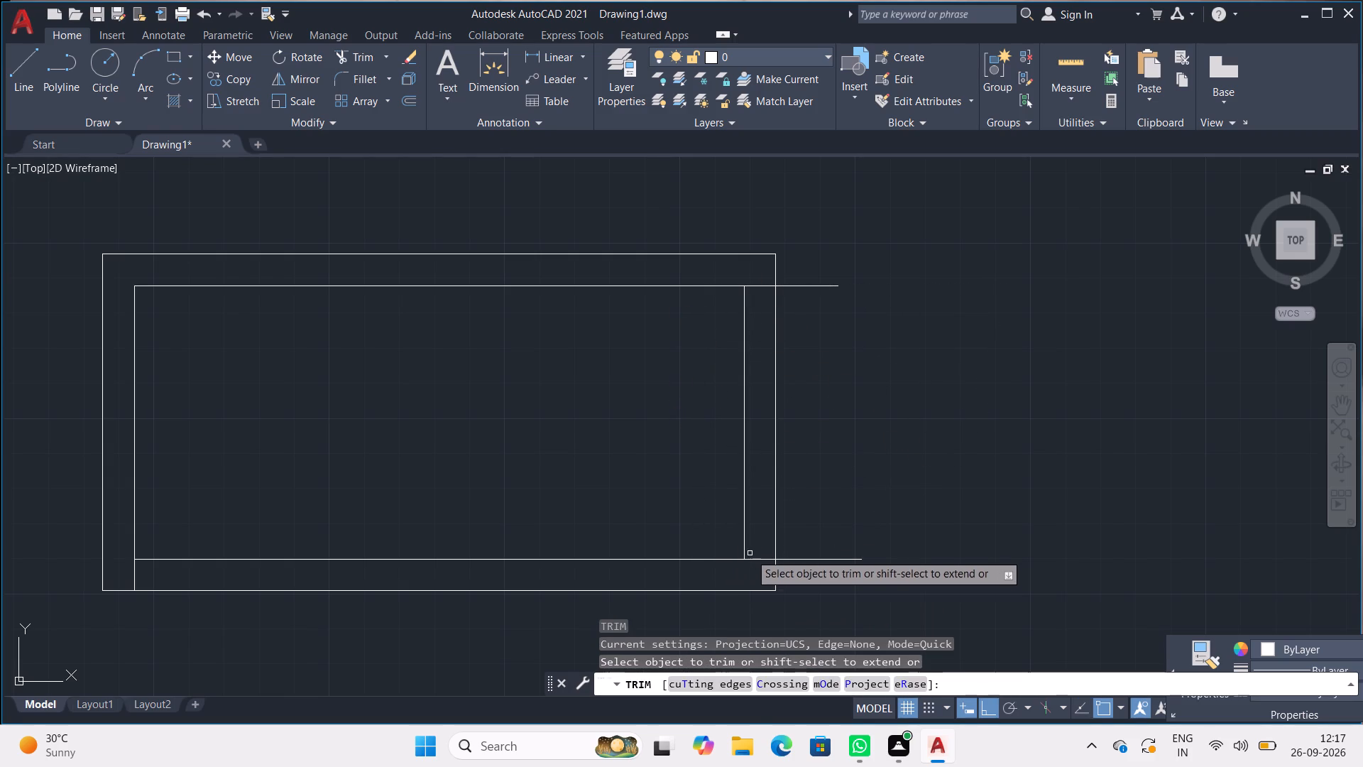
left_click_drag(761, 545, 763, 565)
left_click_drag(814, 504, 804, 564)
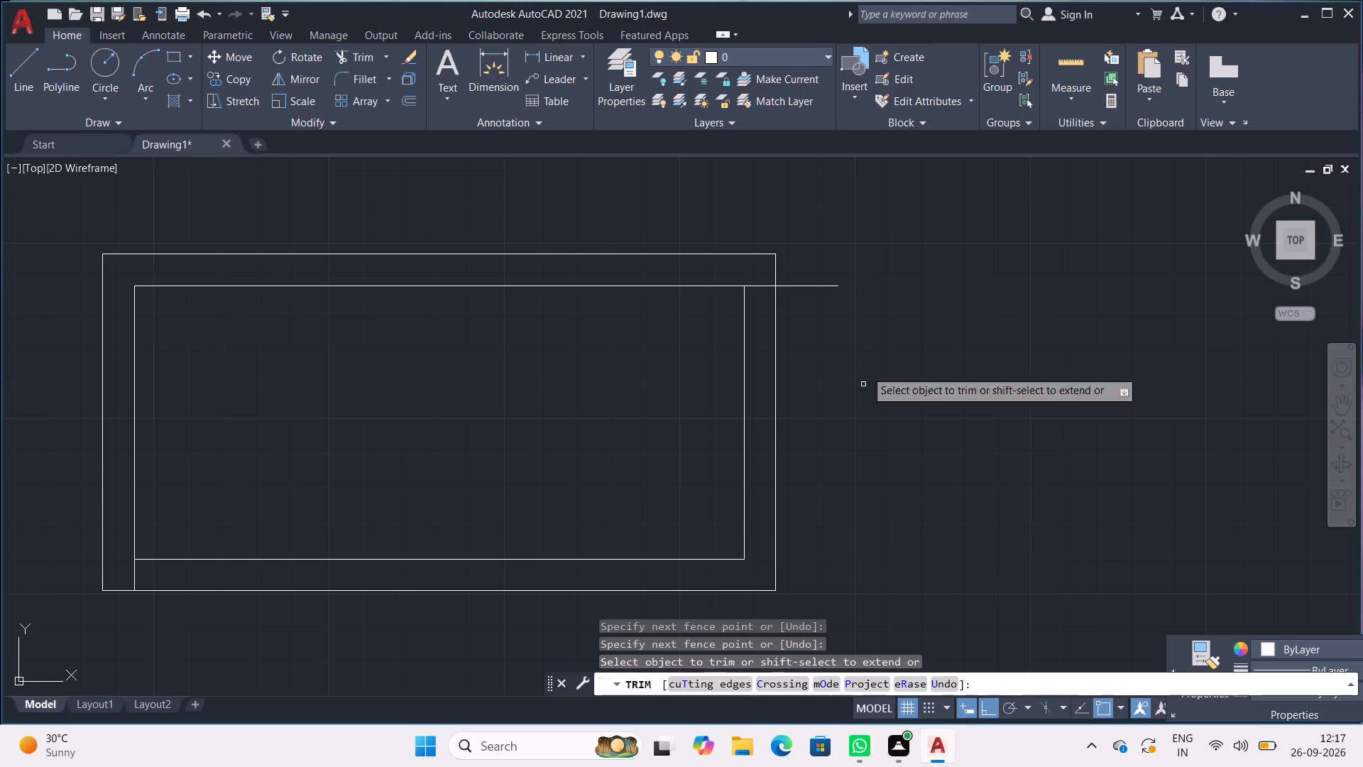
left_click_drag(817, 256, 817, 298)
left_click_drag(762, 277, 762, 284)
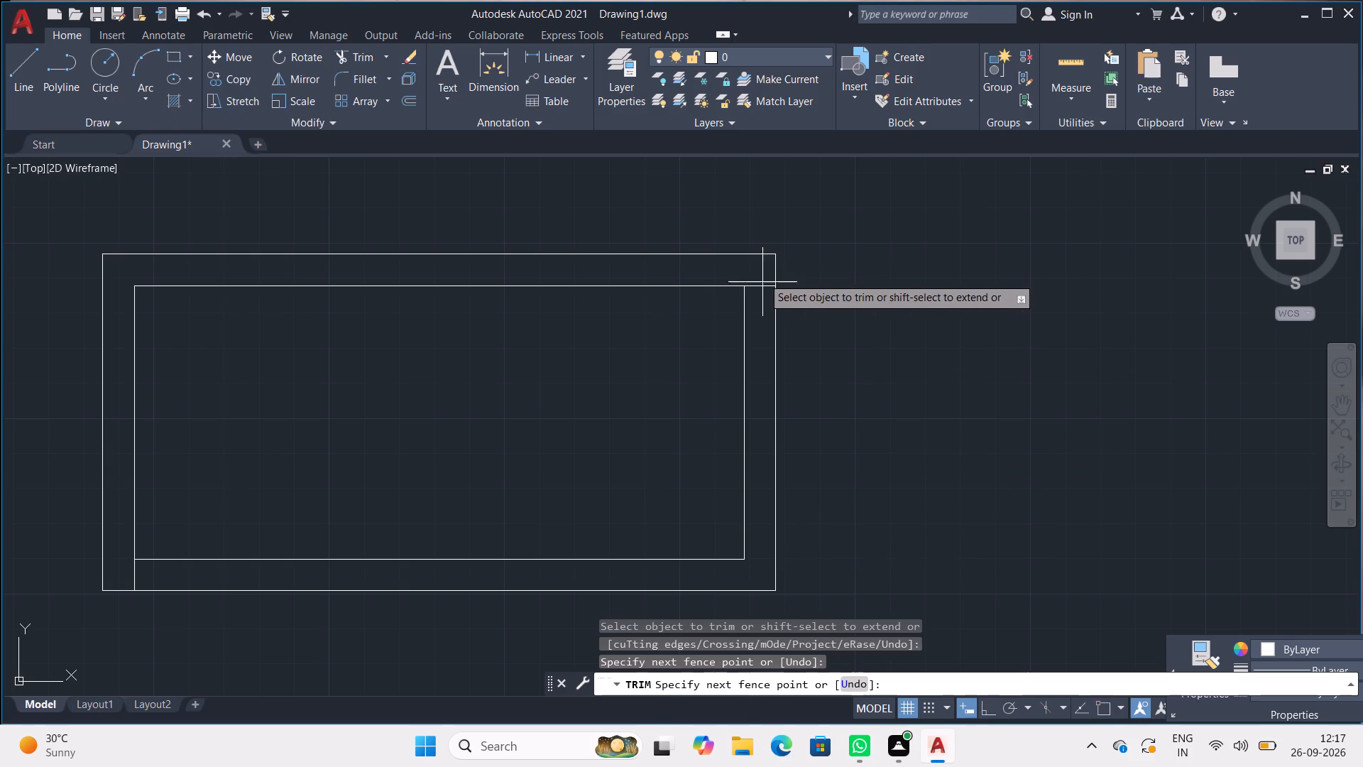
left_click_drag(762, 284, 762, 299)
middle_click_drag(453, 459, 833, 379)
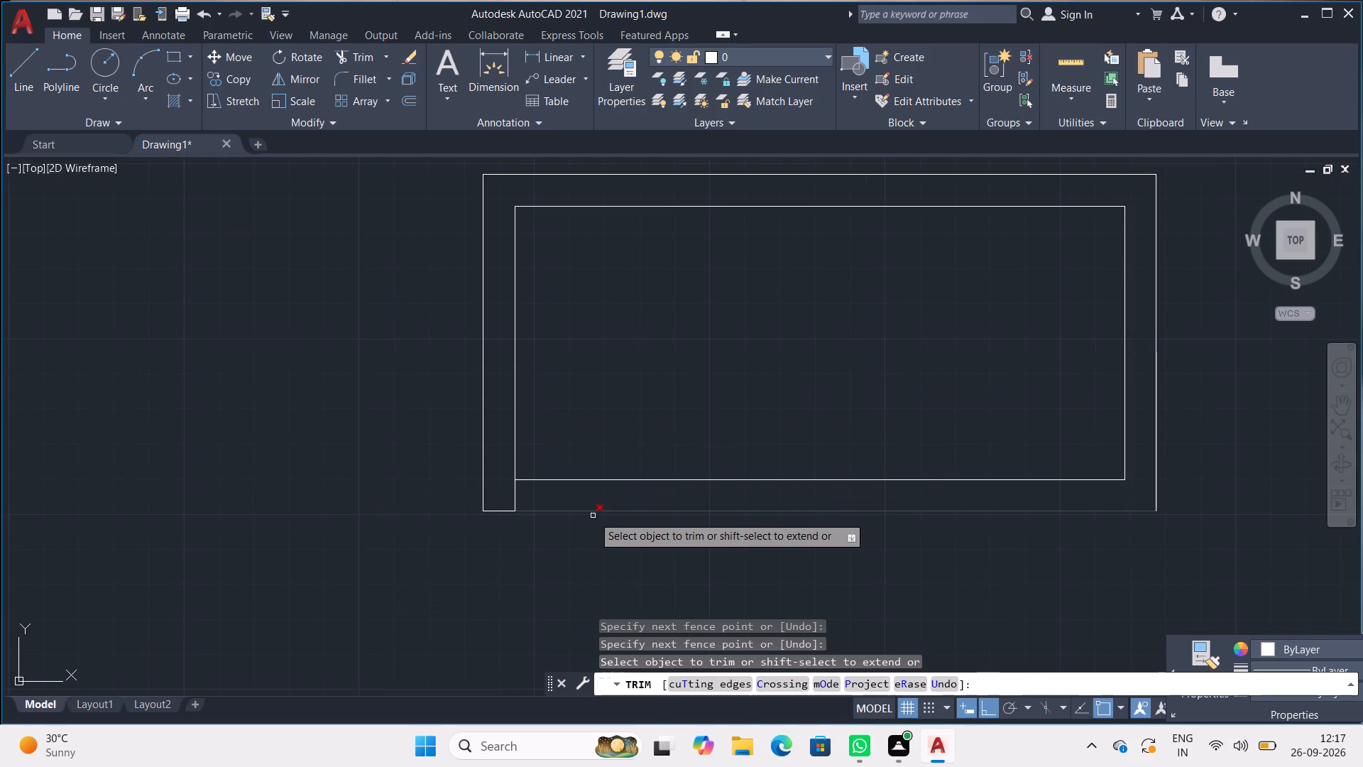
scroll(542, 491, "up", 3)
left_click_drag(504, 510, 420, 512)
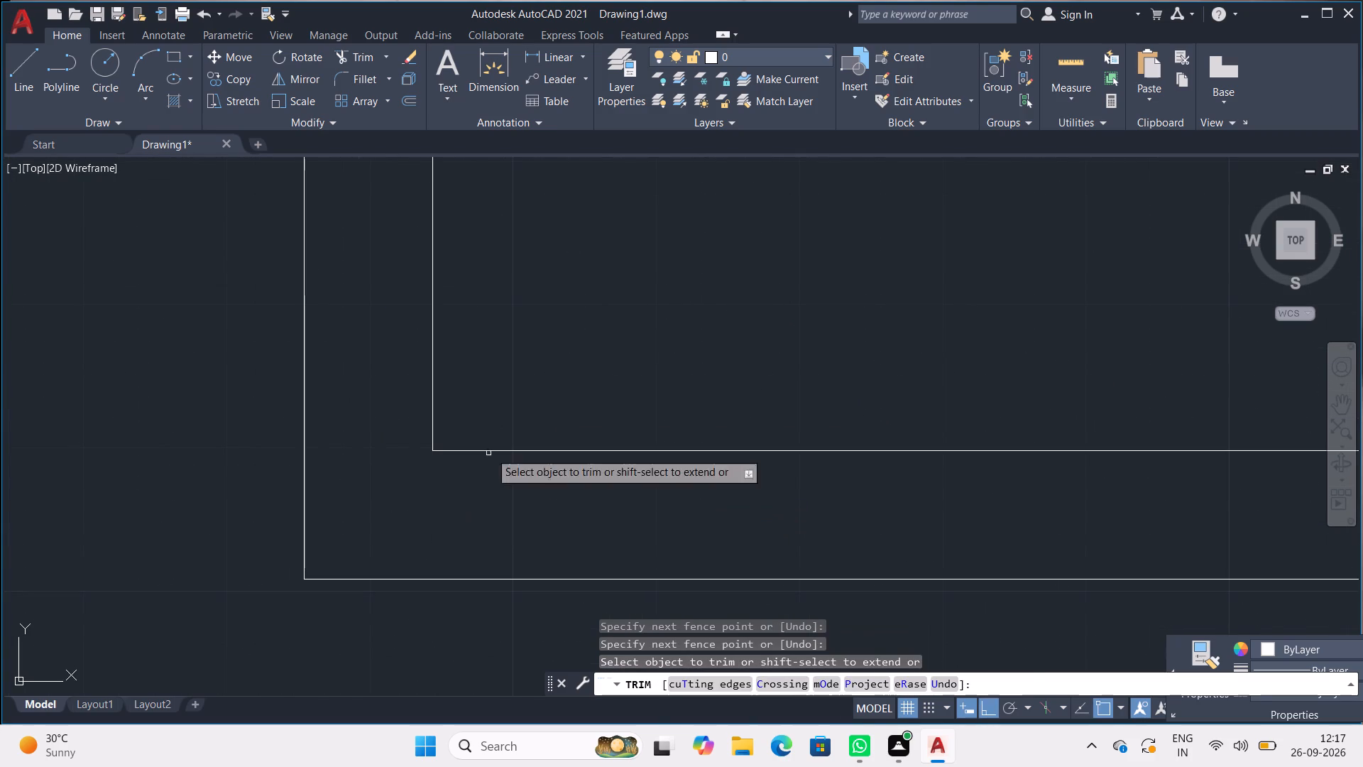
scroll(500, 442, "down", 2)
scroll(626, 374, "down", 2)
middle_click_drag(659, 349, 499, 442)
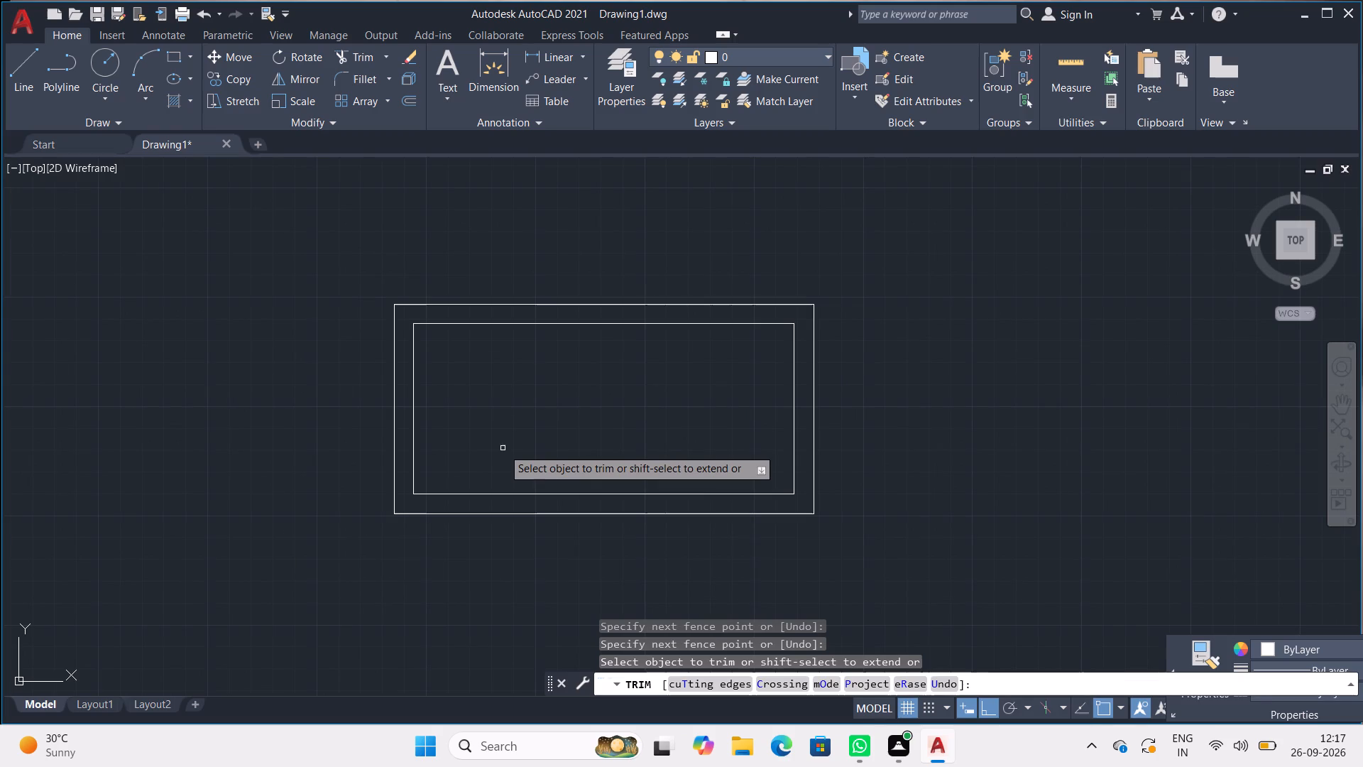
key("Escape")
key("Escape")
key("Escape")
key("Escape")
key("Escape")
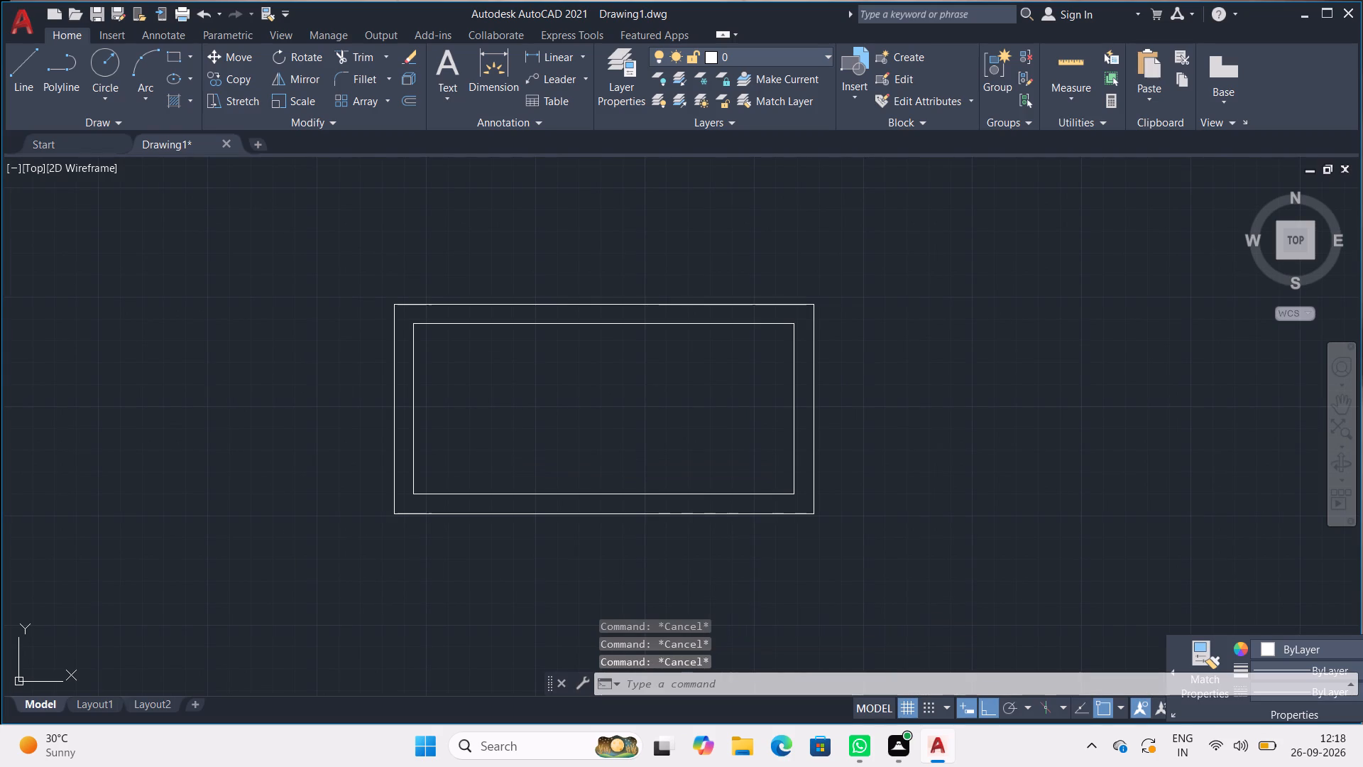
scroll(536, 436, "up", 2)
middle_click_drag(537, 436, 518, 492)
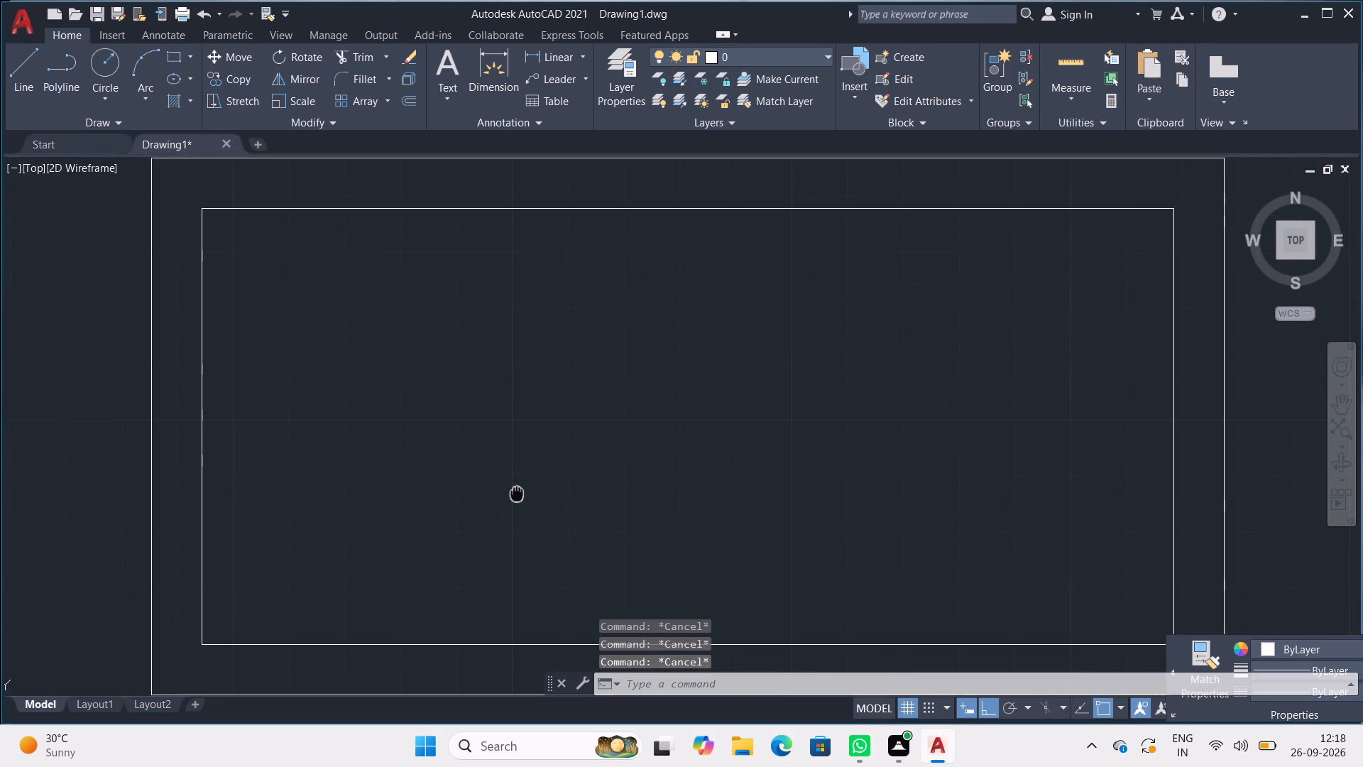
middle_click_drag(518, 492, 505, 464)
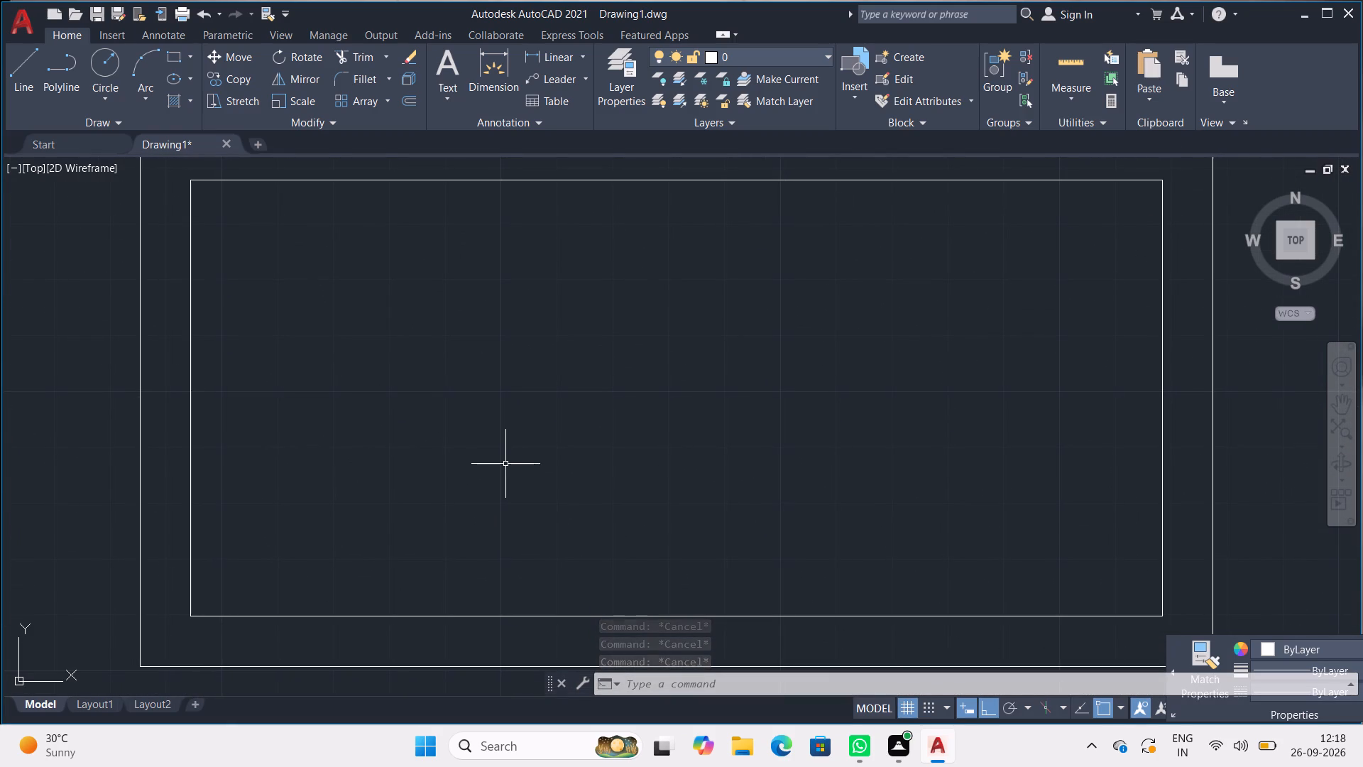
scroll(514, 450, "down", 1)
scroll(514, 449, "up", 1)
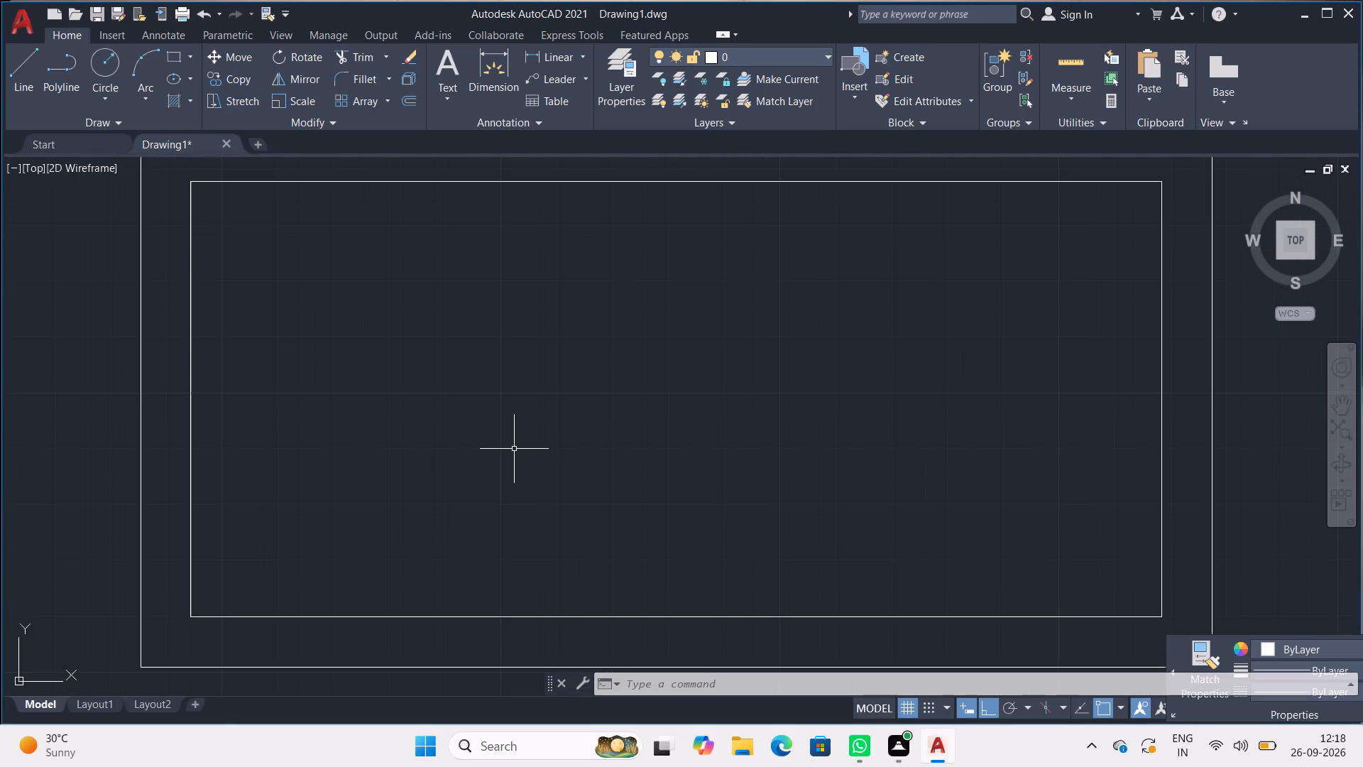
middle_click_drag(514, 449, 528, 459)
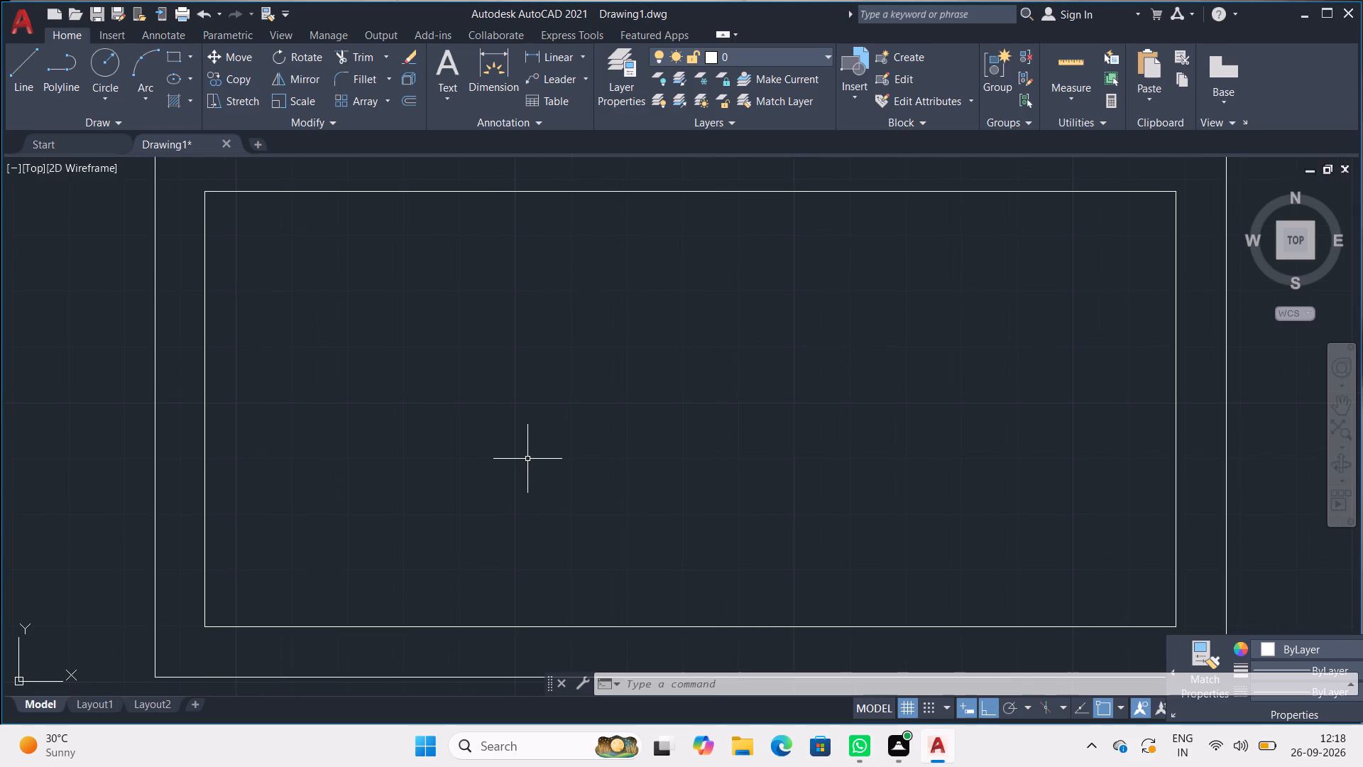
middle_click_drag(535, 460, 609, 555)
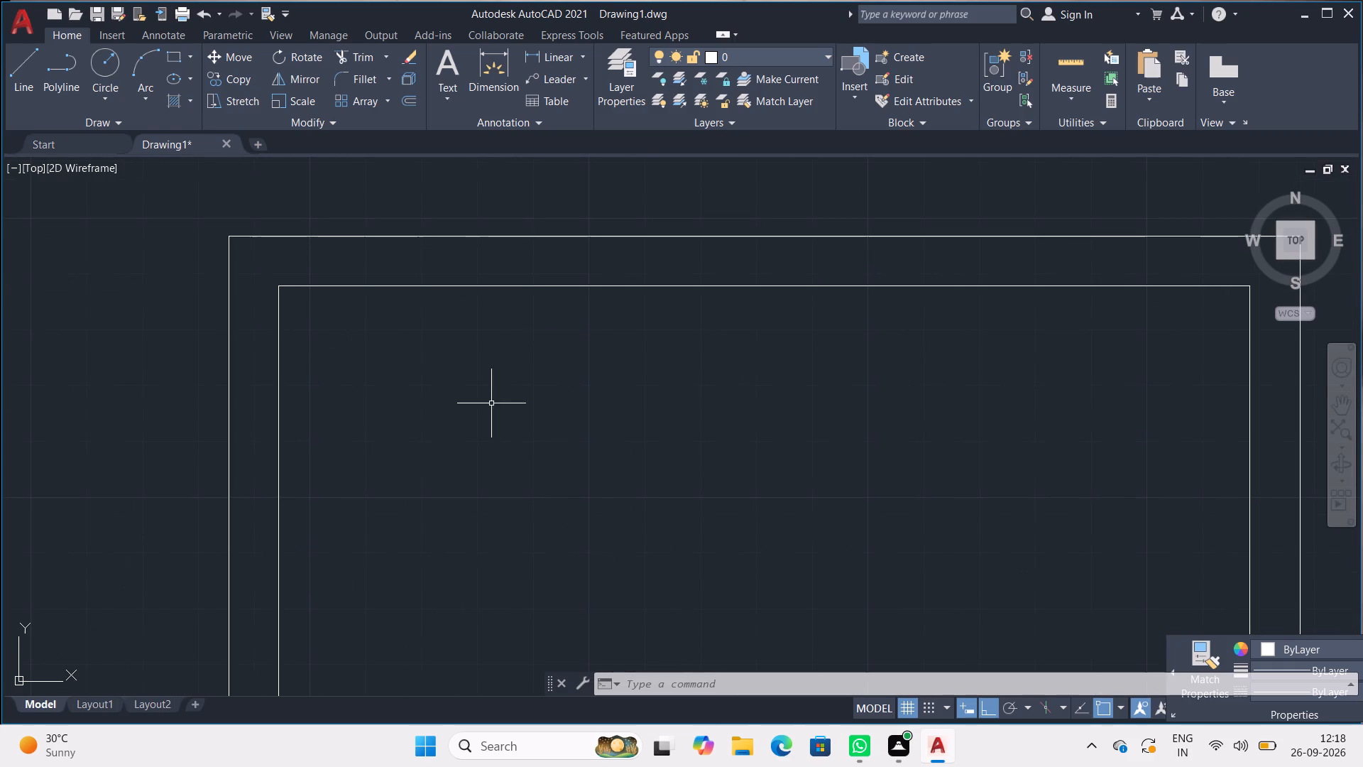
Draw a vertical partition line 3' inside the inner left wall line, from the inner top line to the inner bottom line, using tracking.
key("l")
key("Return")
type("TK")
key("Return")
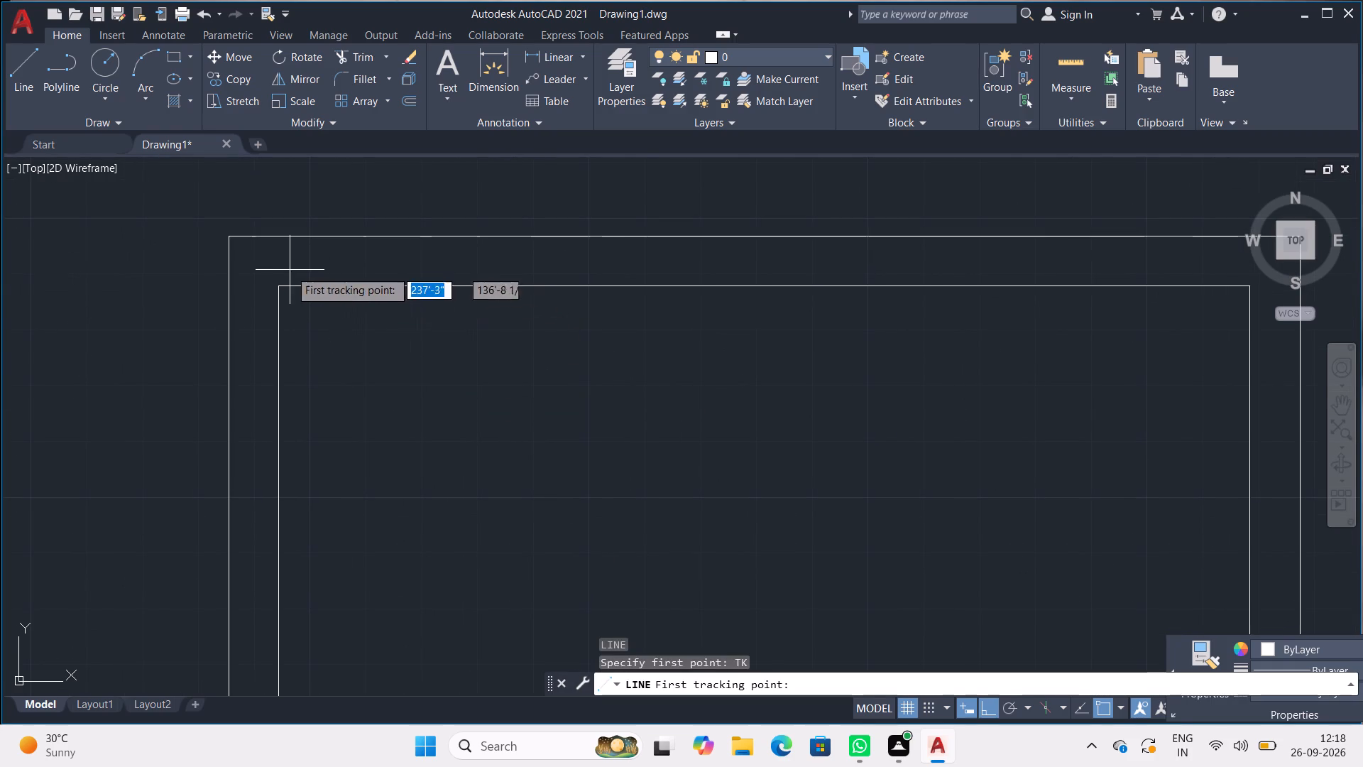
left_click(282, 288)
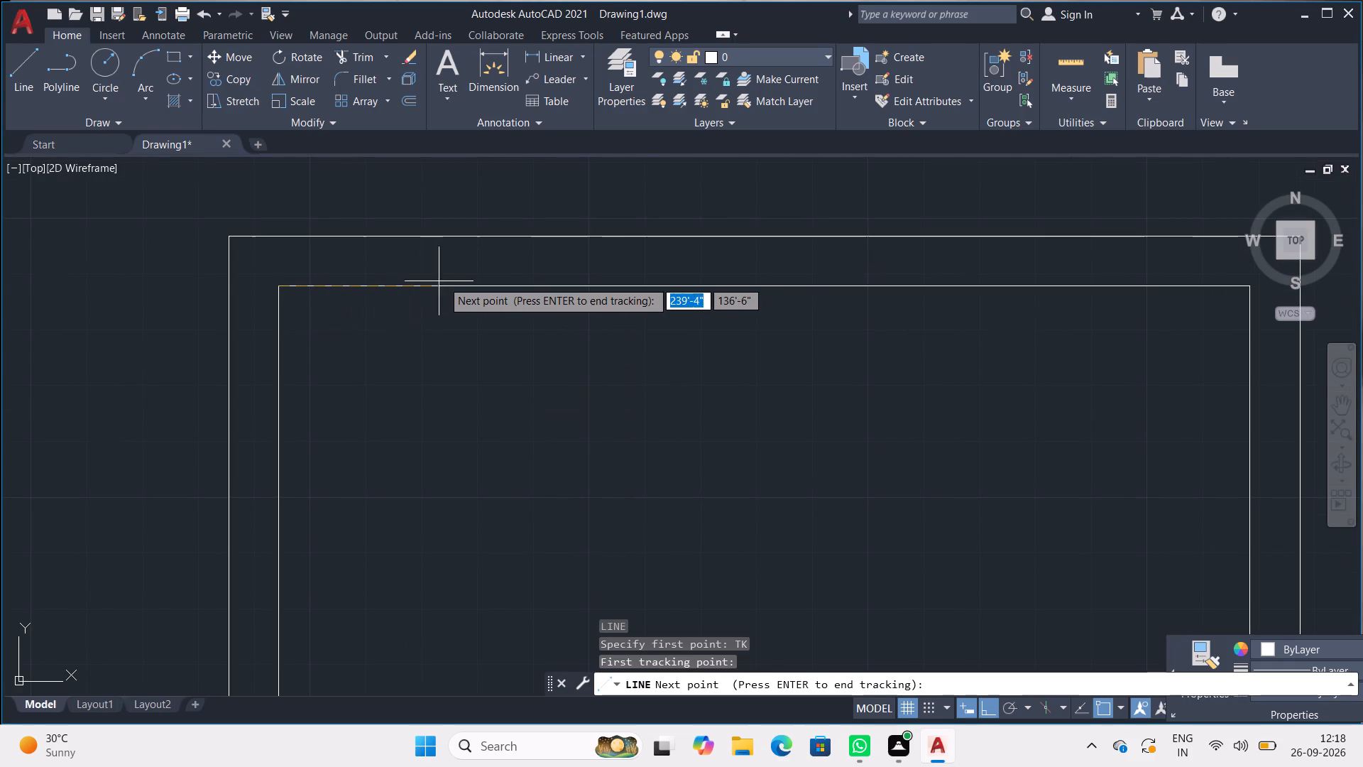
type("3'")
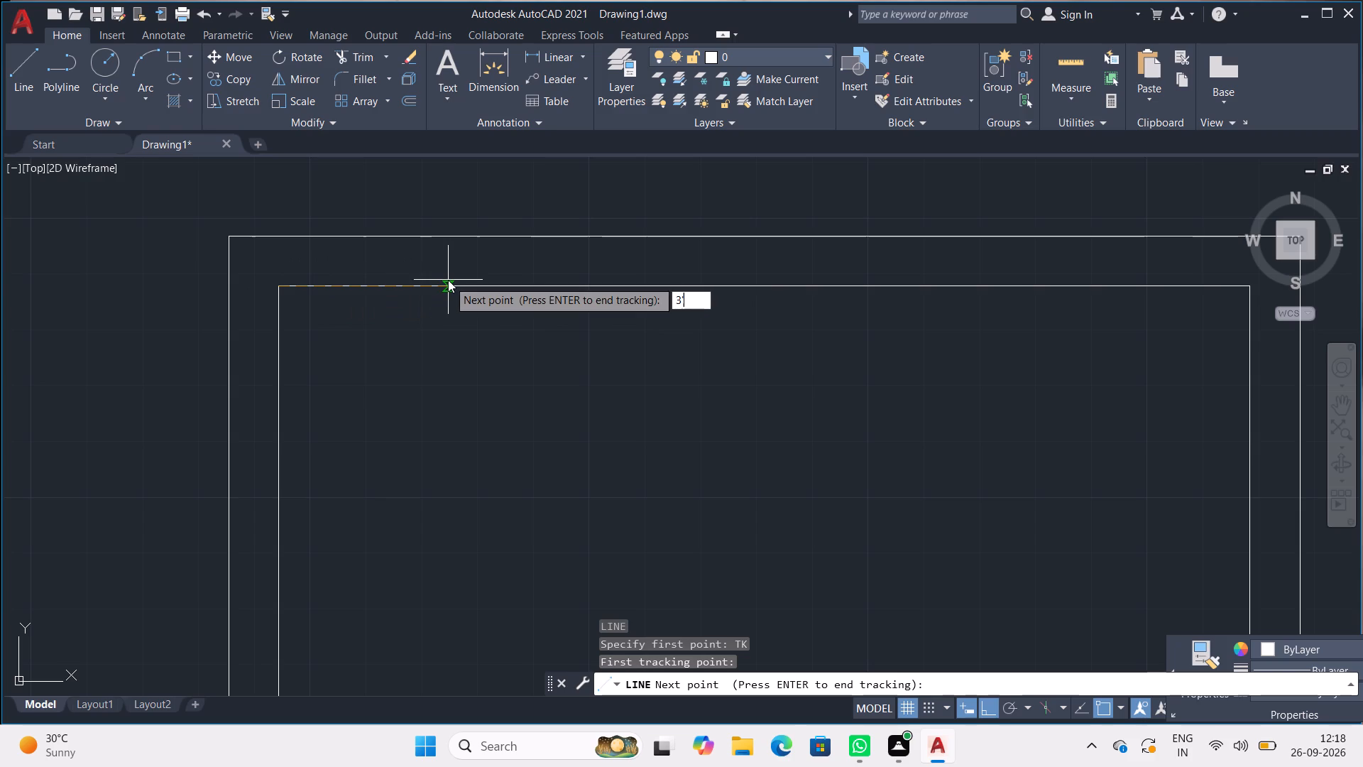
key("Return")
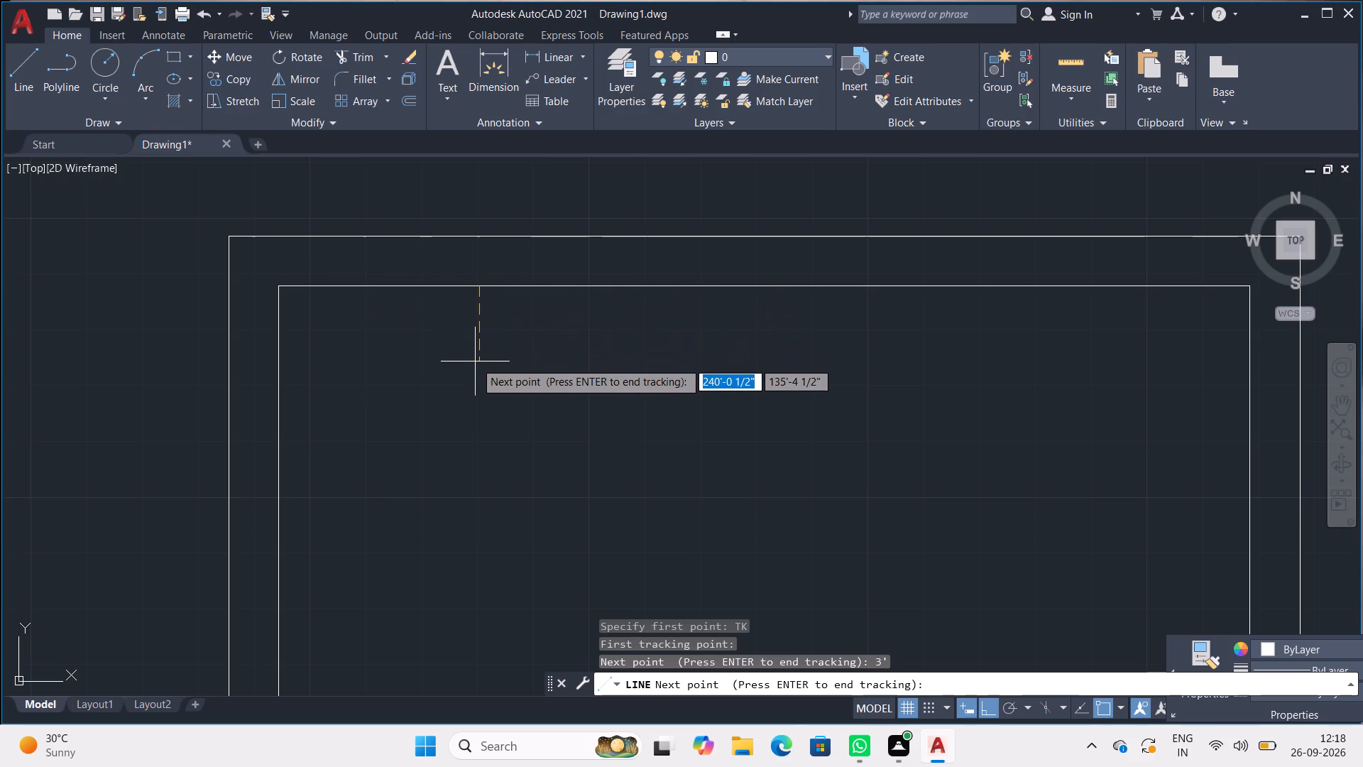
key("Return")
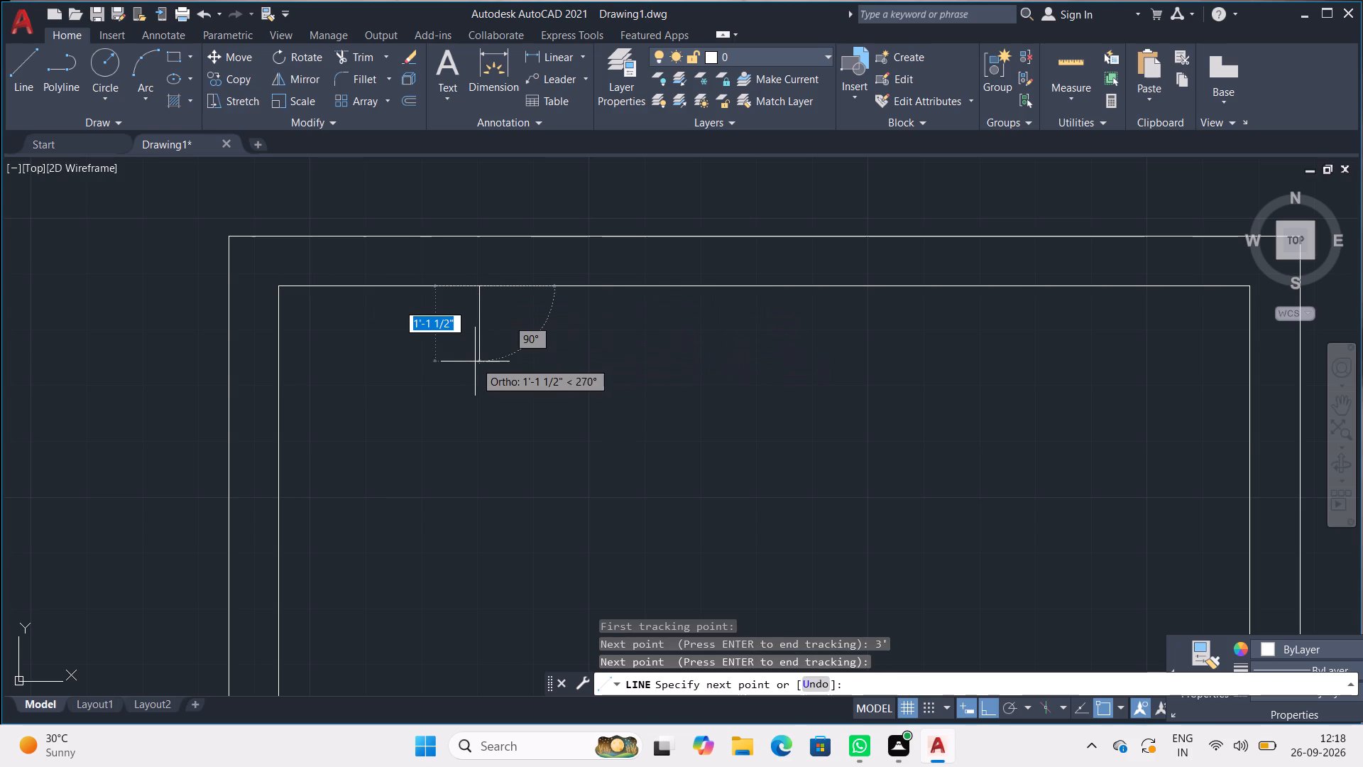
scroll(475, 364, "down", 2)
middle_click_drag(475, 375, 470, 312)
scroll(469, 341, "up", 2)
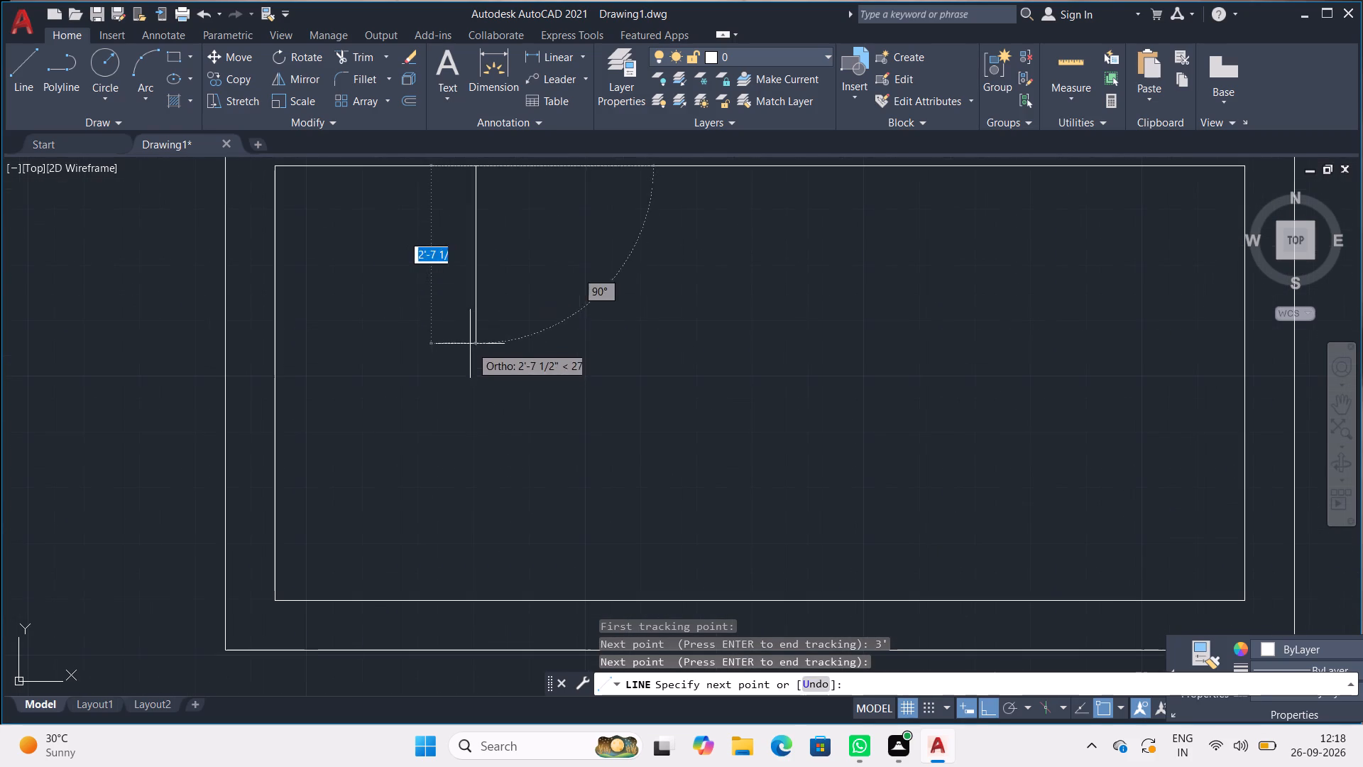
left_click(473, 596)
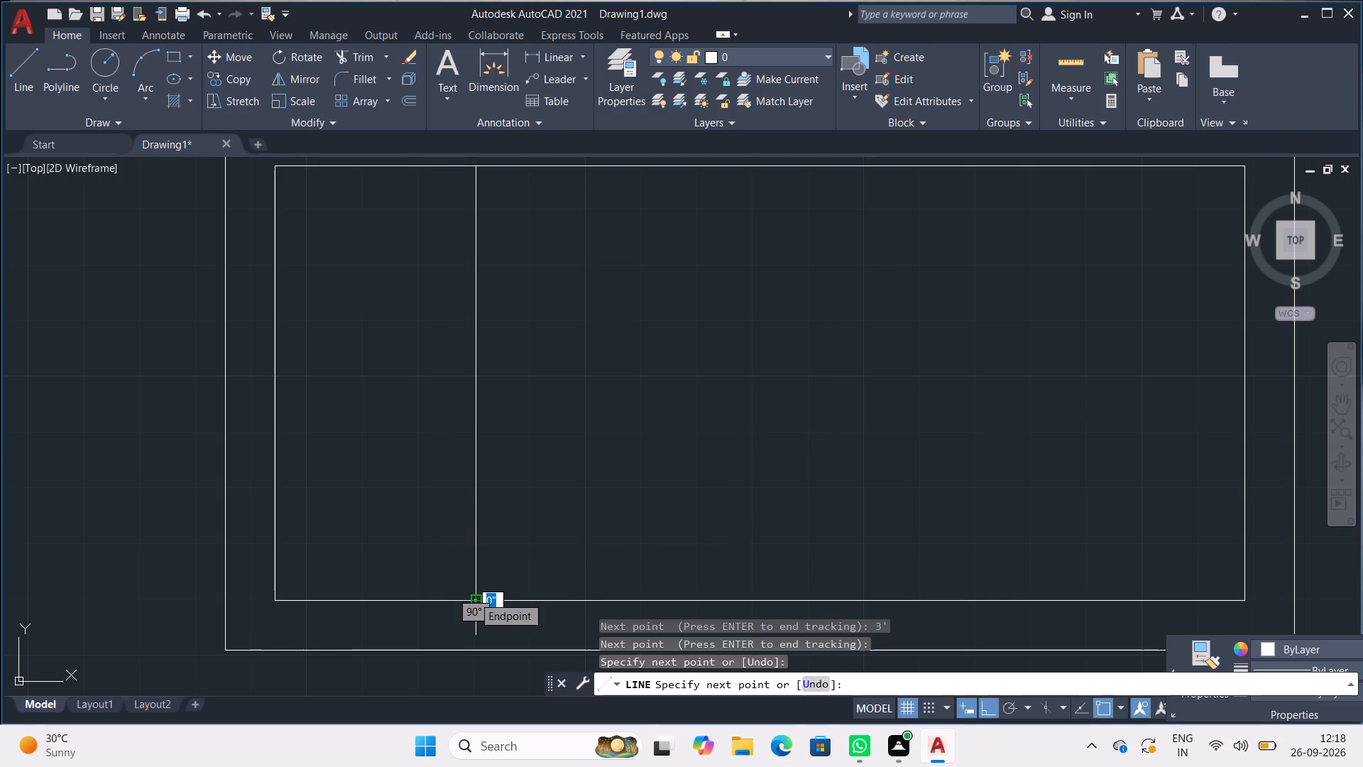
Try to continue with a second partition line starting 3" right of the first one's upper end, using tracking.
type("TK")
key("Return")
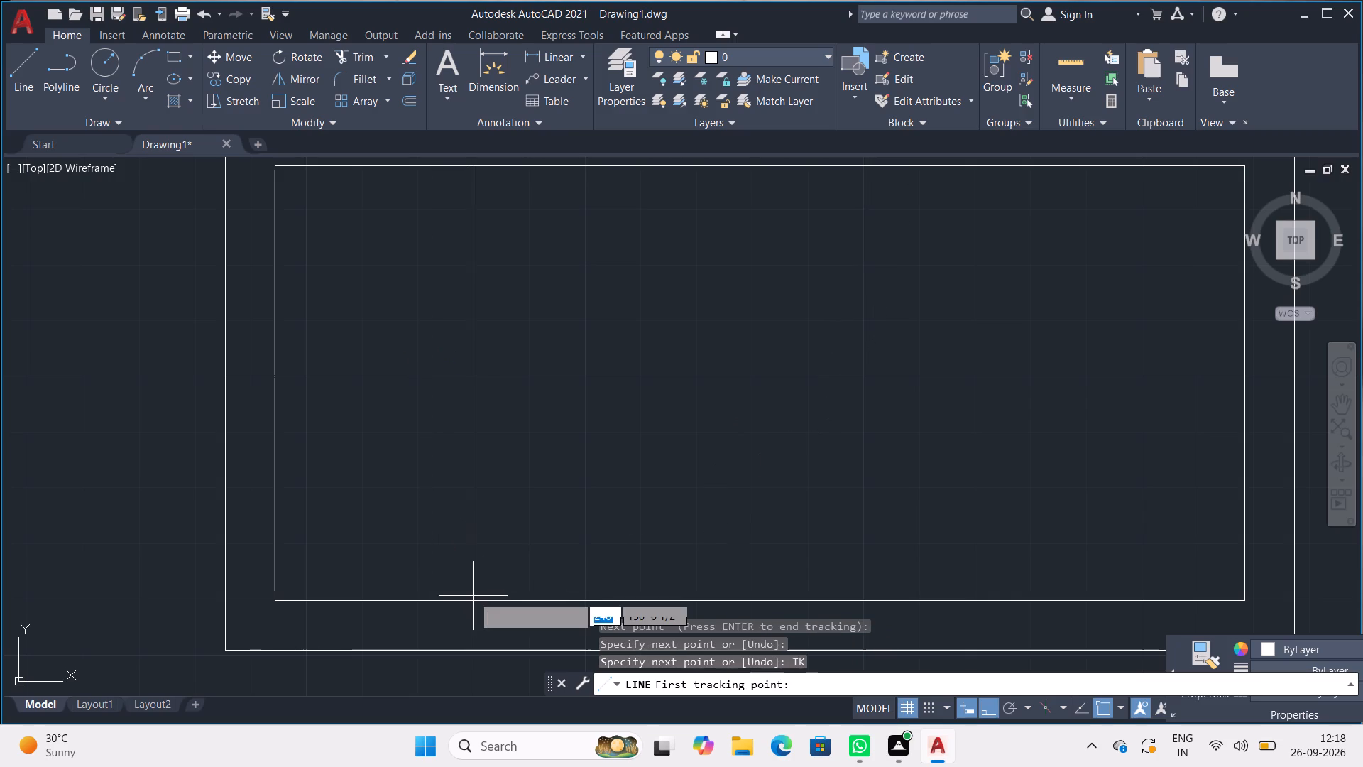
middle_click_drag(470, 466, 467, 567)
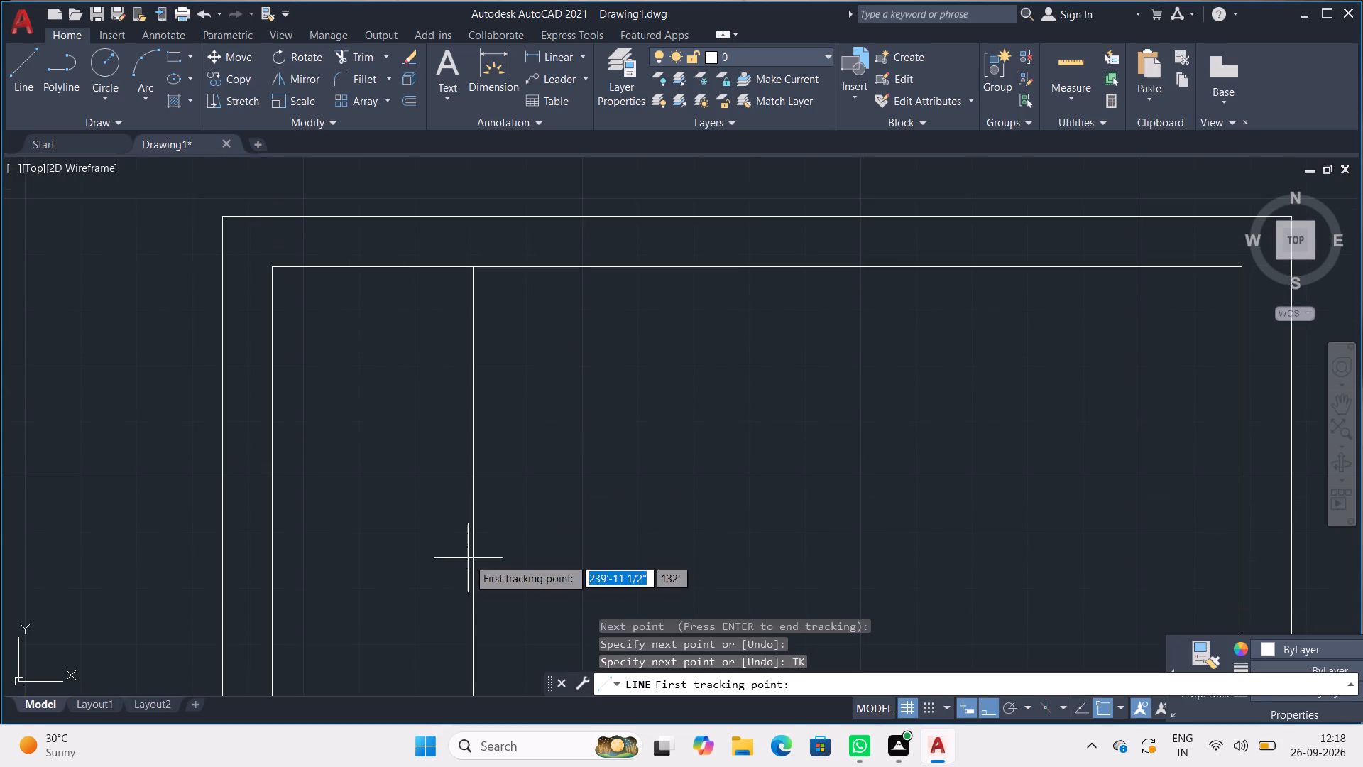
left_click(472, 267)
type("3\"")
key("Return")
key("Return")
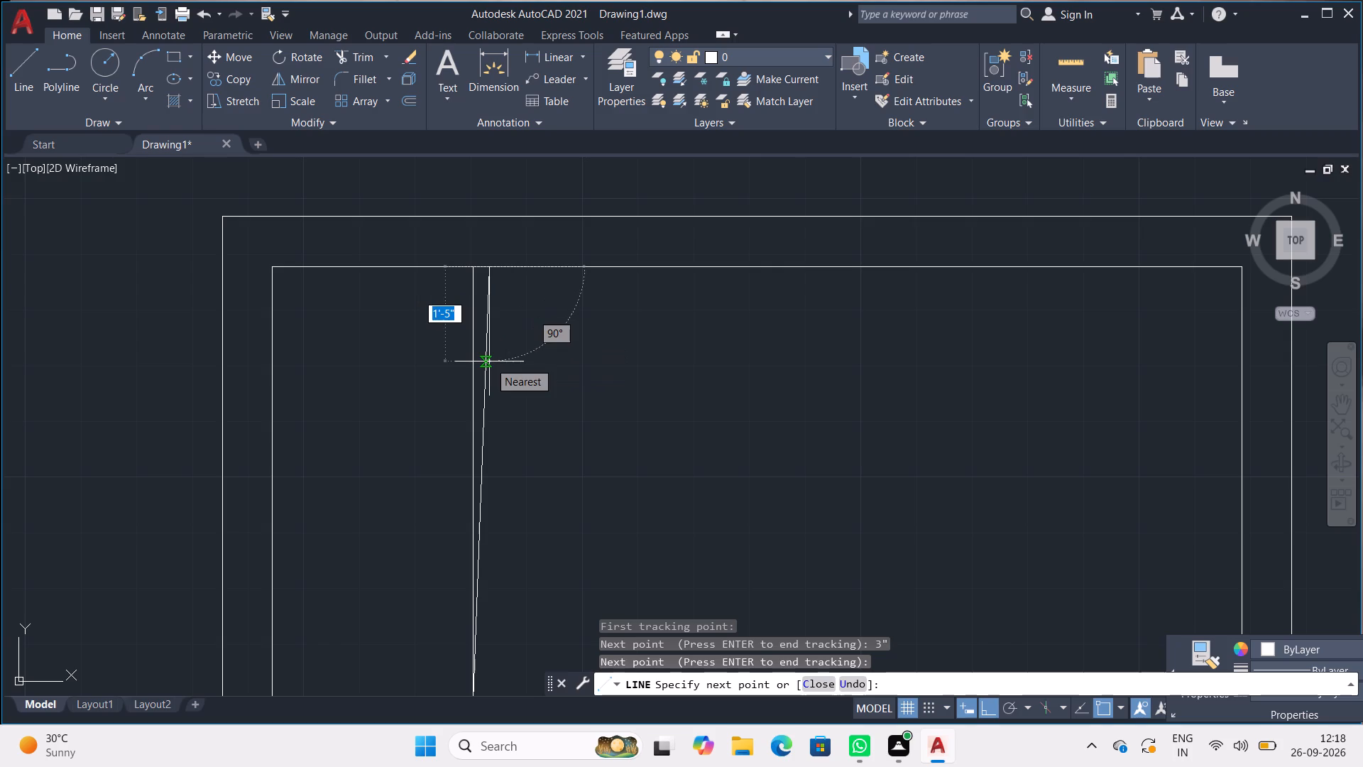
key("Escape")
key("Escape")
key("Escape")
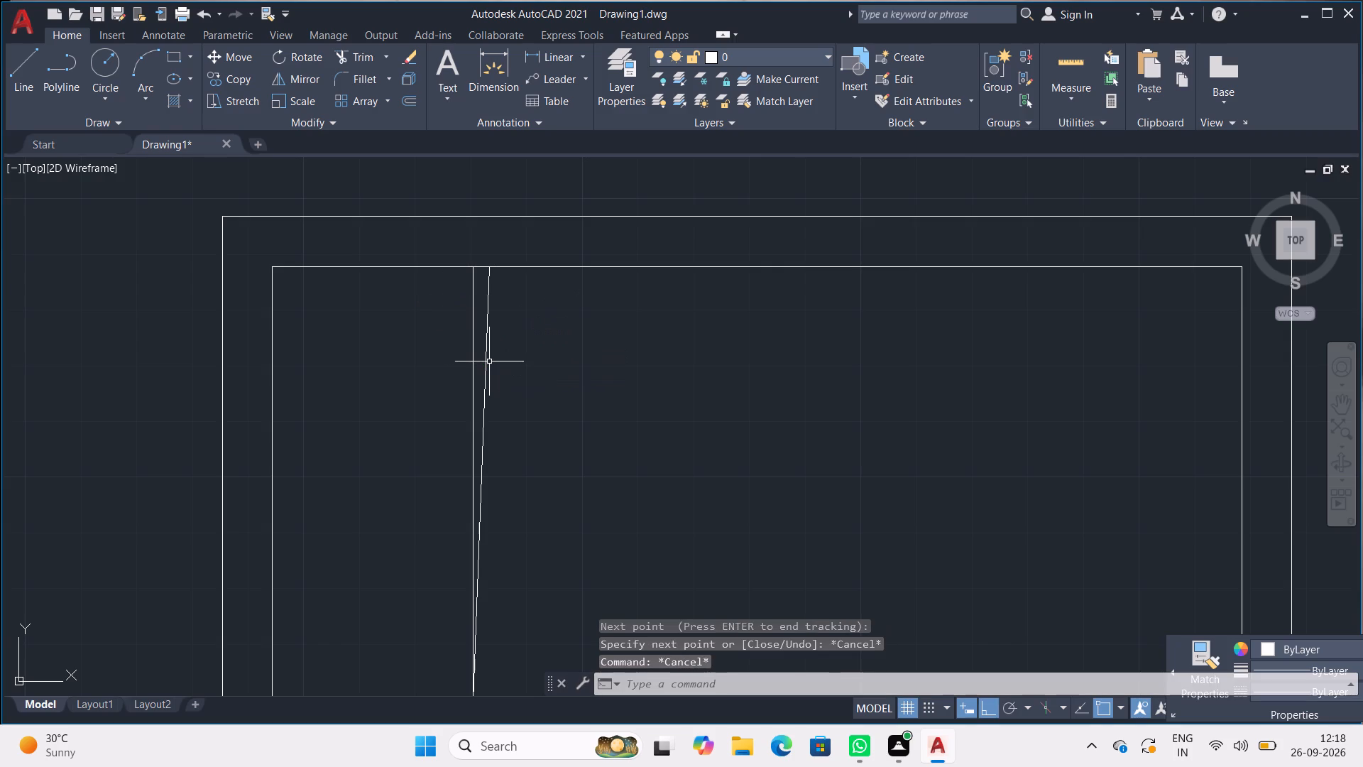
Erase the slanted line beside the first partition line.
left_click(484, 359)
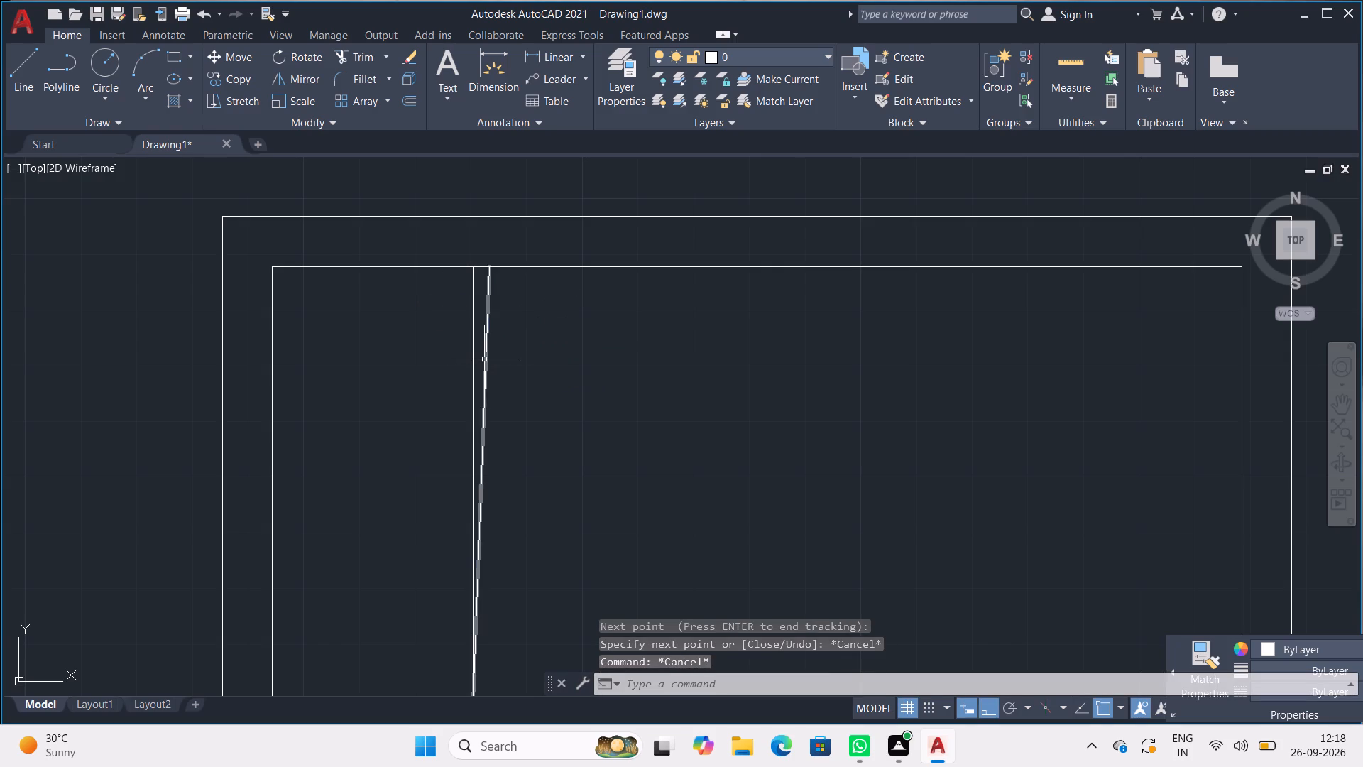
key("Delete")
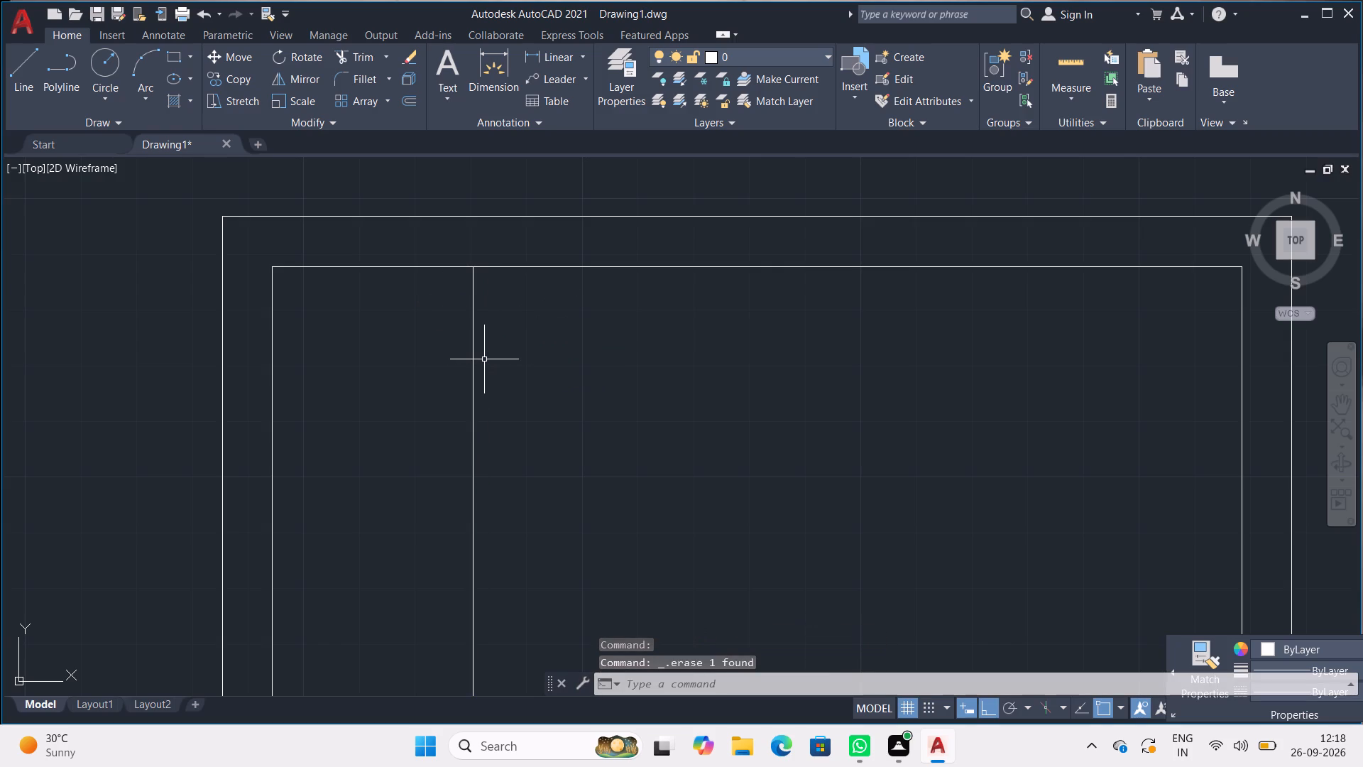
Draw a second vertical partition line 3" right of the first, from the inner top line to the inner bottom line, using tracking.
key("l")
key("Return")
type("TK")
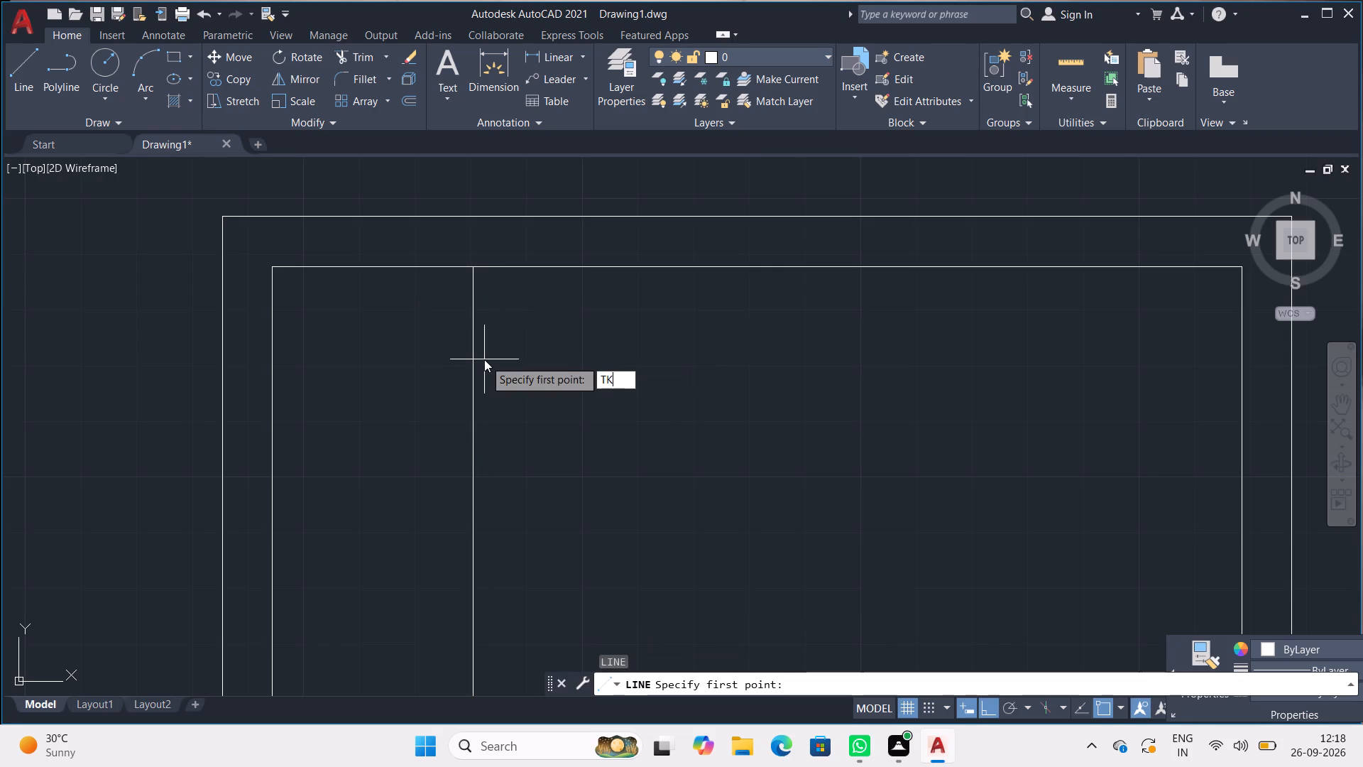
key("Return")
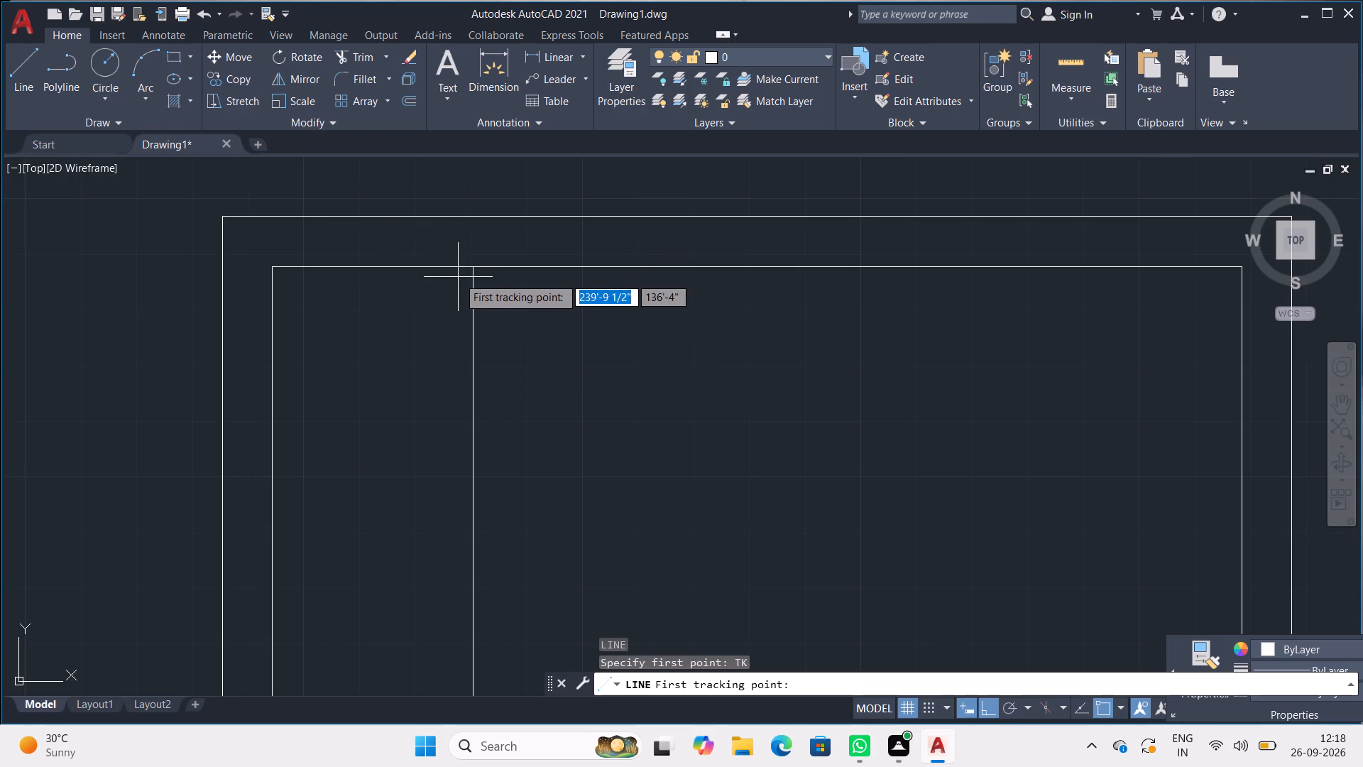
left_click(475, 263)
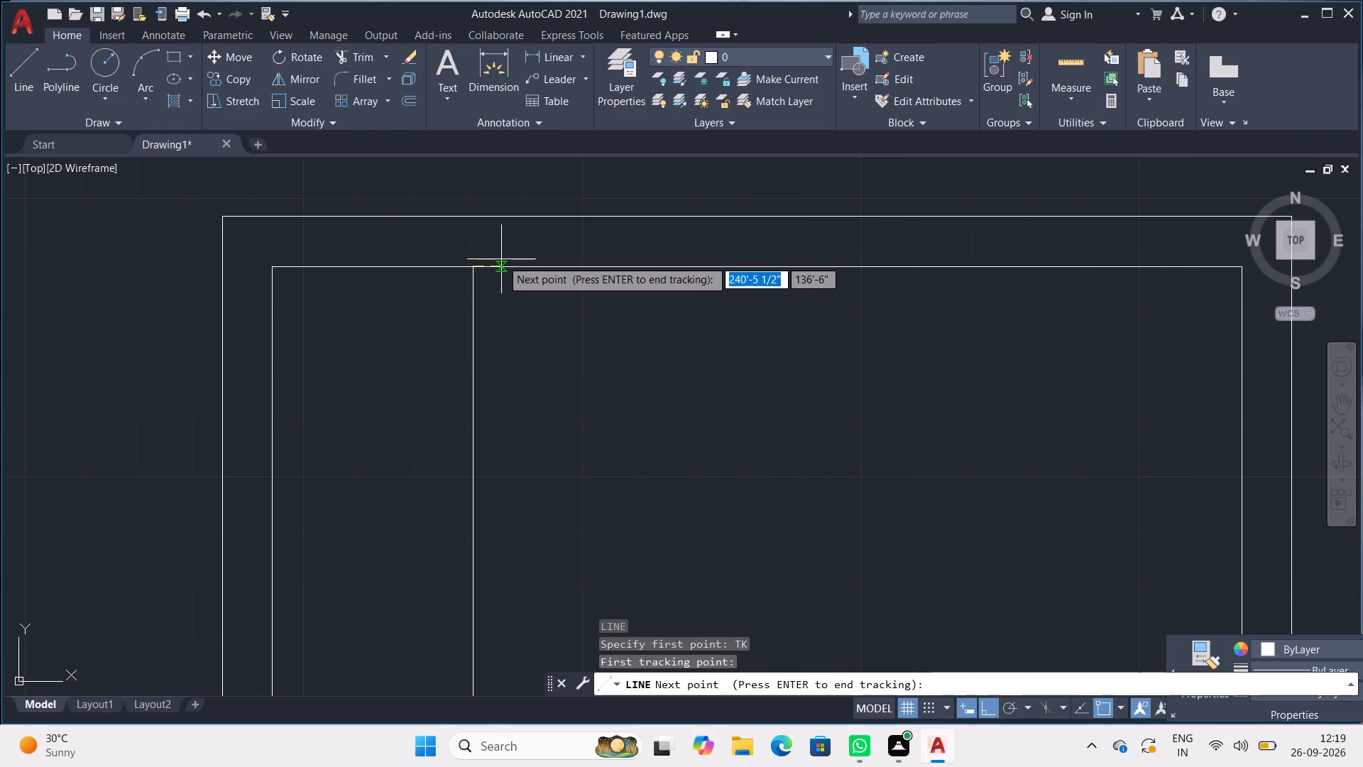
type("3\"")
key("Return")
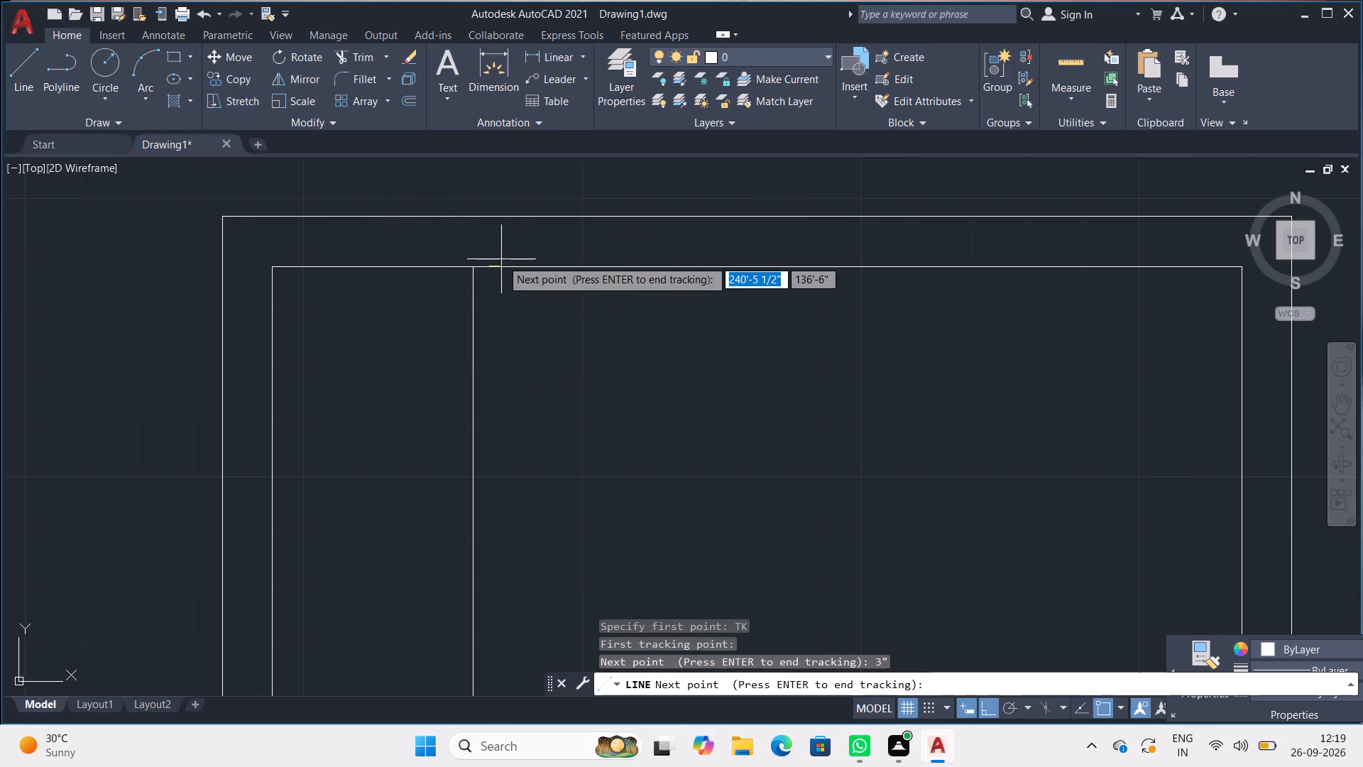
key("Return")
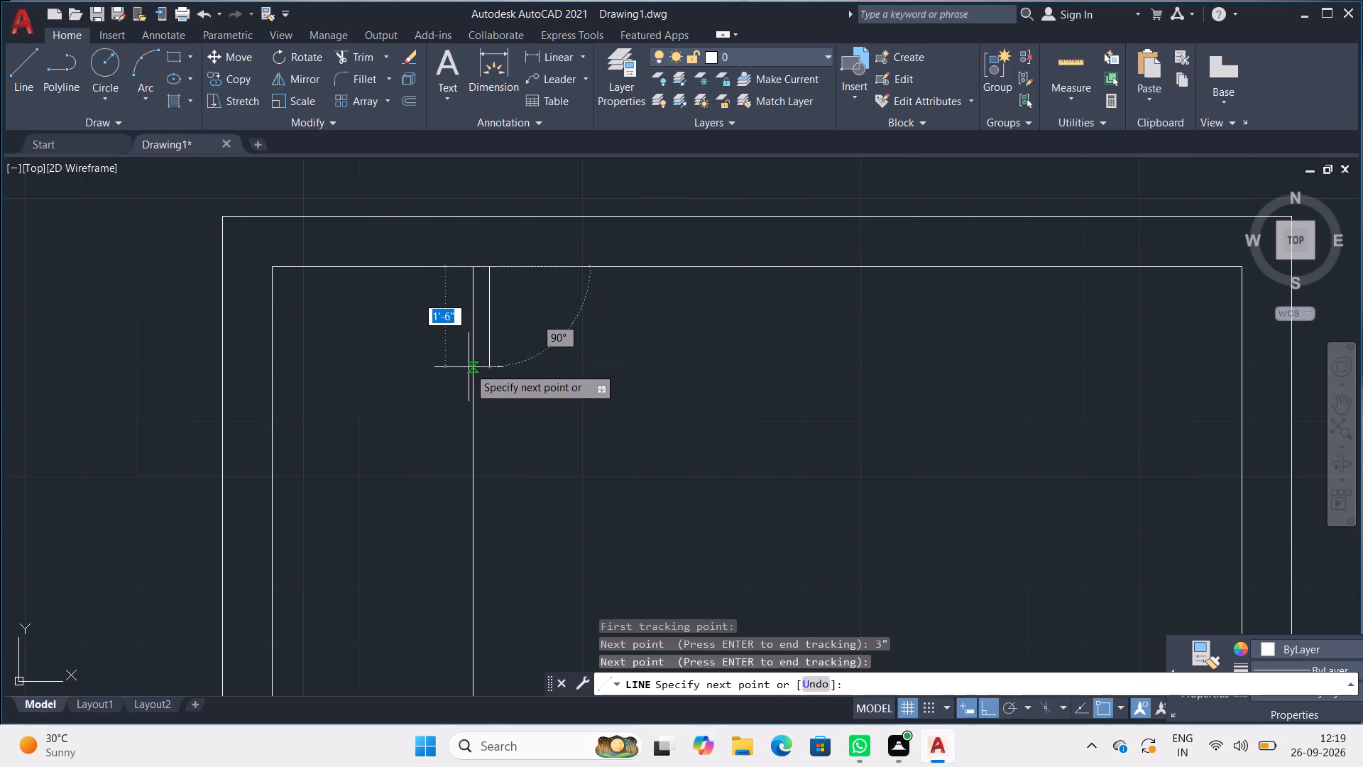
scroll(469, 367, "down", 3)
middle_click_drag(493, 435, 493, 344)
scroll(500, 296, "up", 4)
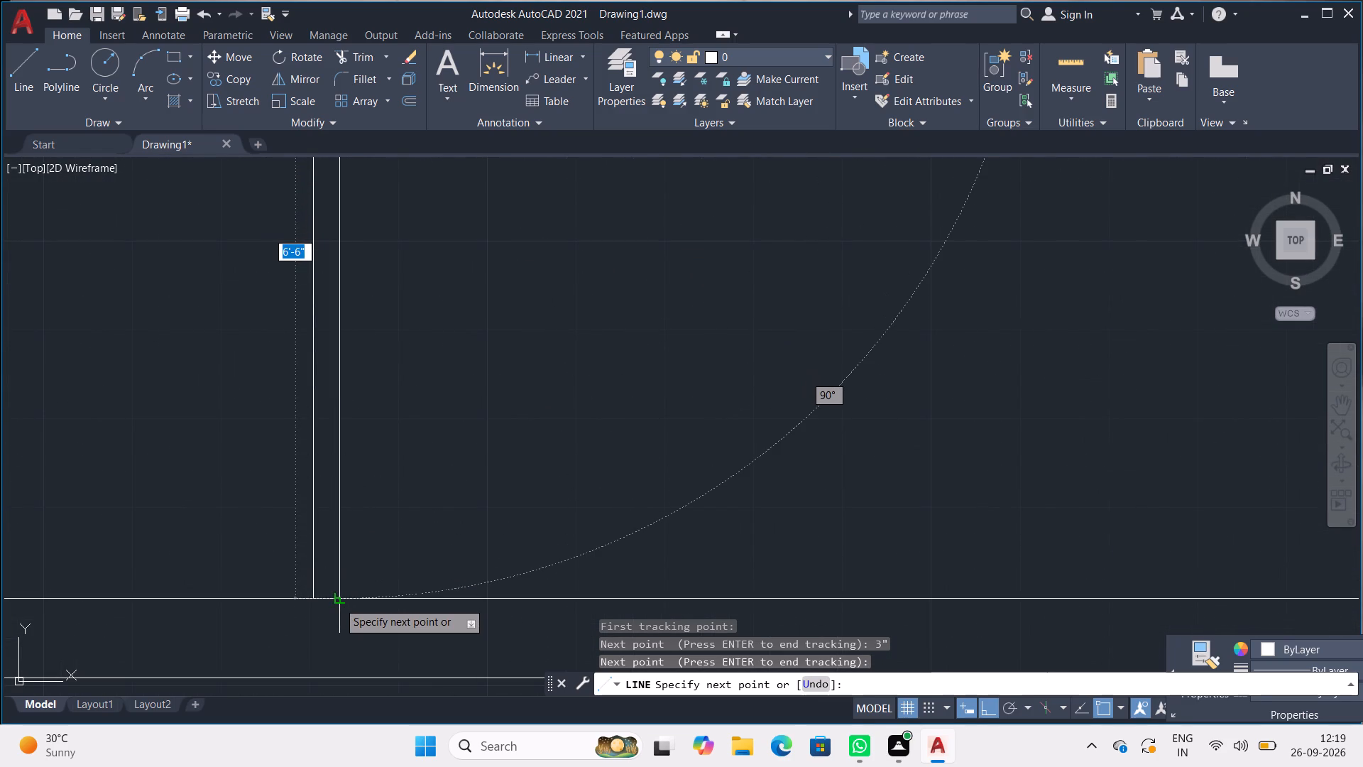
left_click(338, 602)
key("space")
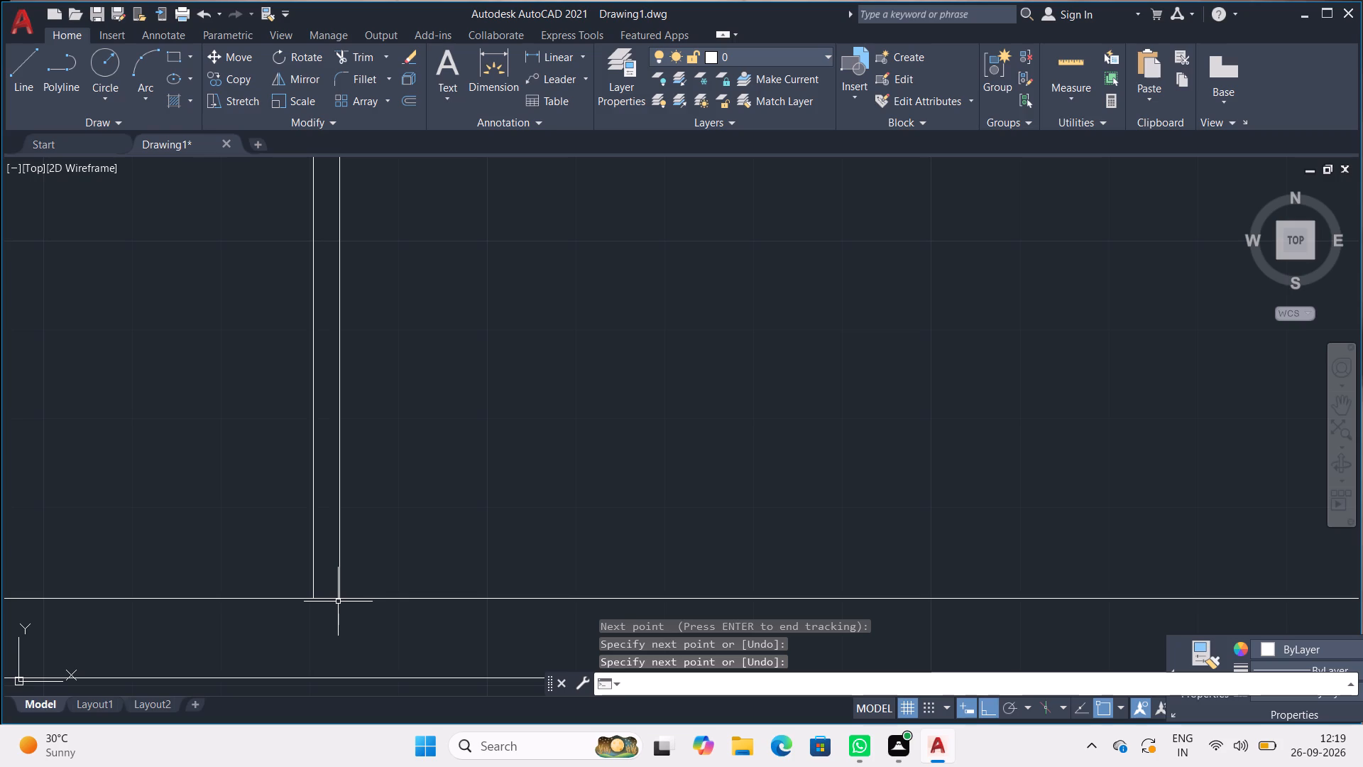
Draw a third vertical partition line 5'9" right of the second, from the inner top line to the inner bottom line, using tracking.
middle_click_drag(385, 531, 319, 766)
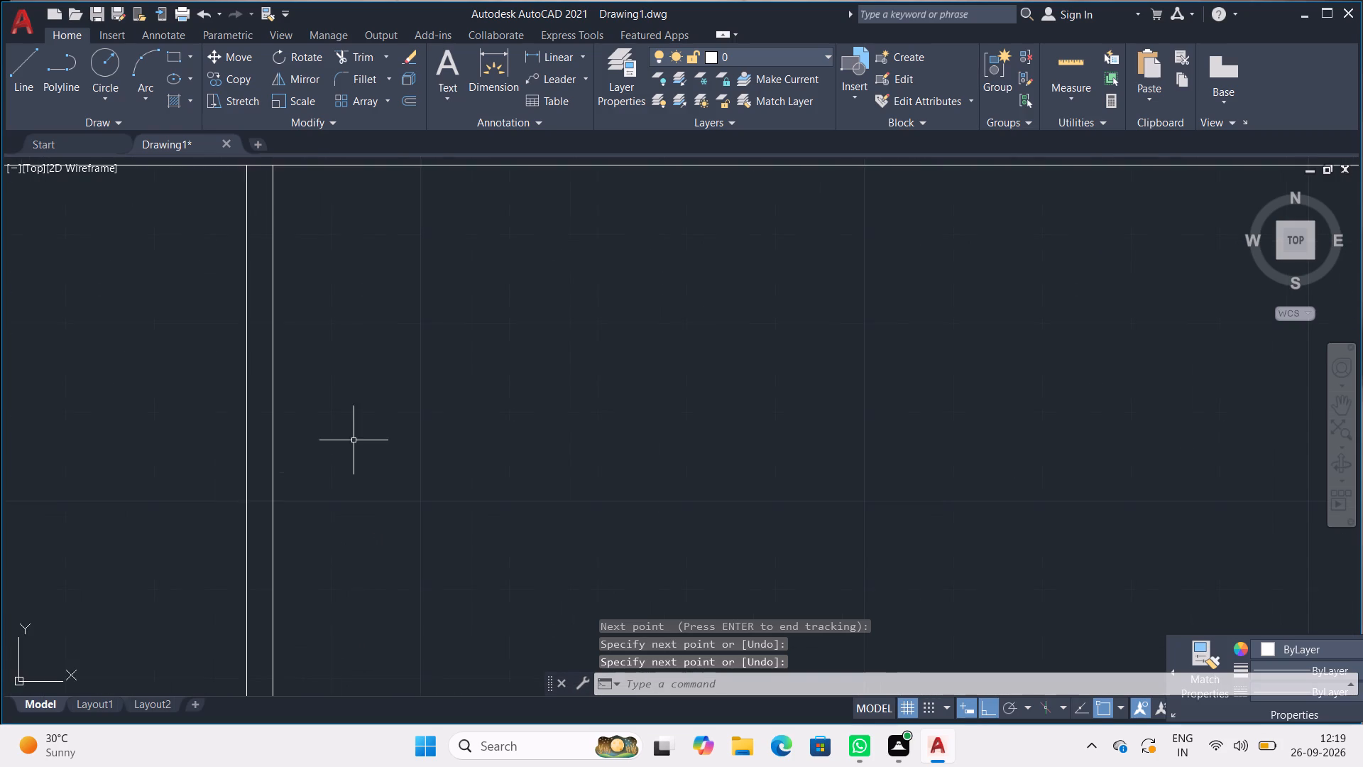
middle_click_drag(346, 469, 301, 600)
key("l")
key("Return")
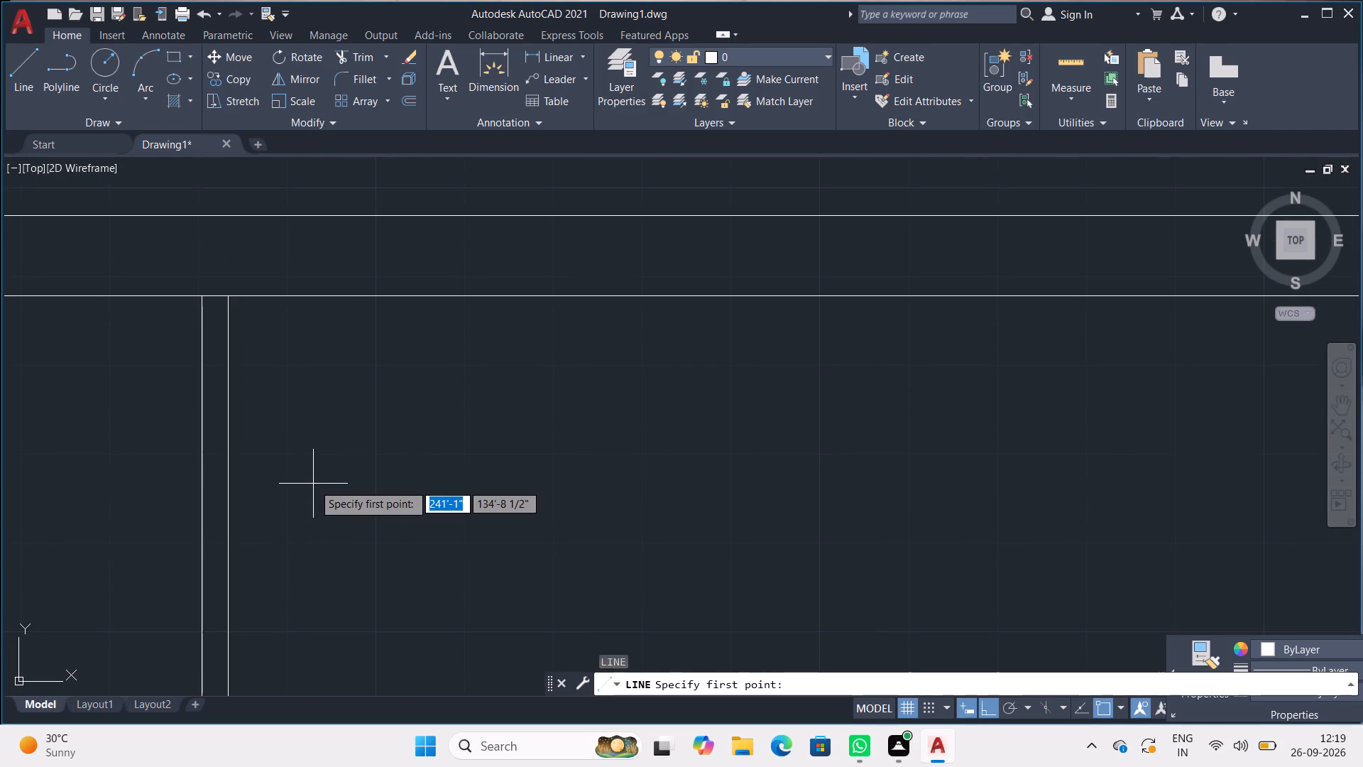
type("TK")
key("Return")
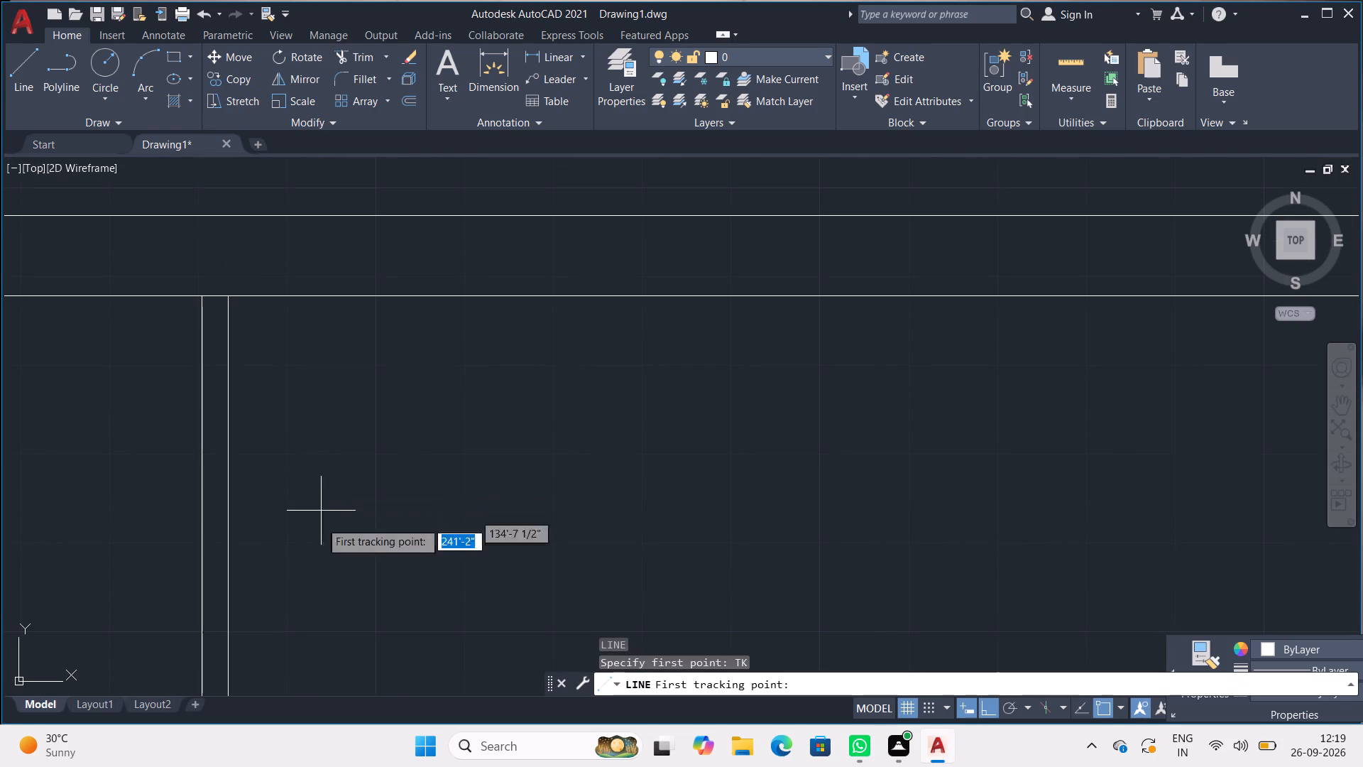
left_click(226, 294)
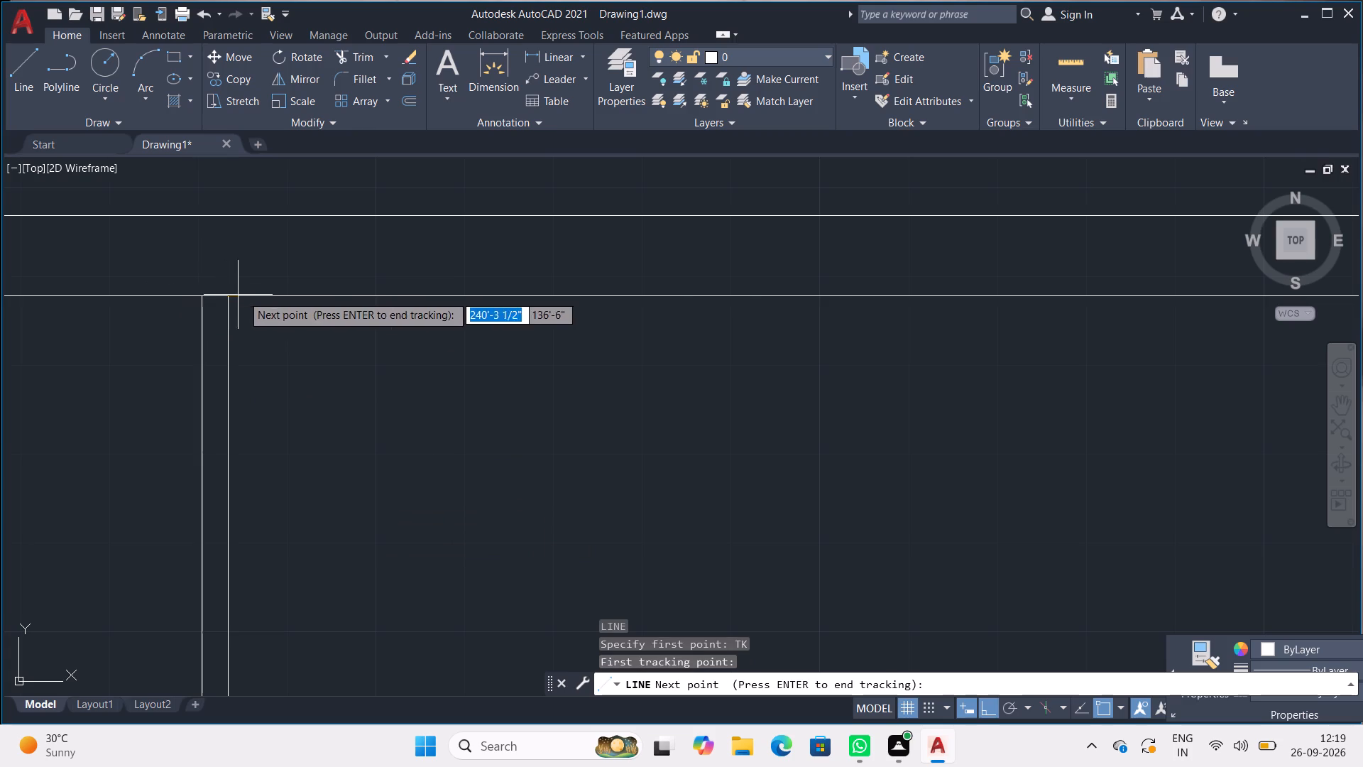
type("5'9")
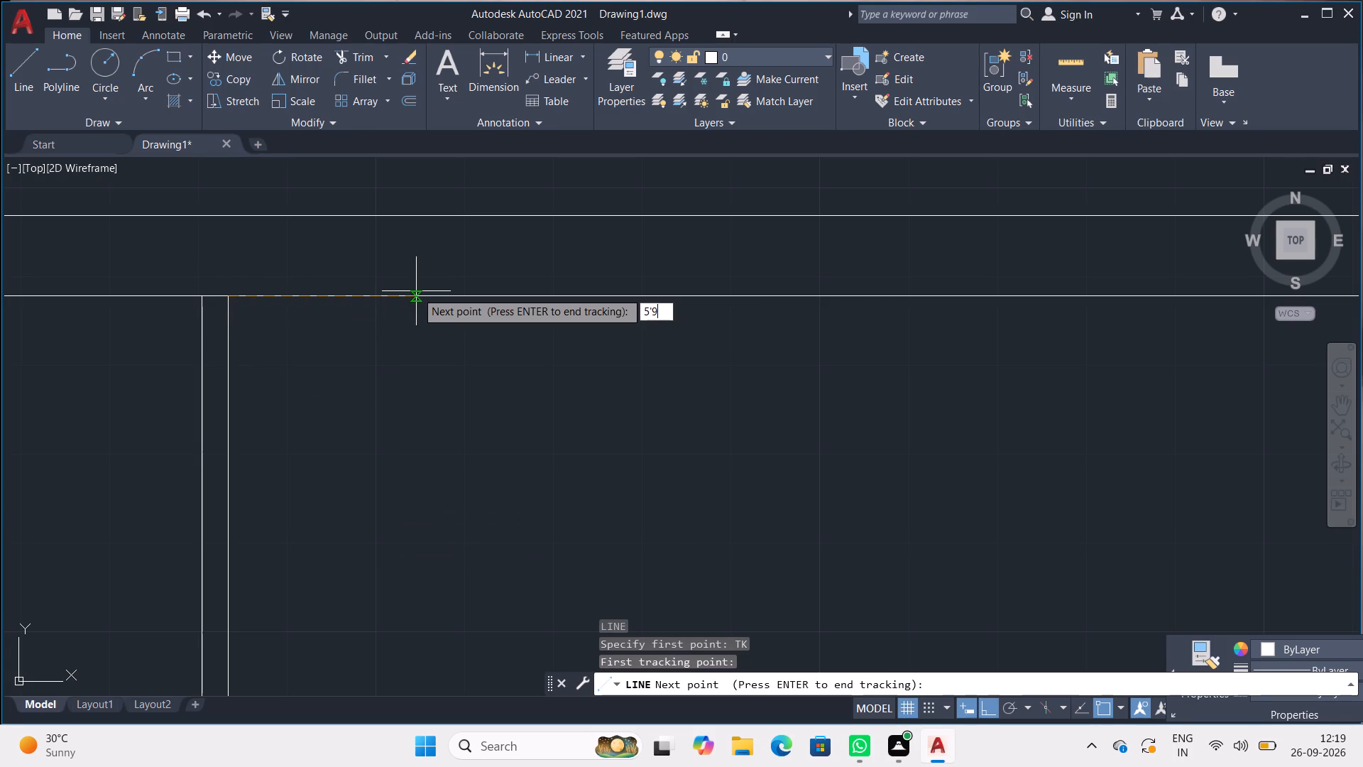
key("shift+quotedbl")
key("Return")
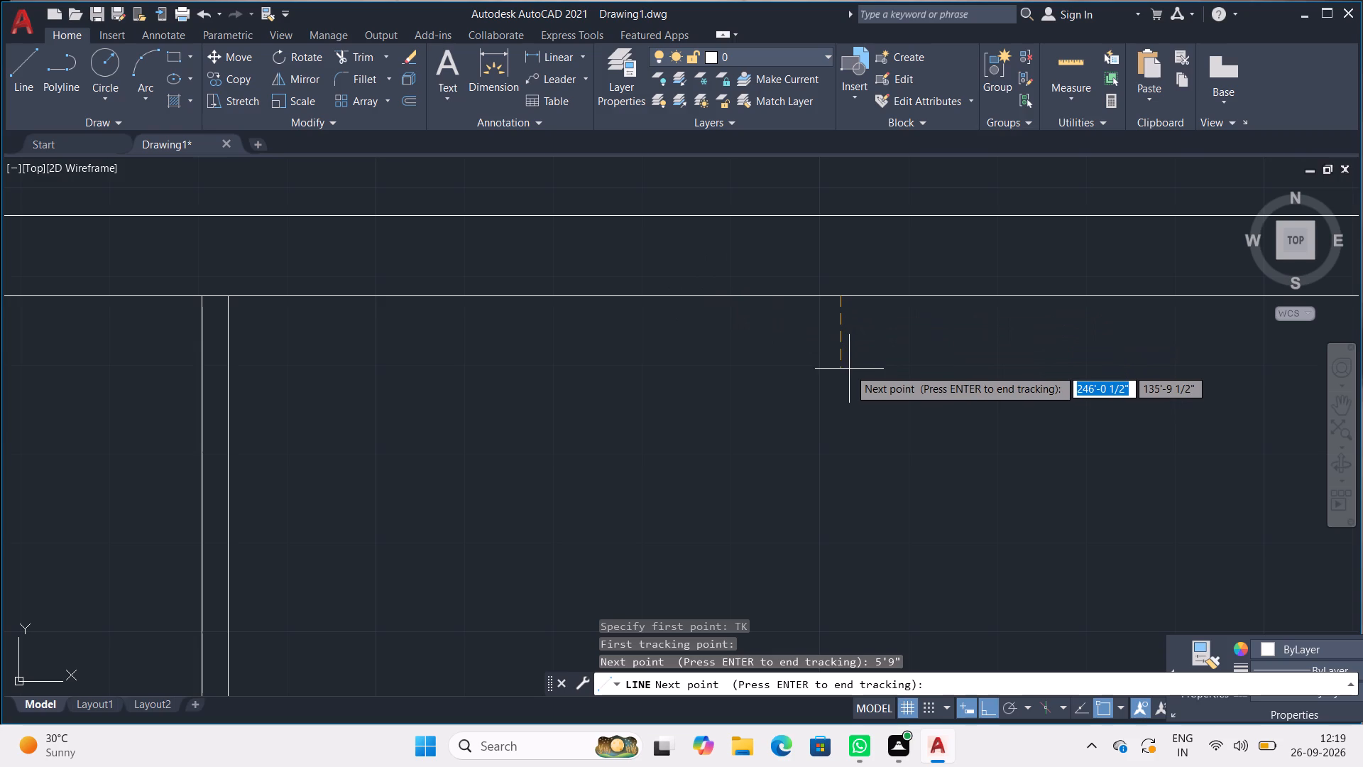
key("Return")
scroll(849, 369, "down", 3)
middle_click_drag(853, 382, 816, 239)
scroll(851, 352, "up", 3)
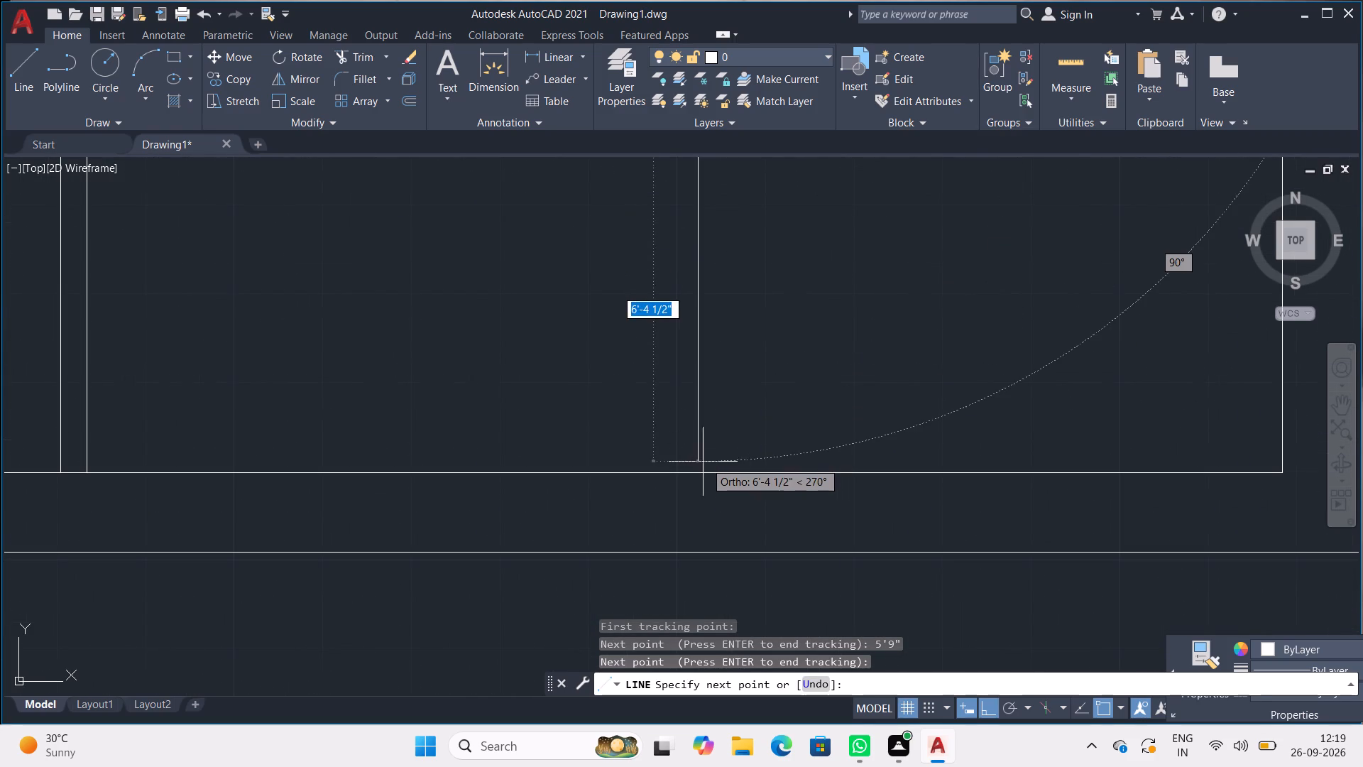
left_click(694, 474)
key("space")
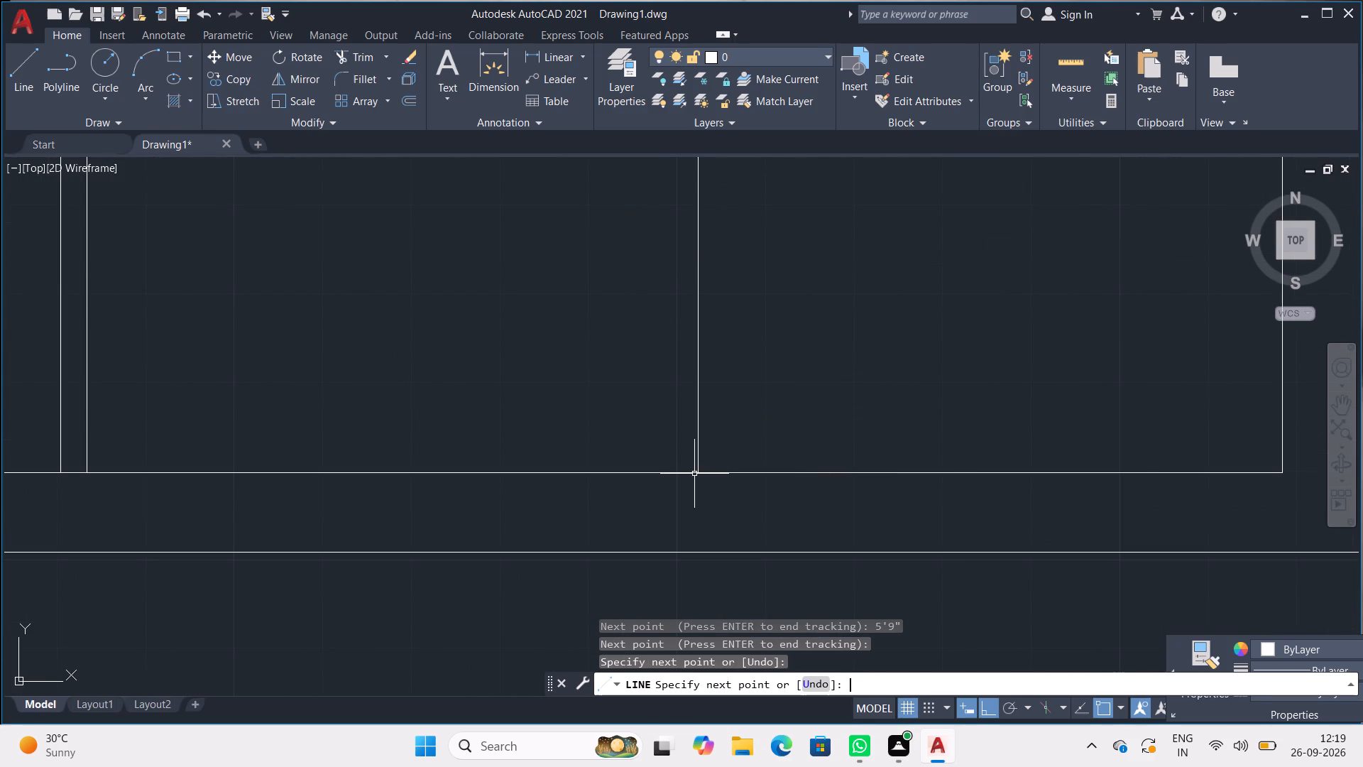
Draw a fourth vertical partition line 9" right of the third, from the inner bottom line to the inner top line, using tracking.
type("L")
key("Return")
type("TK")
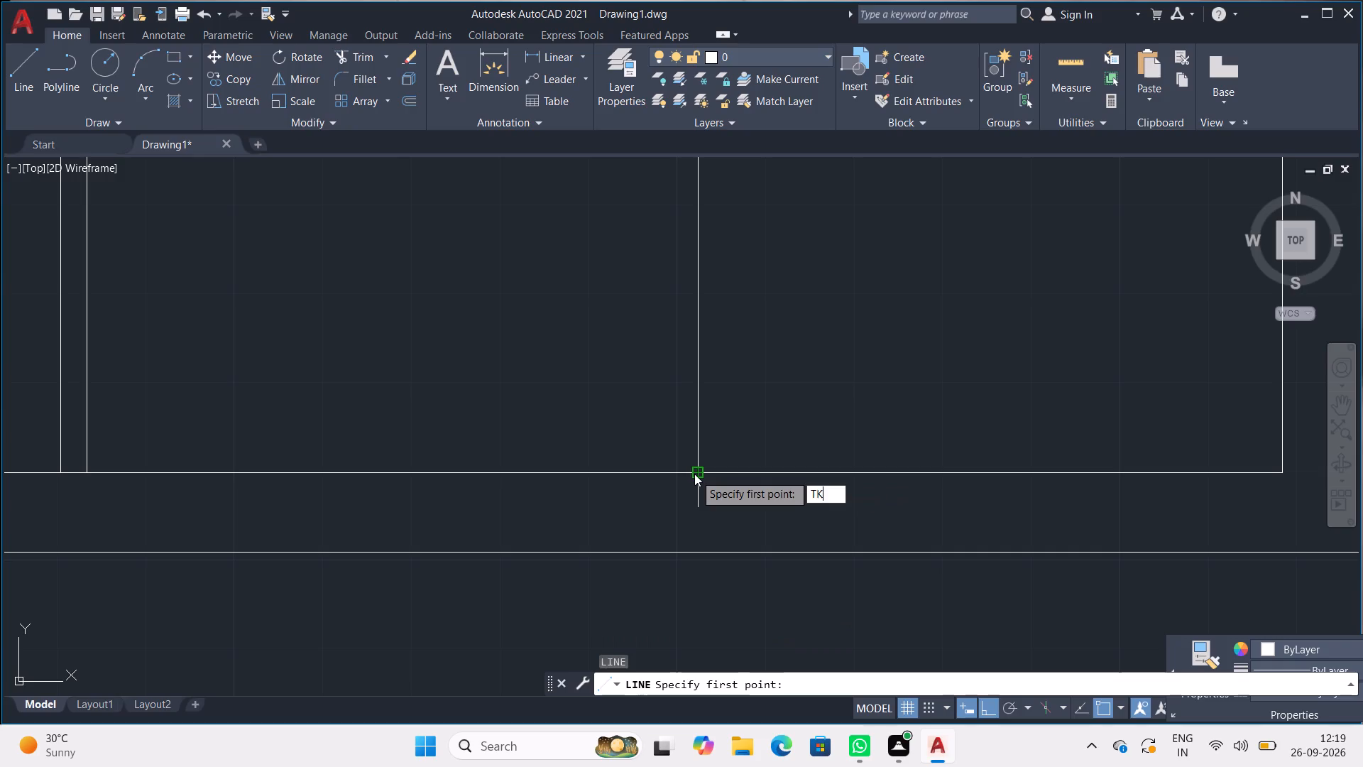
key("Return")
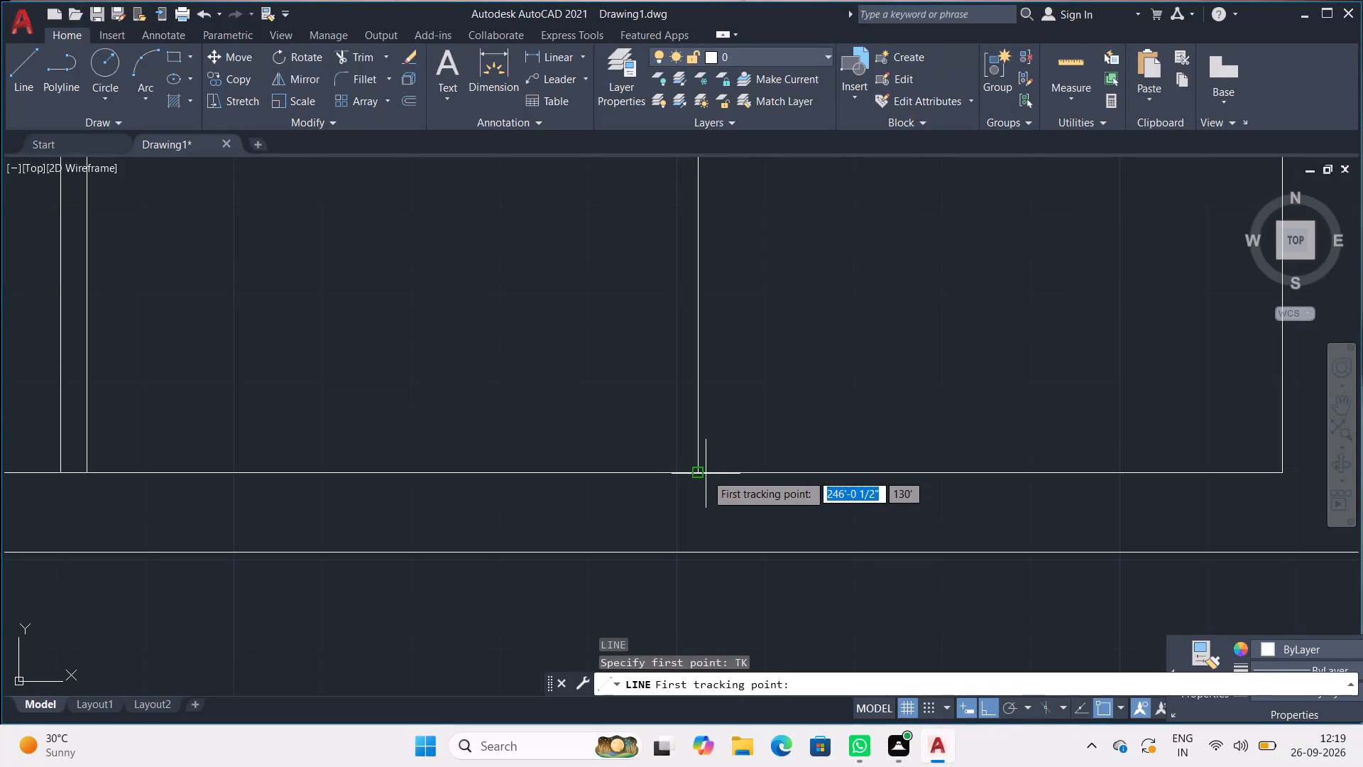
left_click(697, 472)
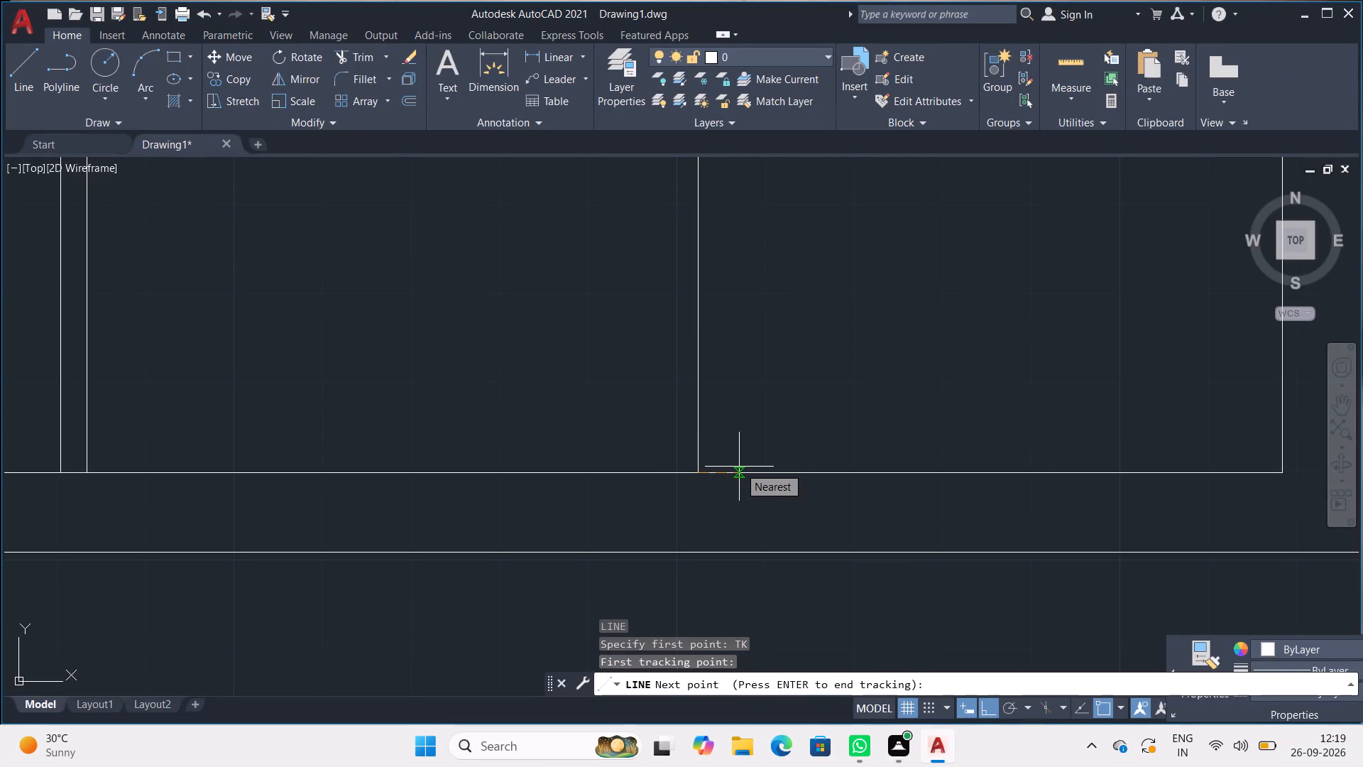
type("9\"")
key("Return")
key("Return")
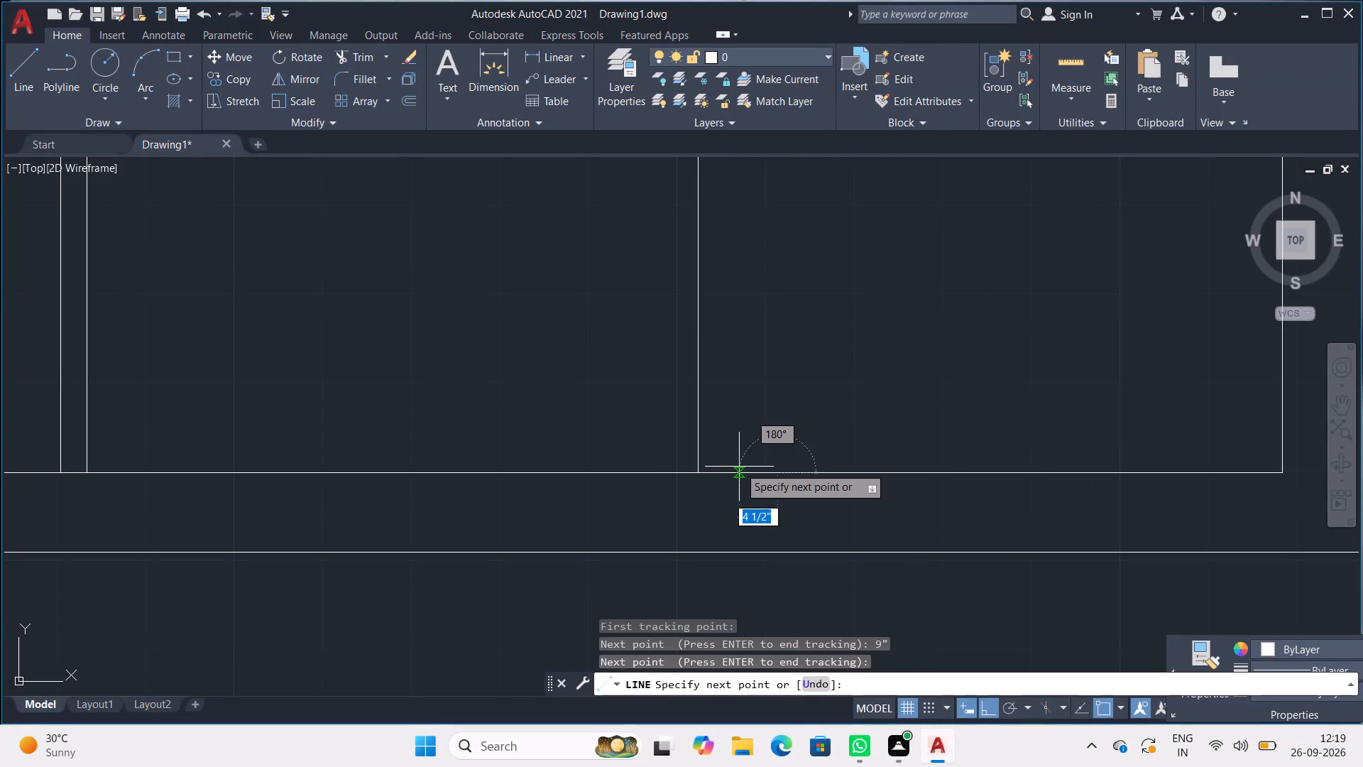
scroll(784, 363, "down", 2)
middle_click_drag(784, 369, 784, 373)
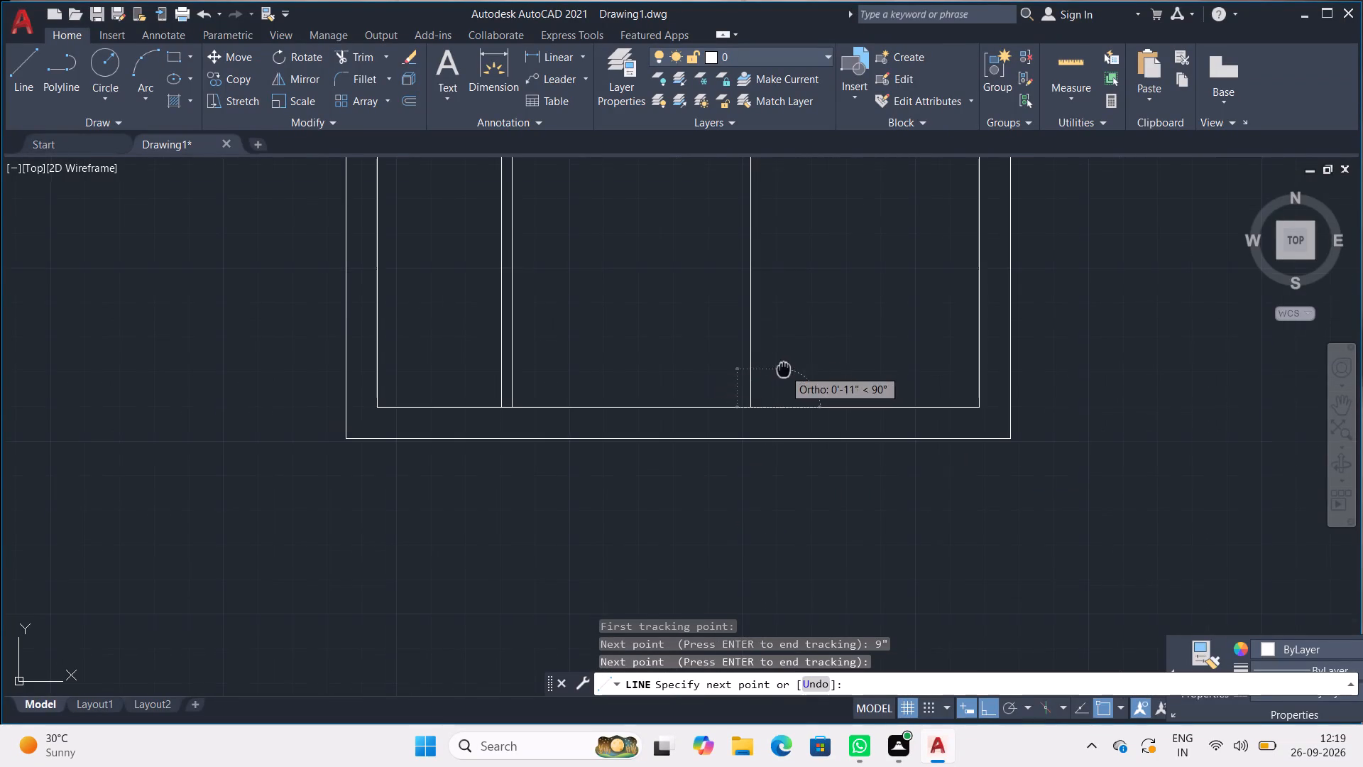
middle_click_drag(784, 373, 781, 633)
scroll(771, 465, "up", 2)
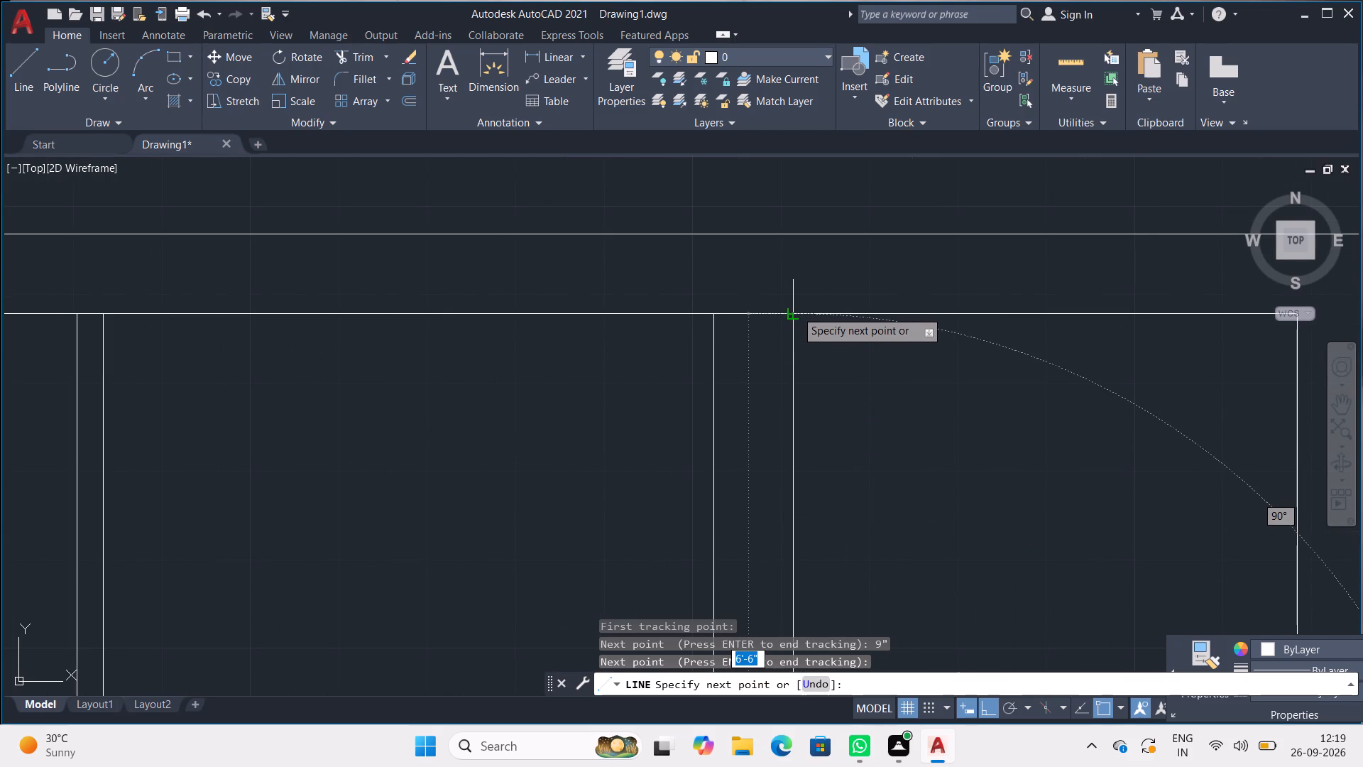
left_click(796, 310)
key("space")
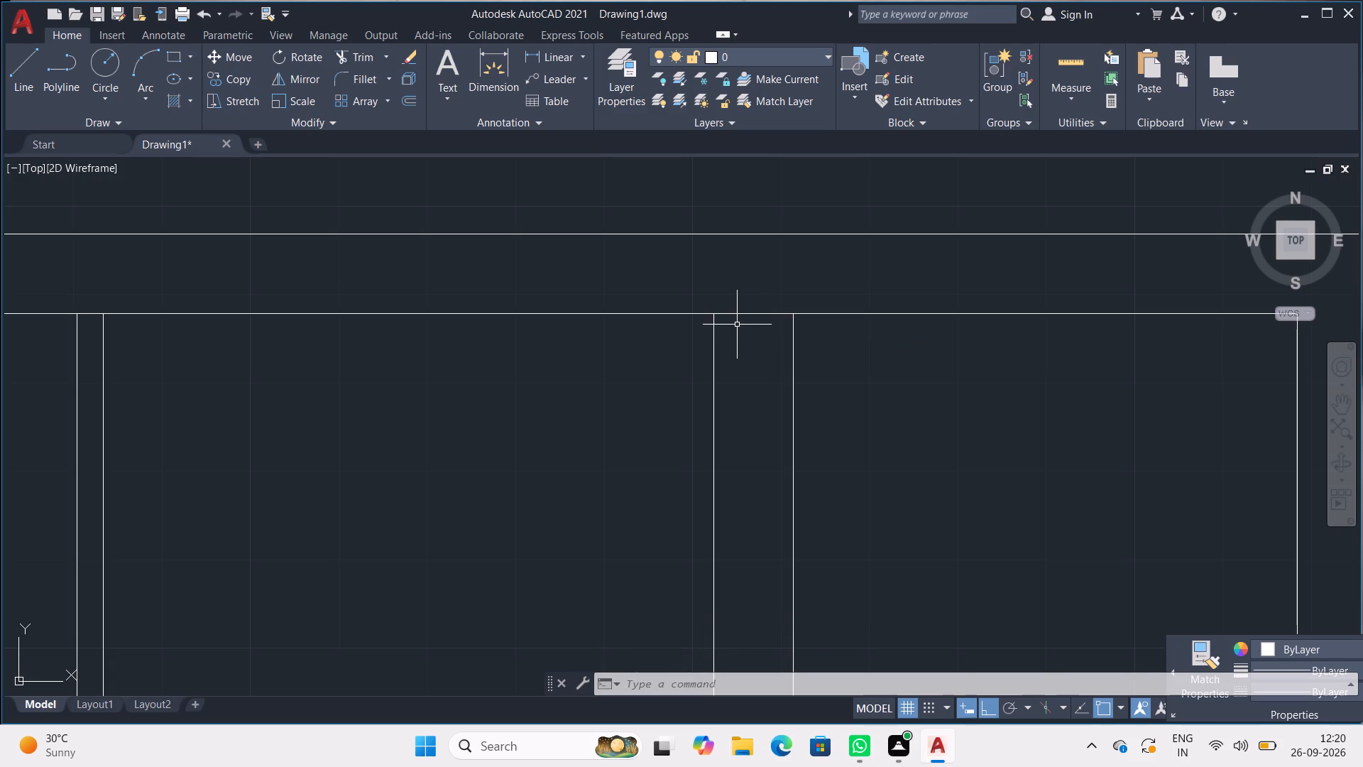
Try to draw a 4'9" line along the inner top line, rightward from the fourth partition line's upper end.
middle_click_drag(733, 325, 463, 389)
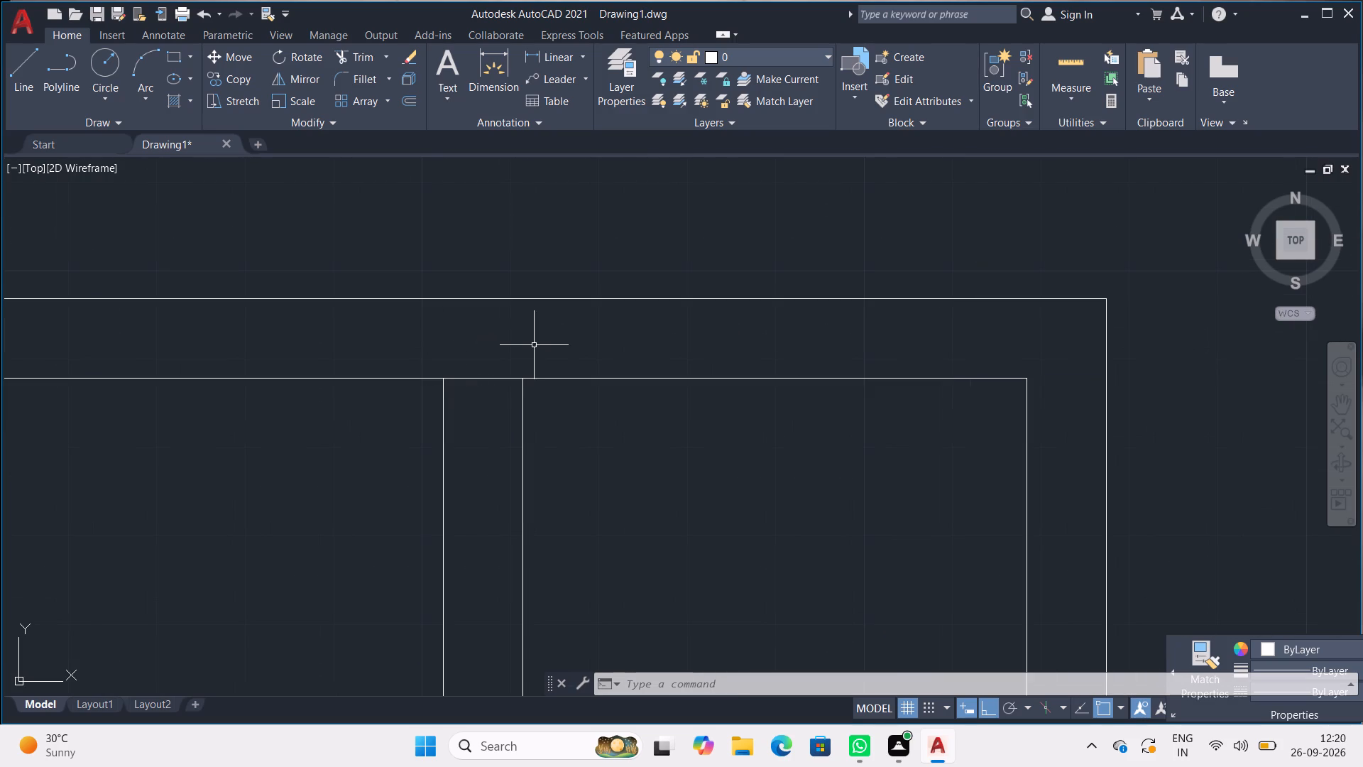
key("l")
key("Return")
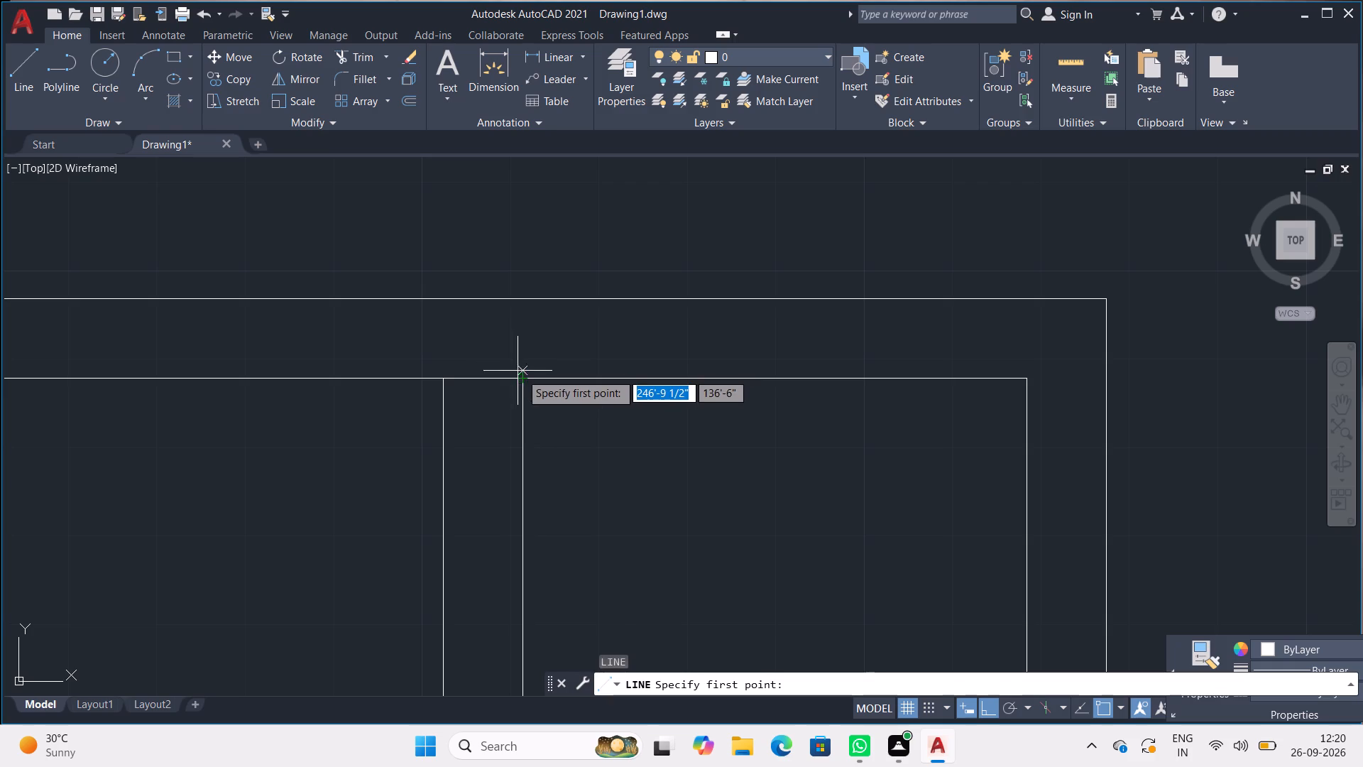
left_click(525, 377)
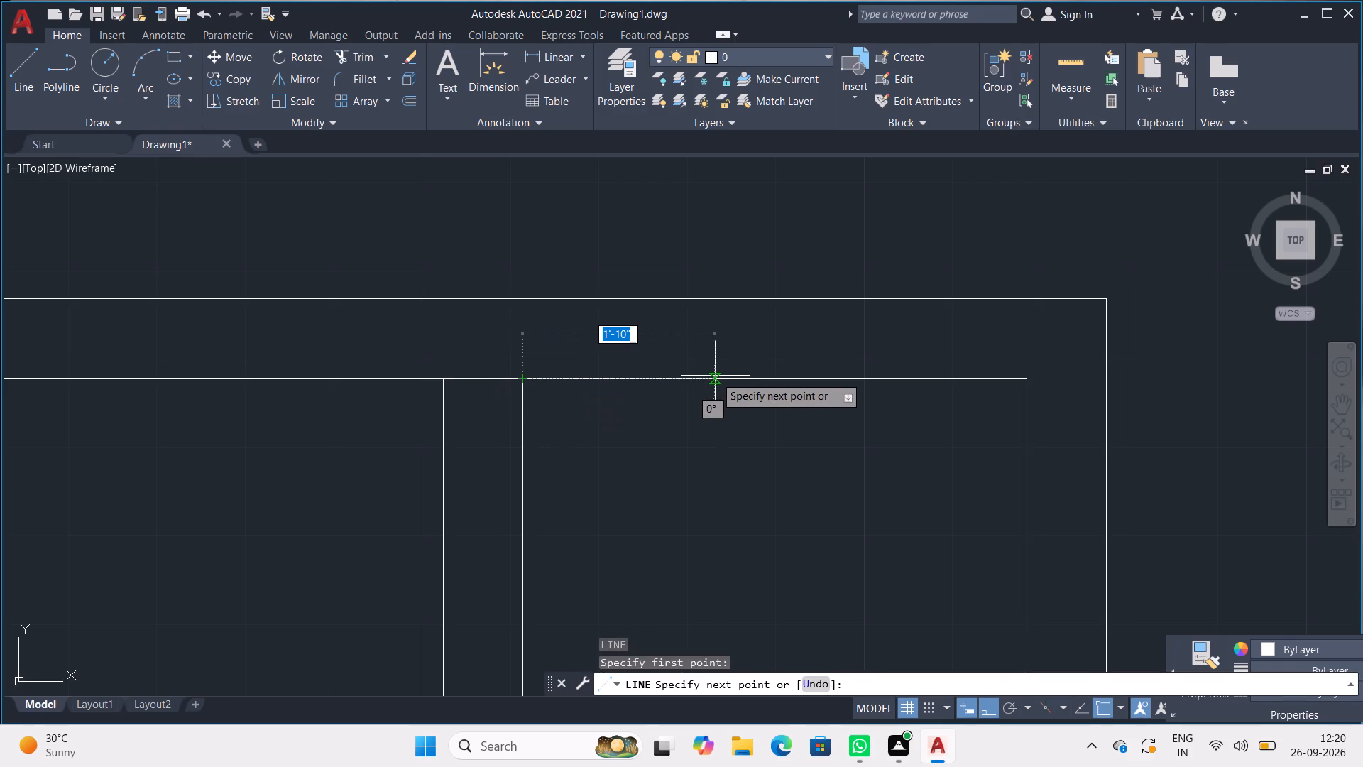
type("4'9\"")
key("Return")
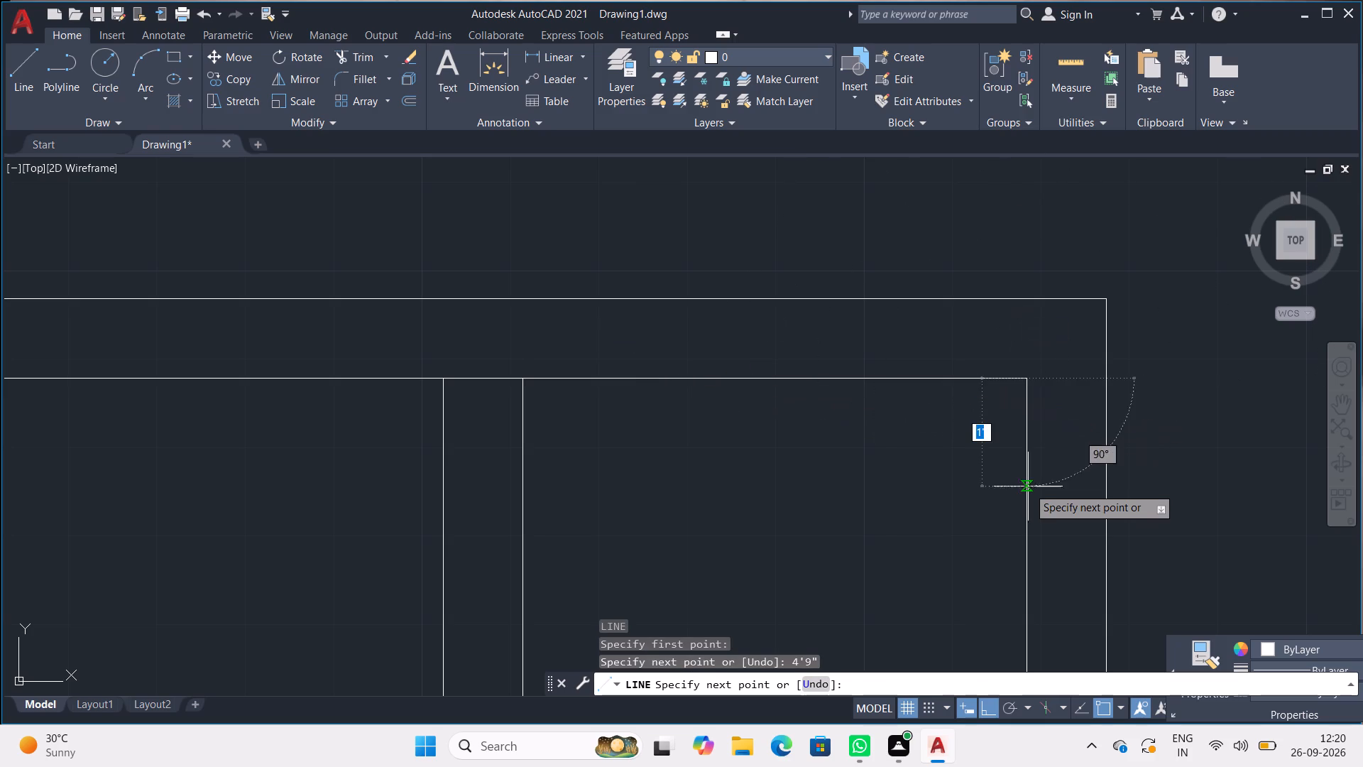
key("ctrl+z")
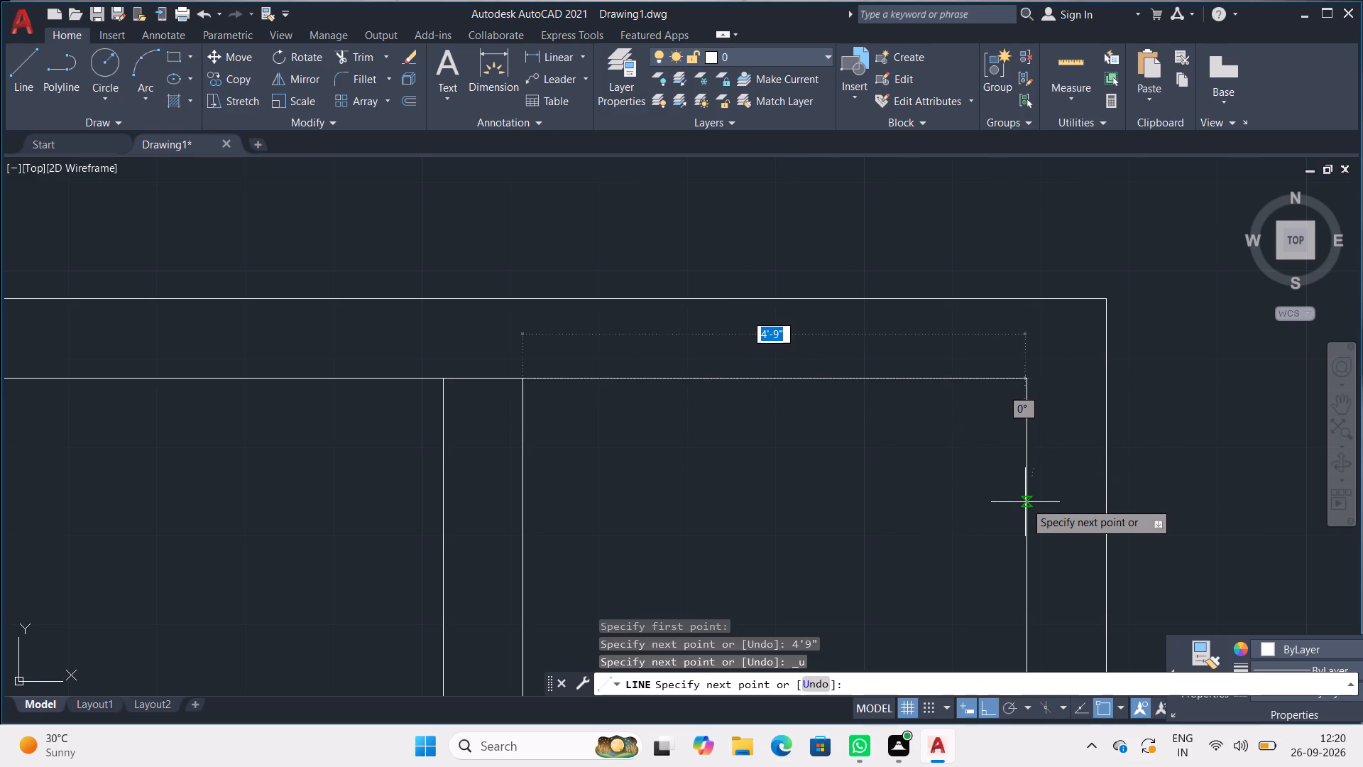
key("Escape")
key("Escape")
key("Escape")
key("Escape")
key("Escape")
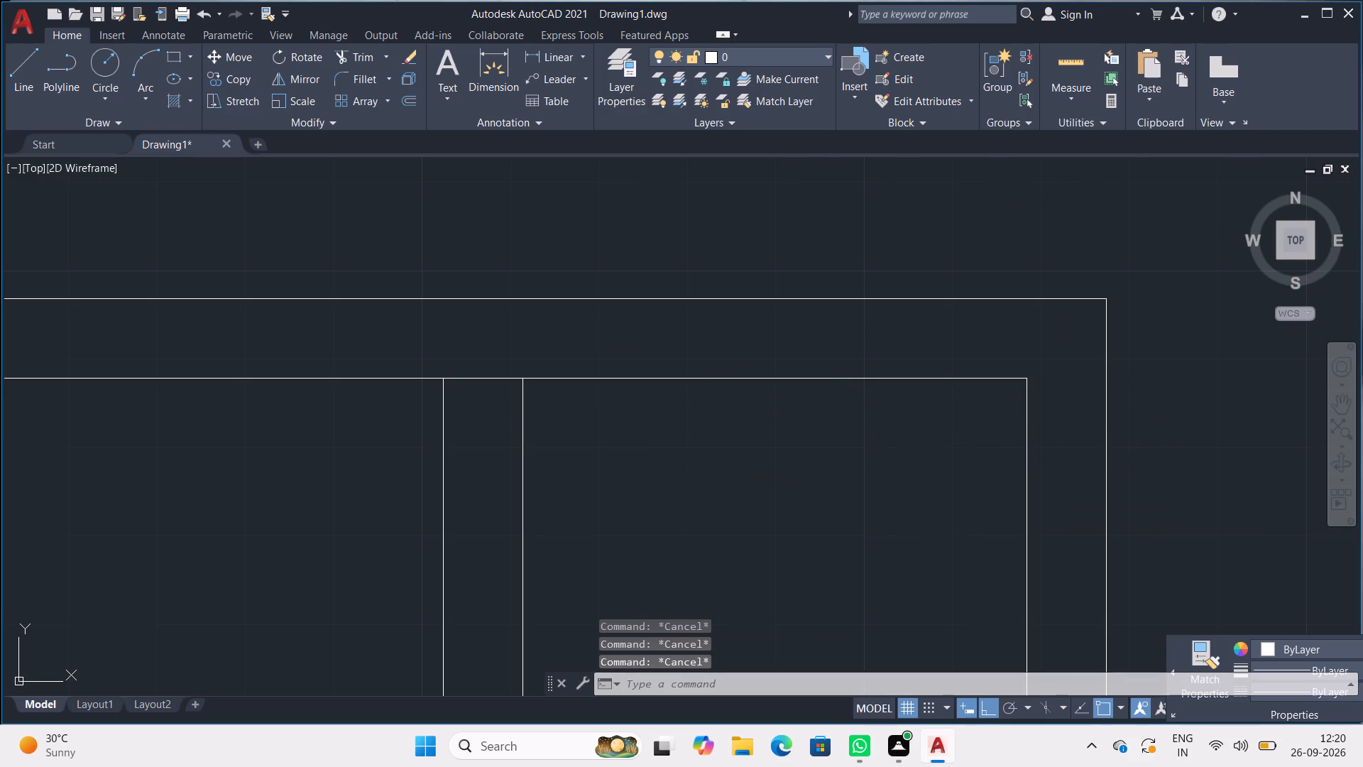
Draw a horizontal line from the midpoint of the outer left wall line across the tank, ending past the outer right wall line.
scroll(794, 447, "down", 3)
middle_click_drag(638, 457, 697, 369)
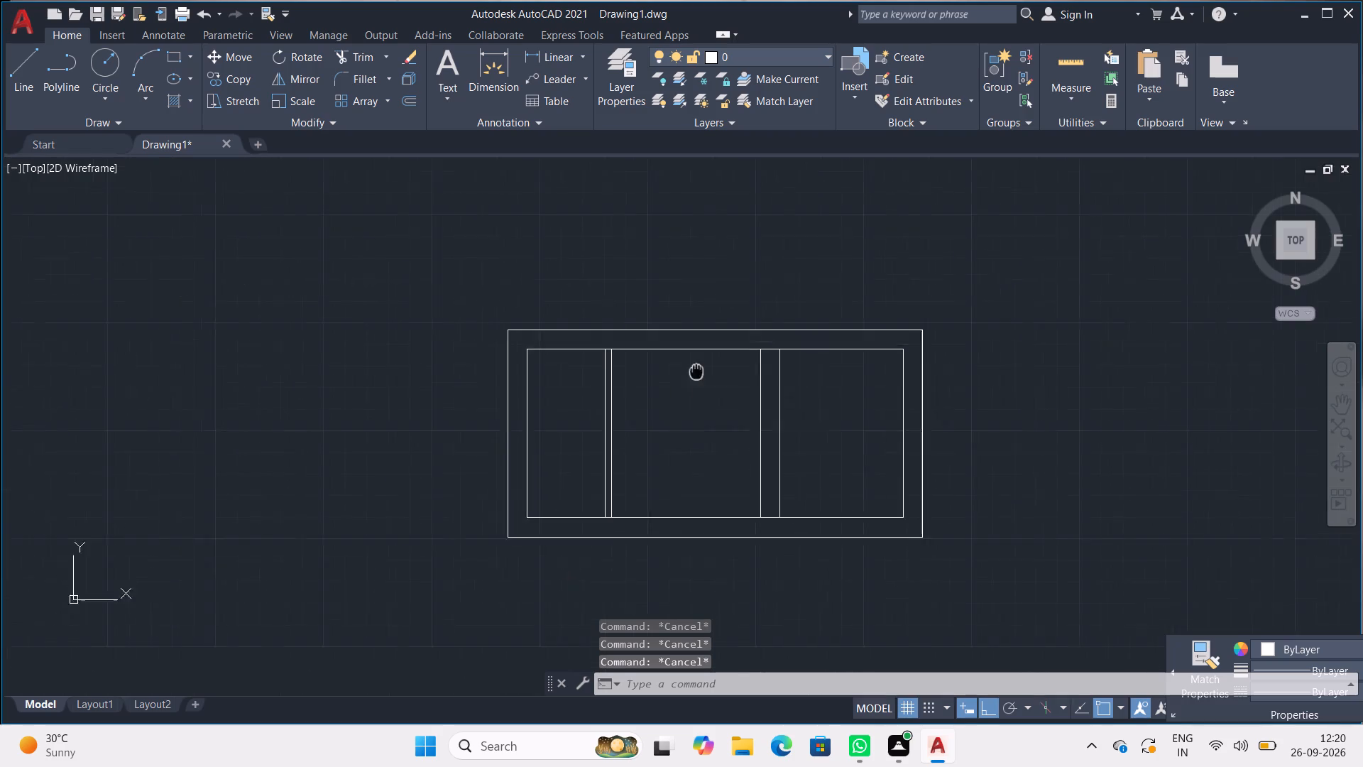
middle_click_drag(697, 369, 711, 346)
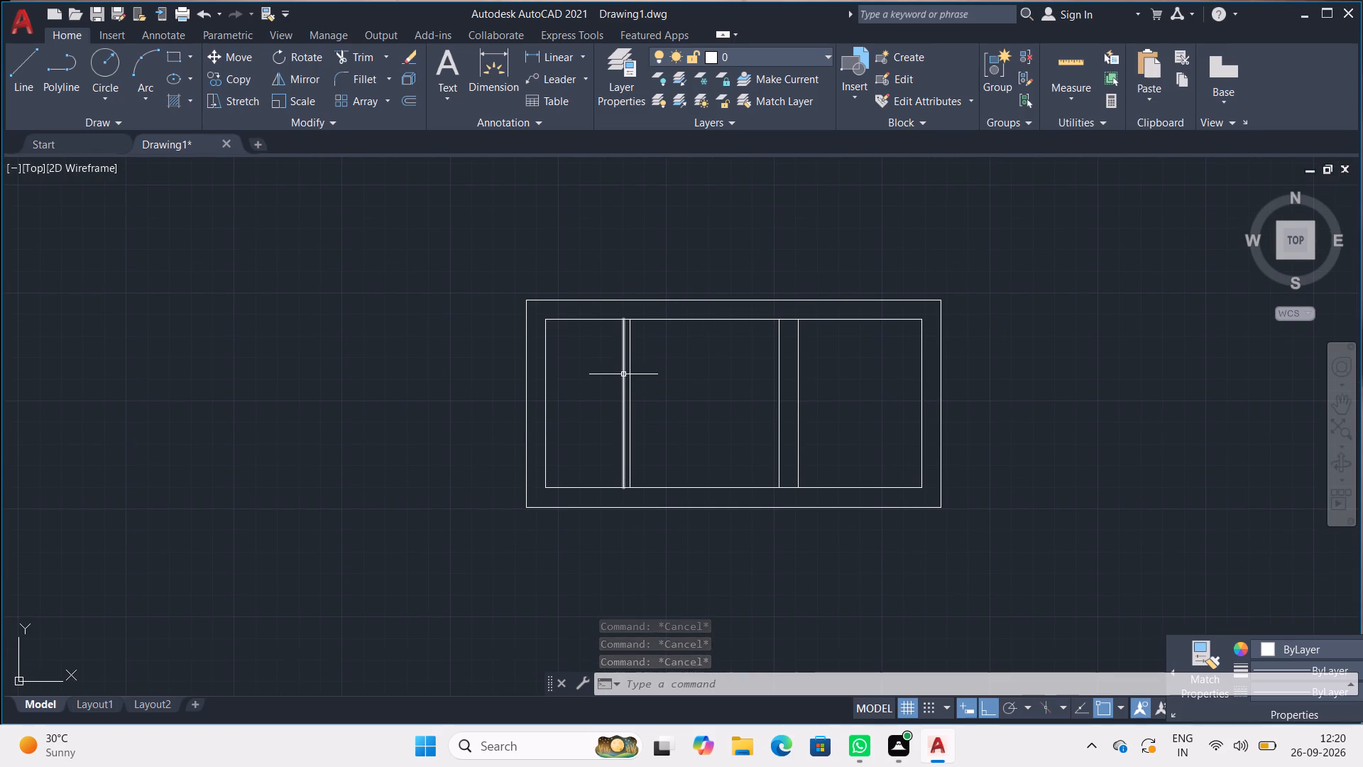
key("l")
key("Return")
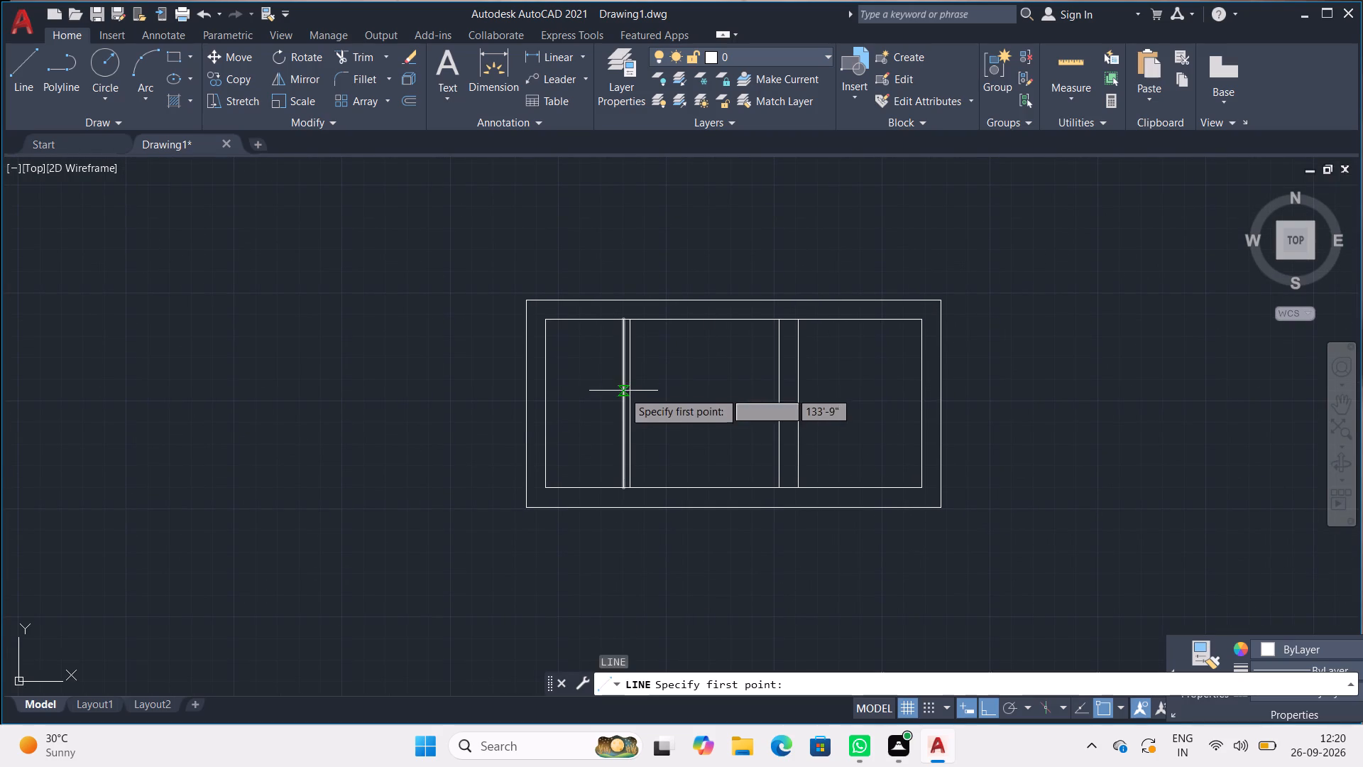
left_click(525, 404)
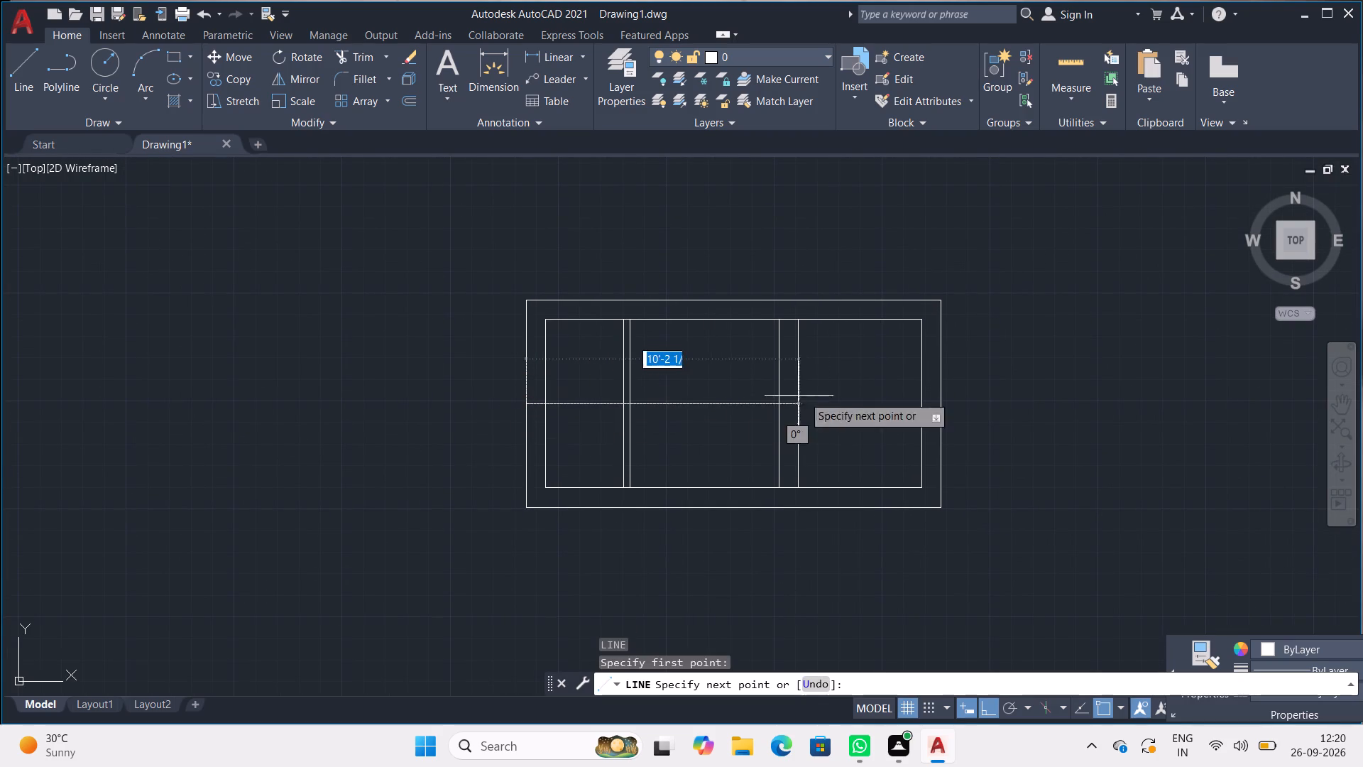
left_click(996, 396)
key("space")
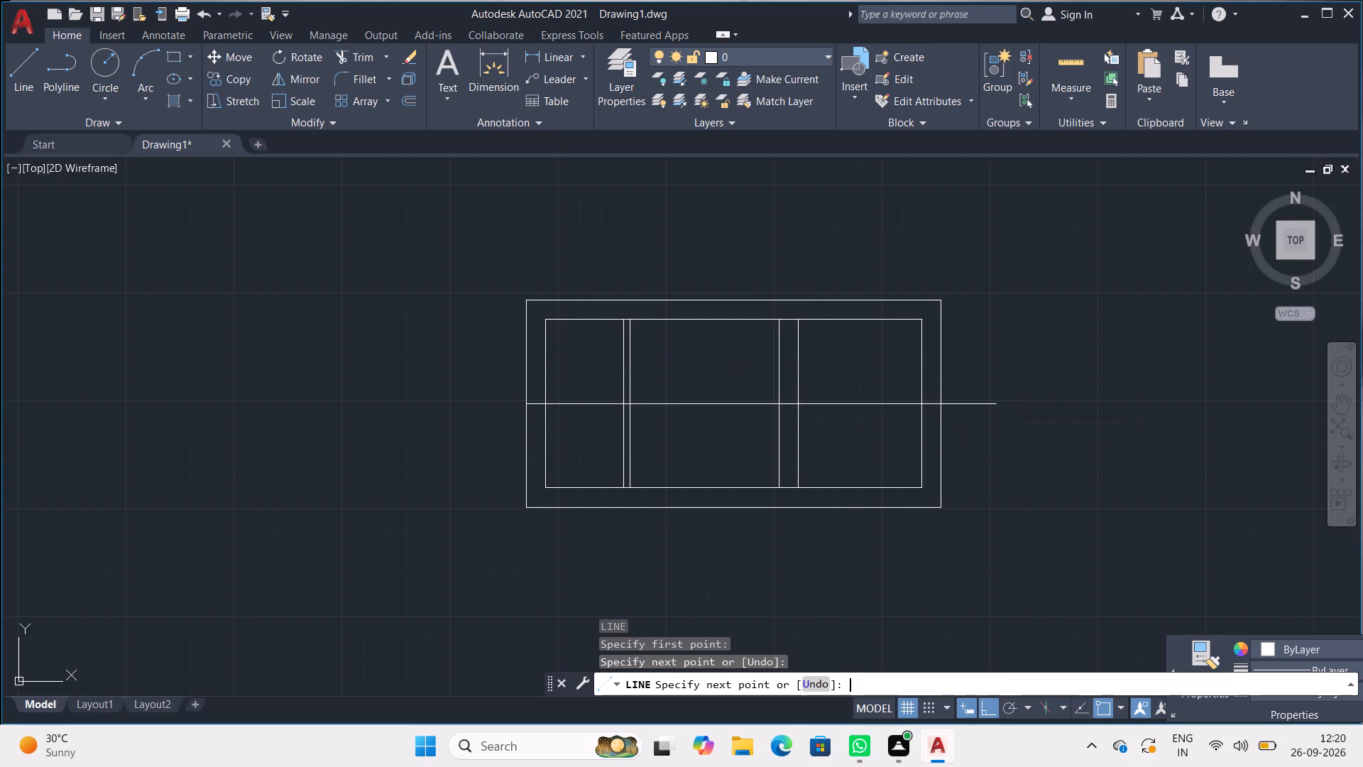
Draw a 1' line down from the inner top line, starting 9" right of the second partition line's upper end, using tracking.
scroll(838, 425, "up", 1)
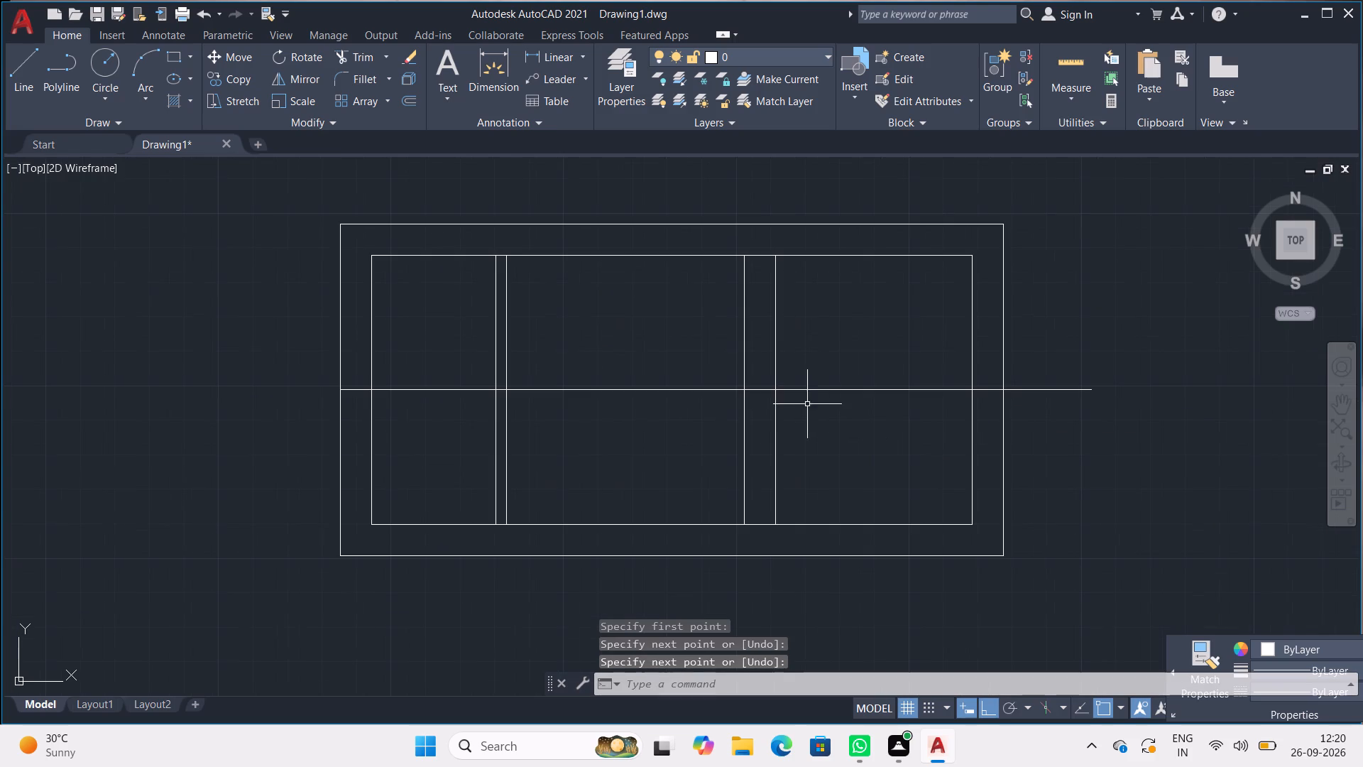
middle_click_drag(660, 398, 713, 467)
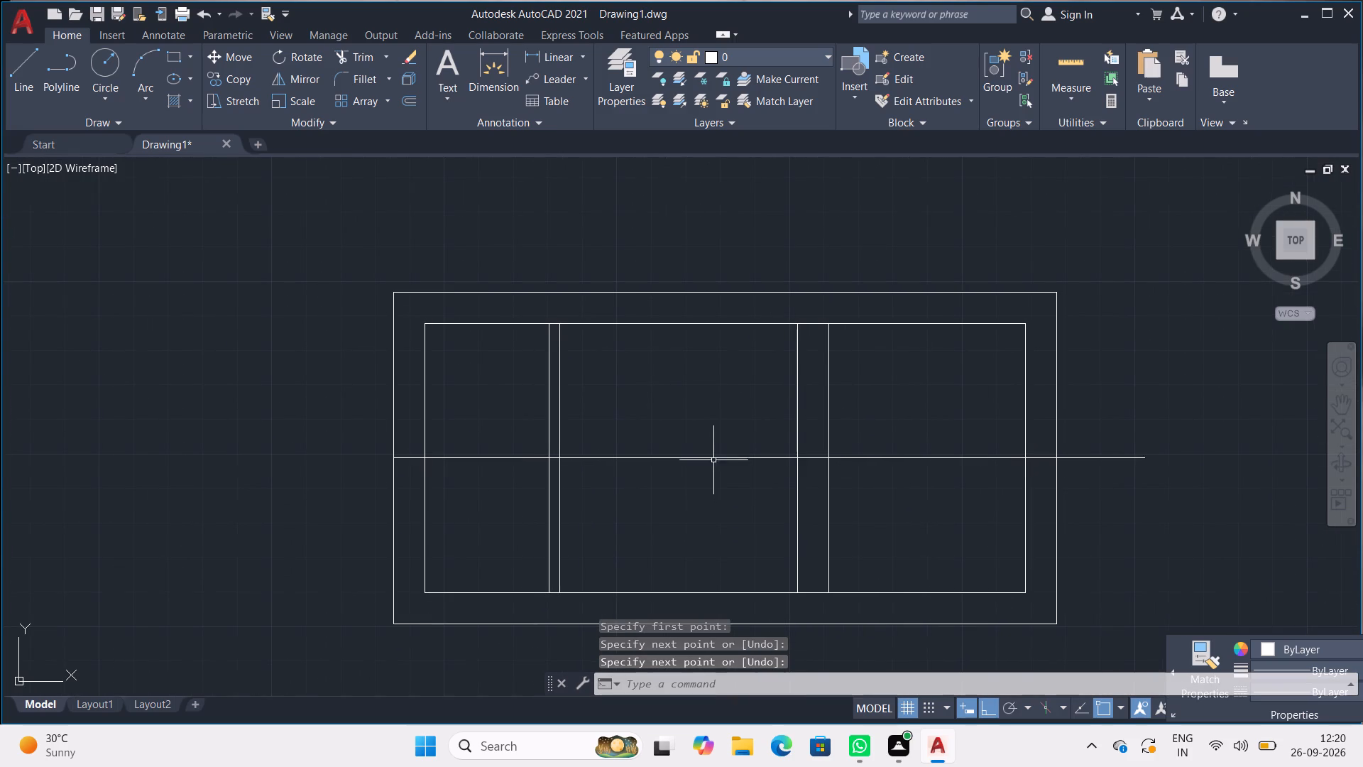
middle_click_drag(703, 398, 684, 504)
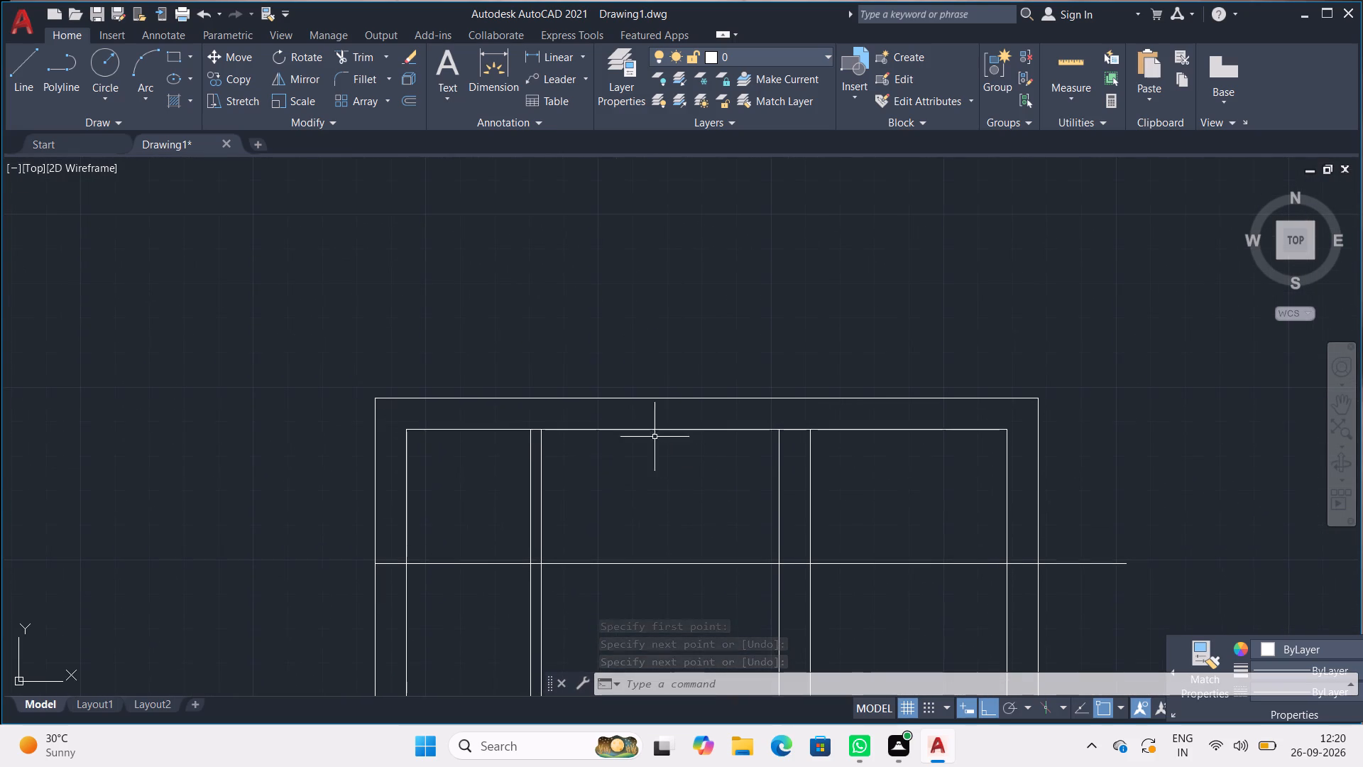
scroll(553, 424, "up", 2)
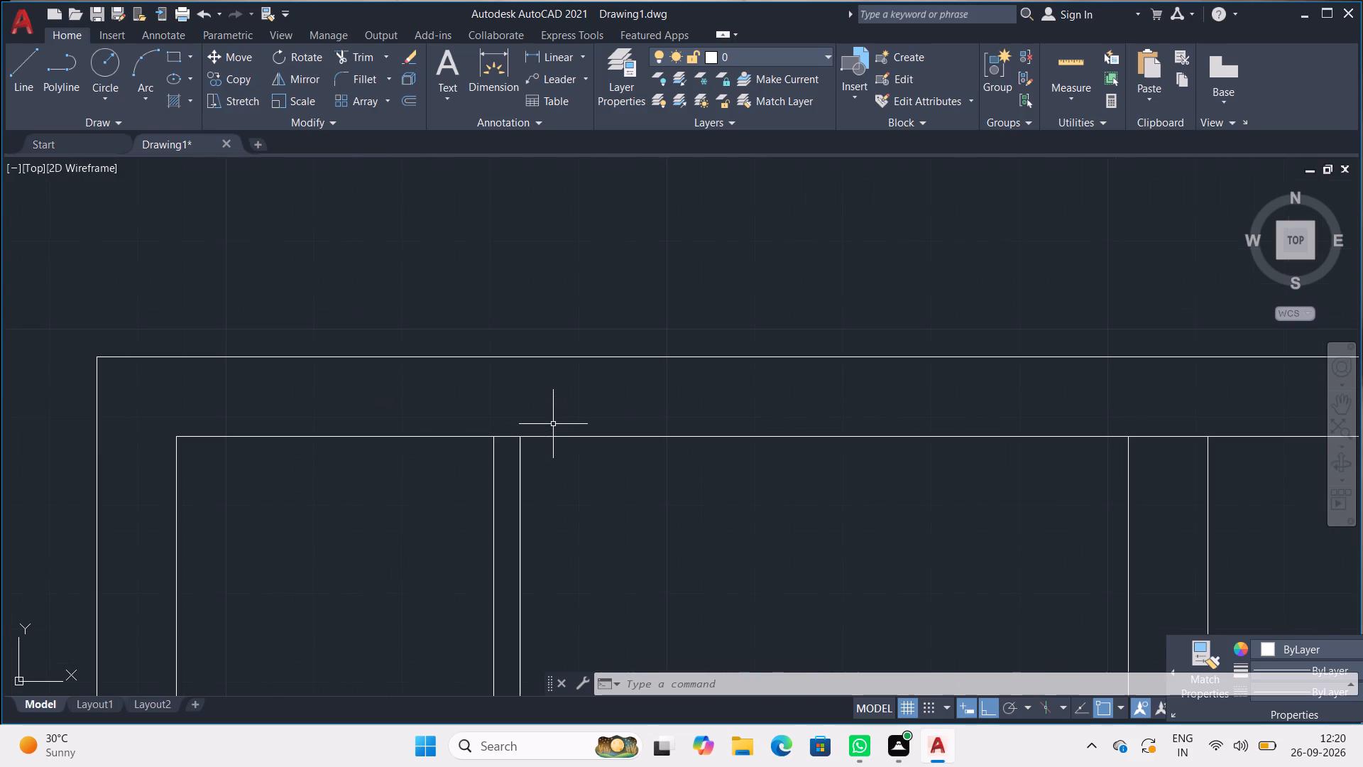
scroll(550, 440, "up", 1)
key("l")
key("Return")
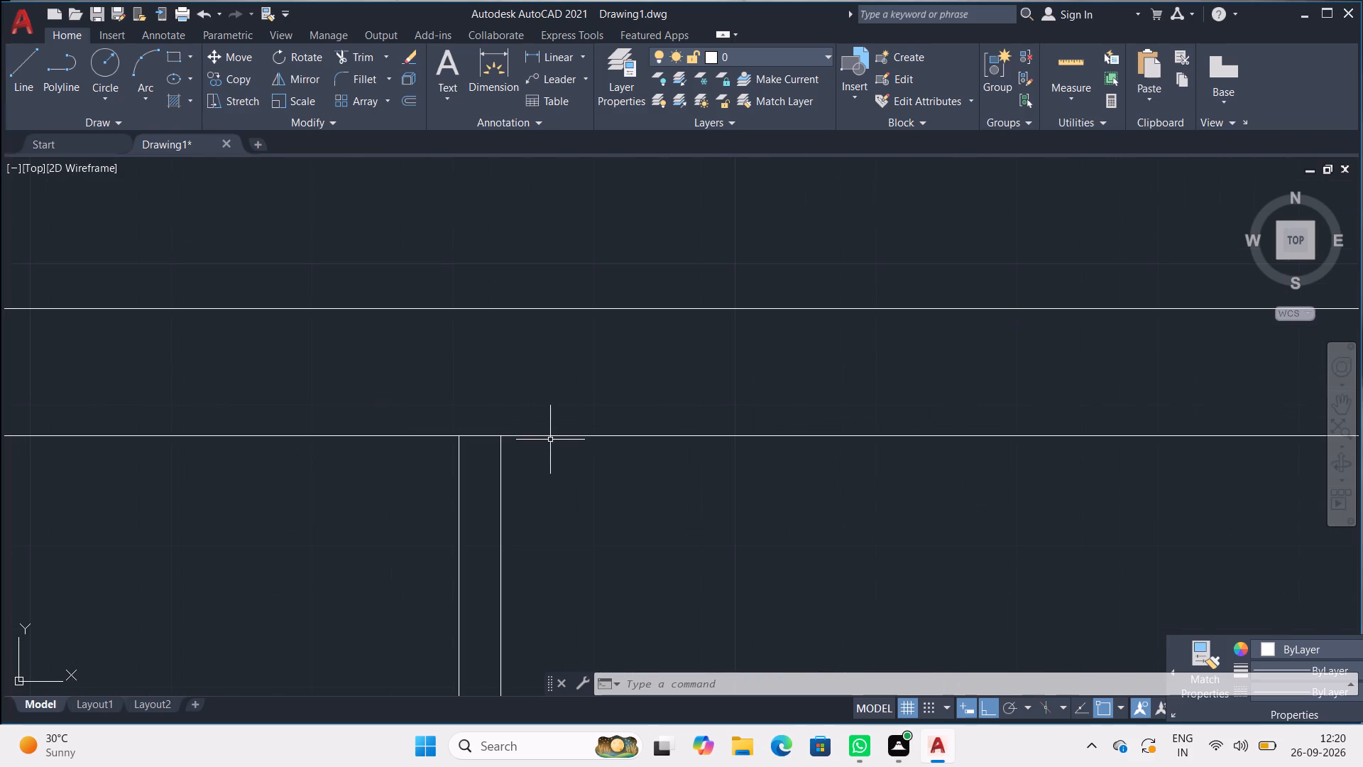
type("TK")
key("Return")
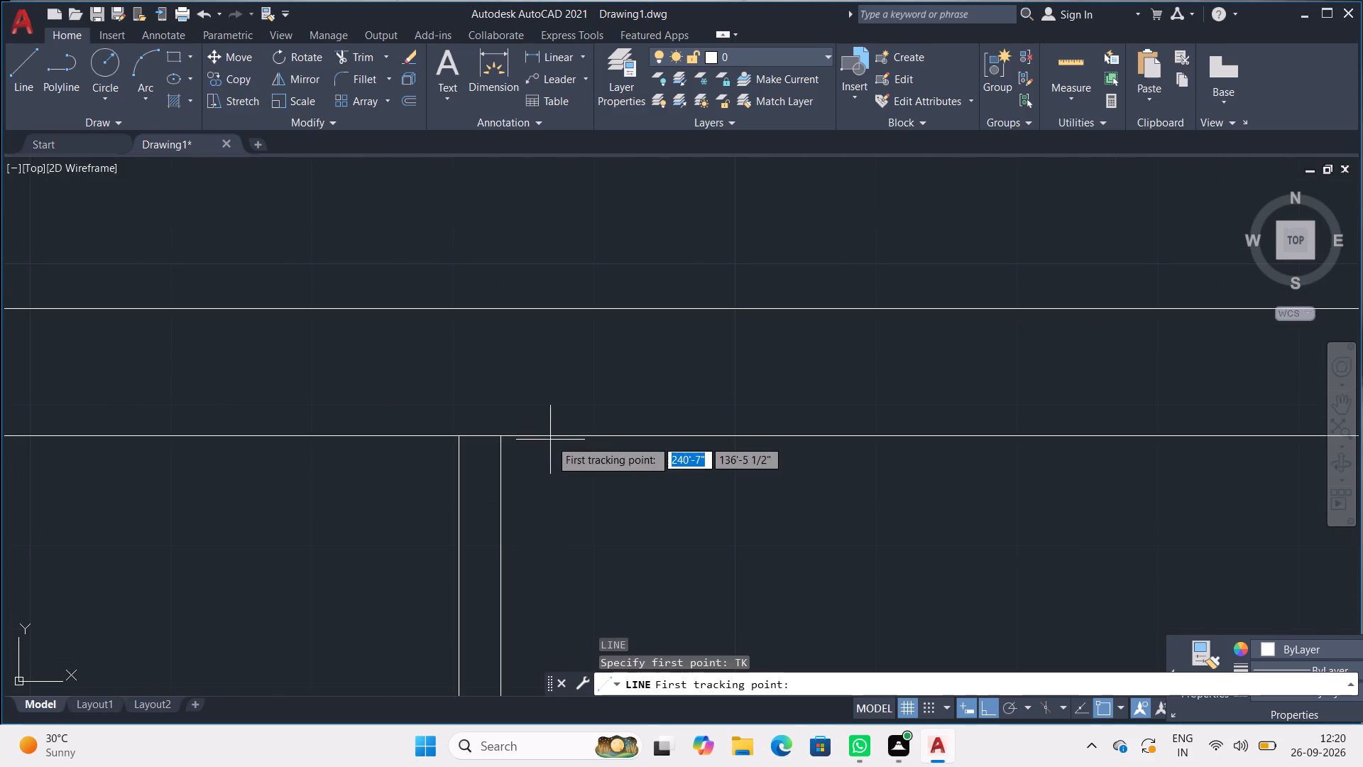
left_click(502, 438)
type("9\"")
key("Return")
key("Return")
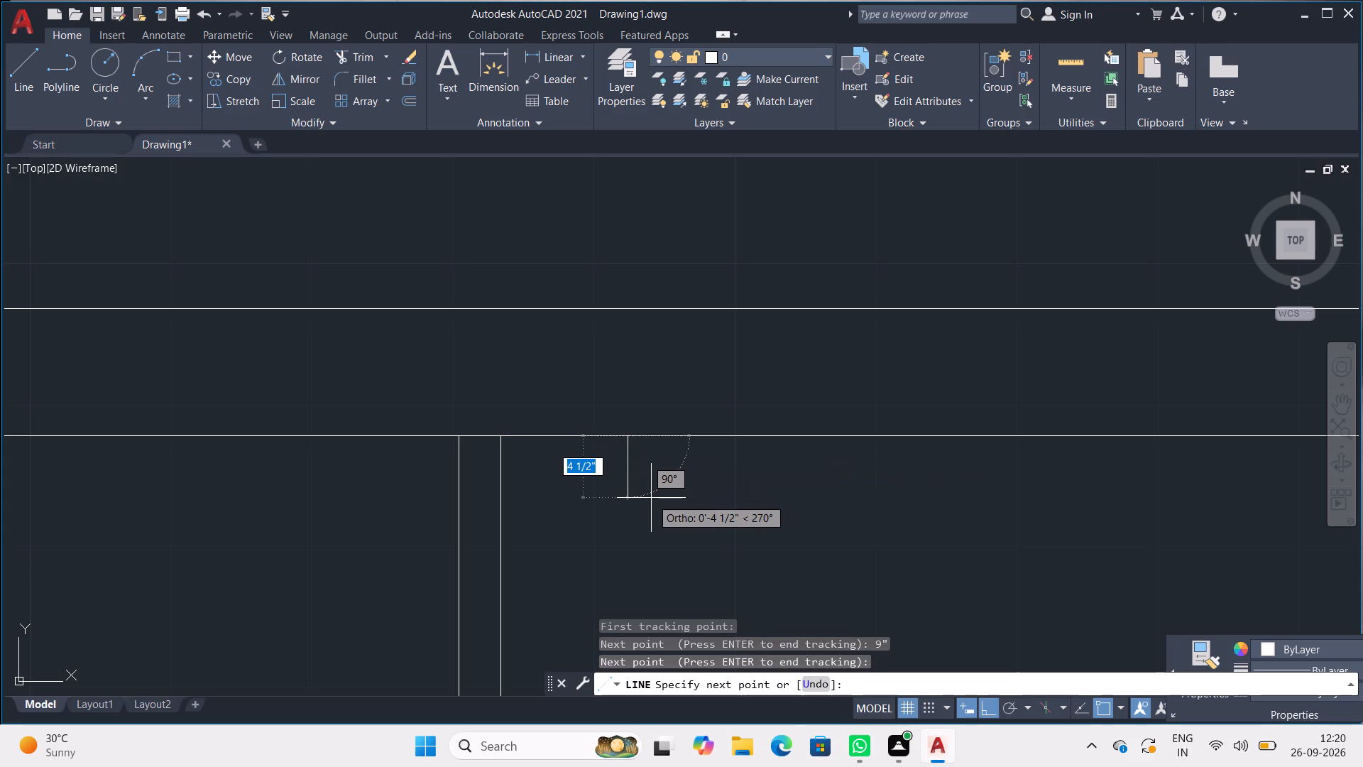
key("1")
key("apostrophe")
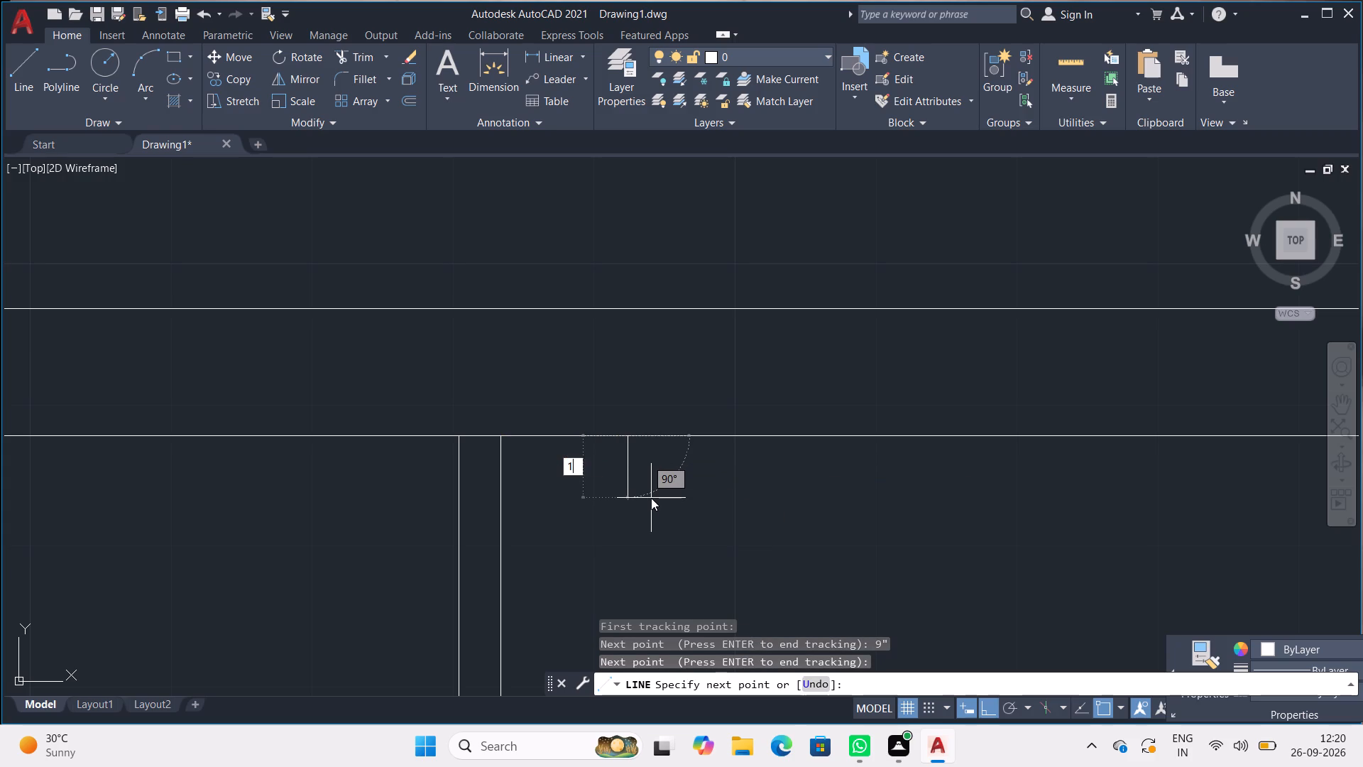
key("Return")
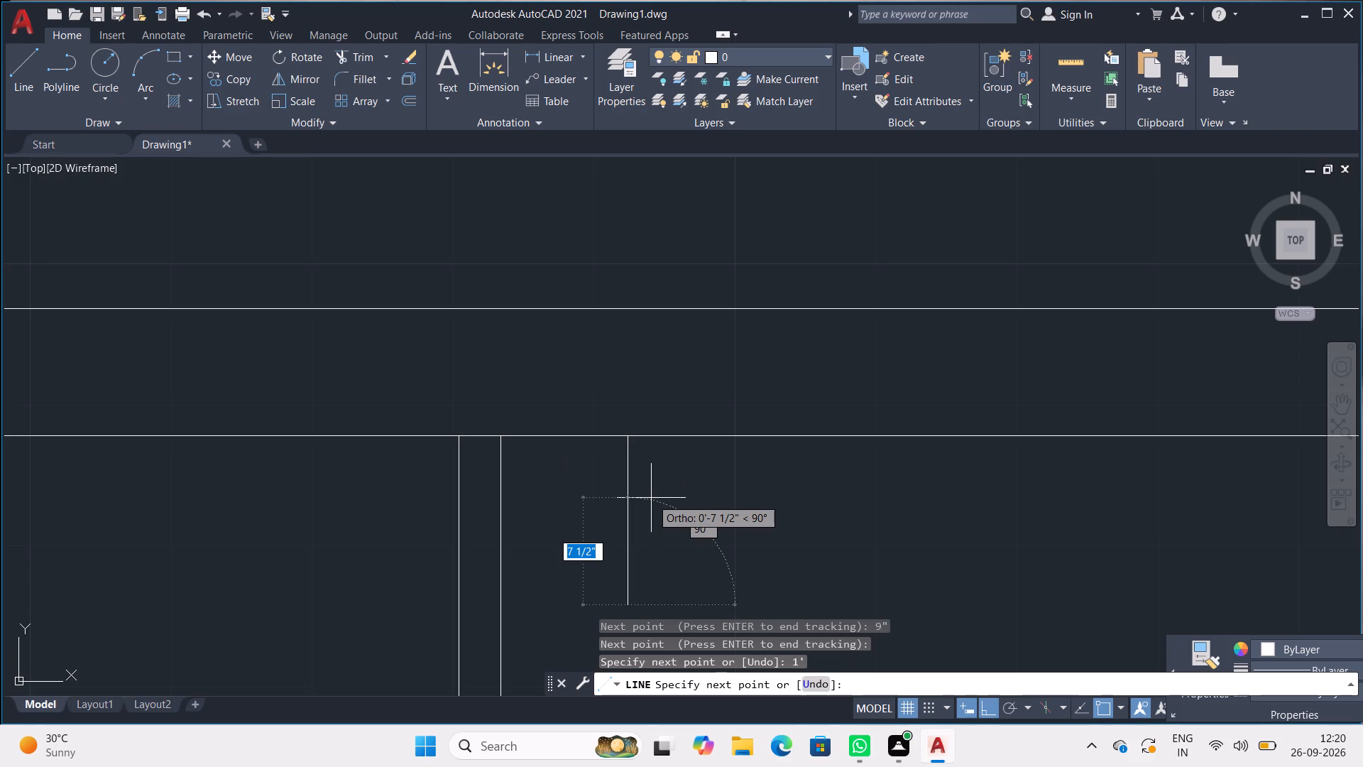
Continue horizontally from the 1' line's lower end to the third partition line and finish the line.
scroll(761, 562, "down", 3)
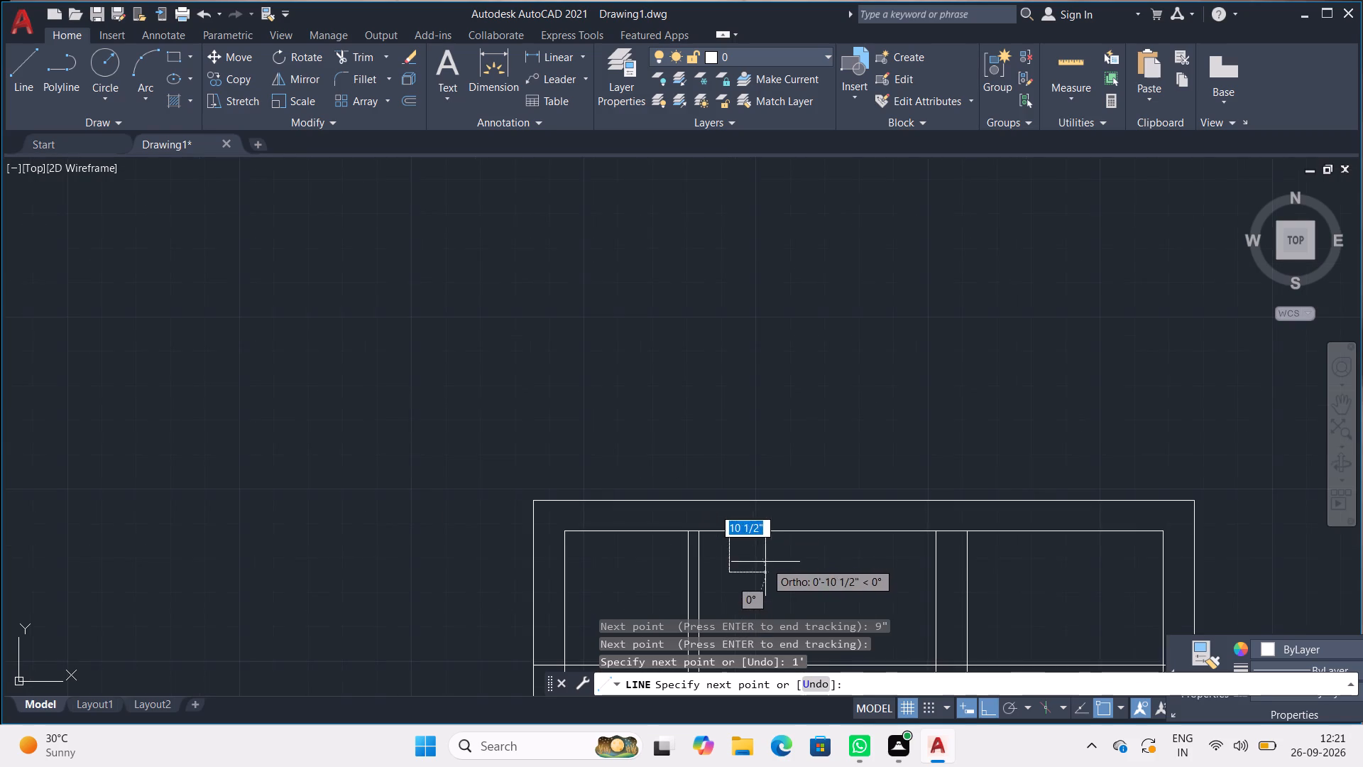
middle_click_drag(765, 562, 584, 483)
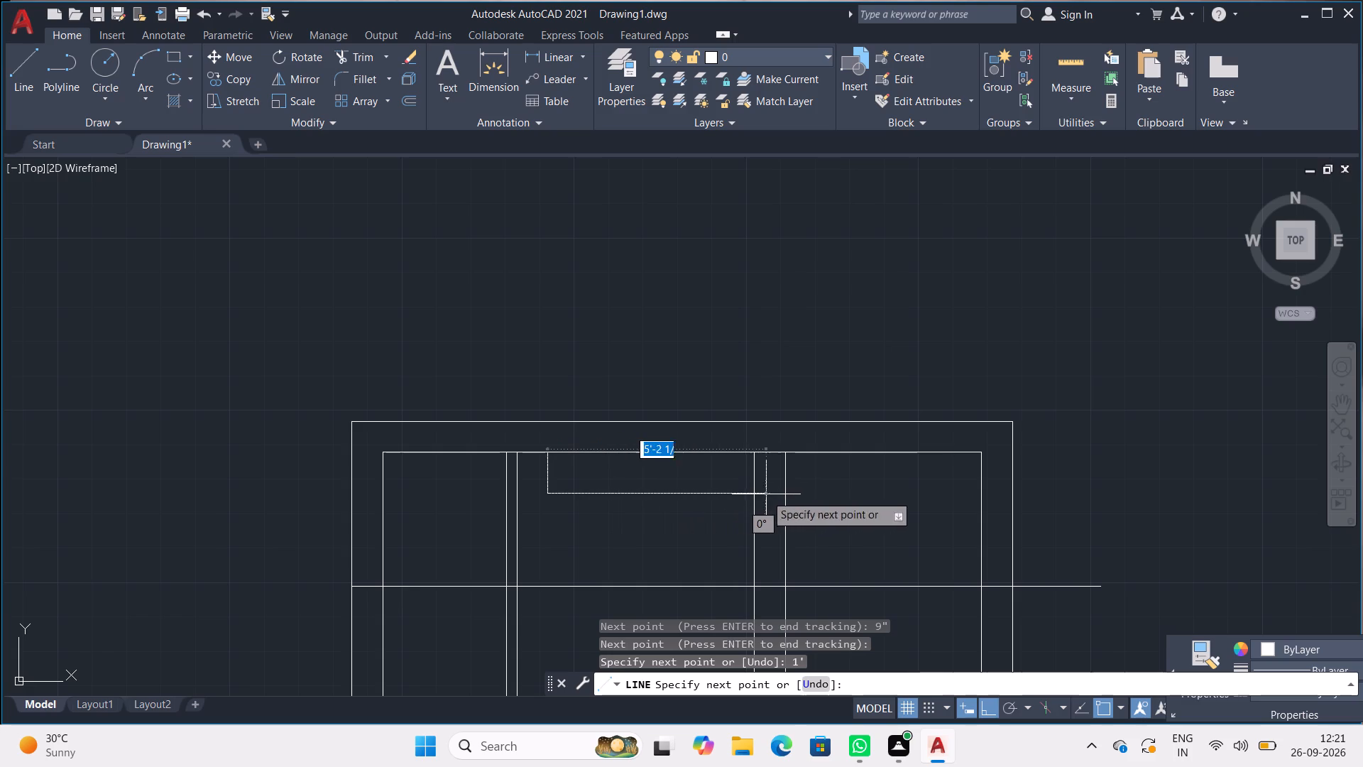
left_click(748, 490)
key("space")
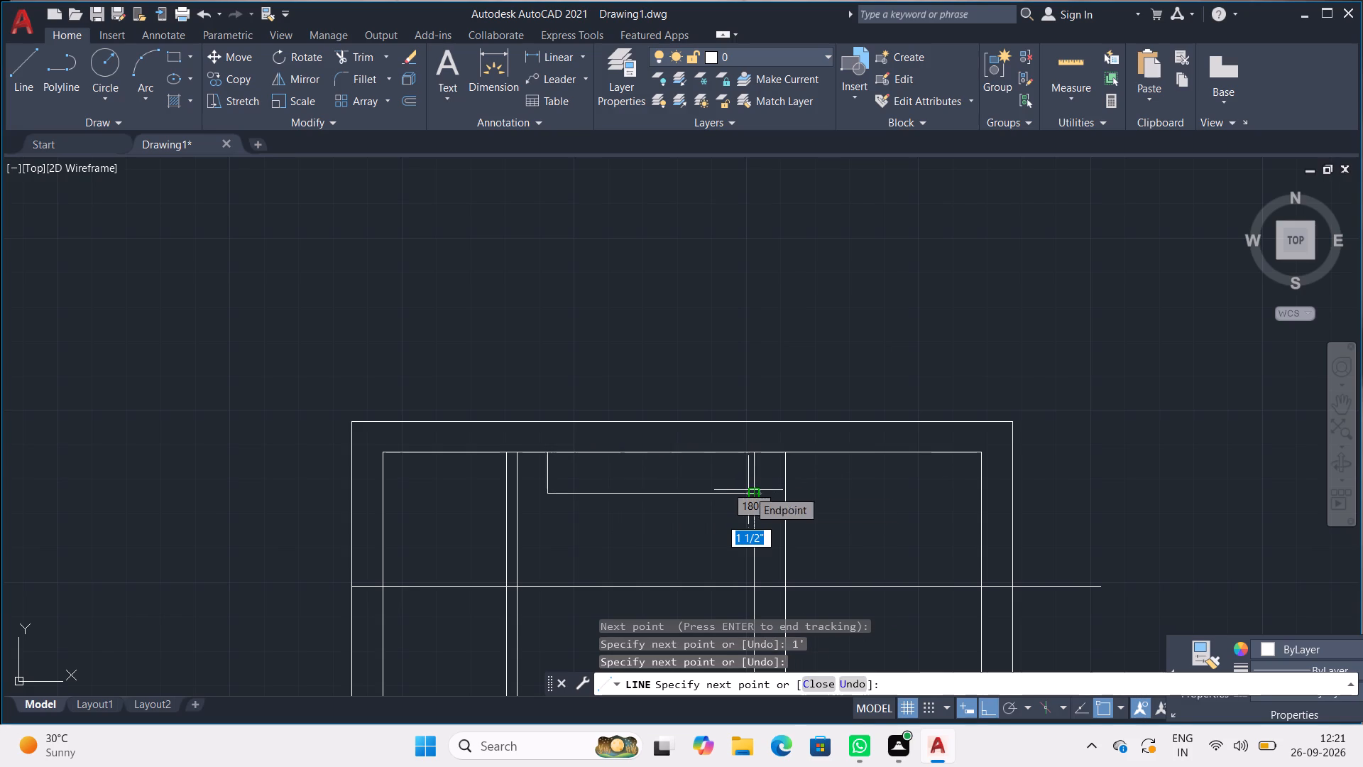
Draw a vertical line up to the inner top line, starting 11" left of the horizontal line's end at the third partition, using tracking.
scroll(731, 472, "up", 2)
middle_click_drag(809, 533, 809, 533)
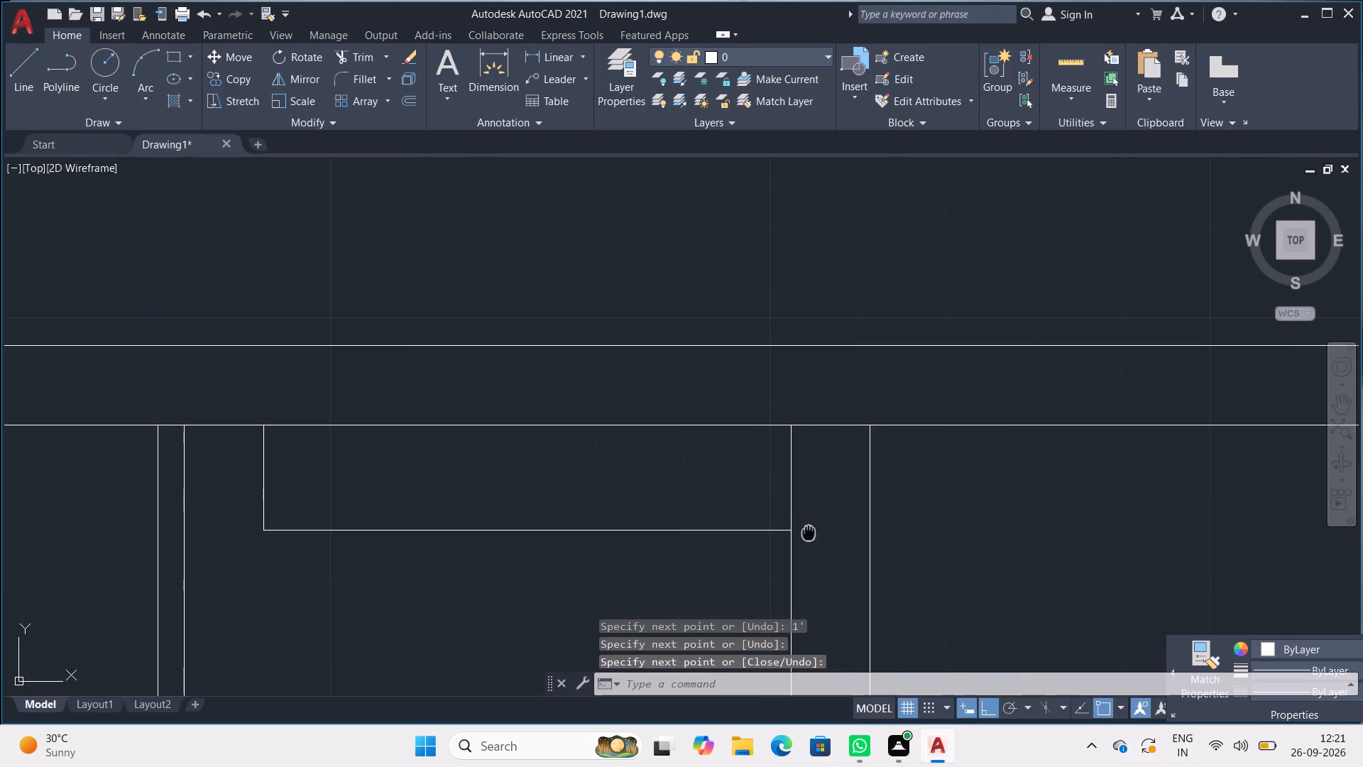
middle_click_drag(809, 533, 699, 478)
scroll(696, 476, "up", 2)
key("l")
key("Return")
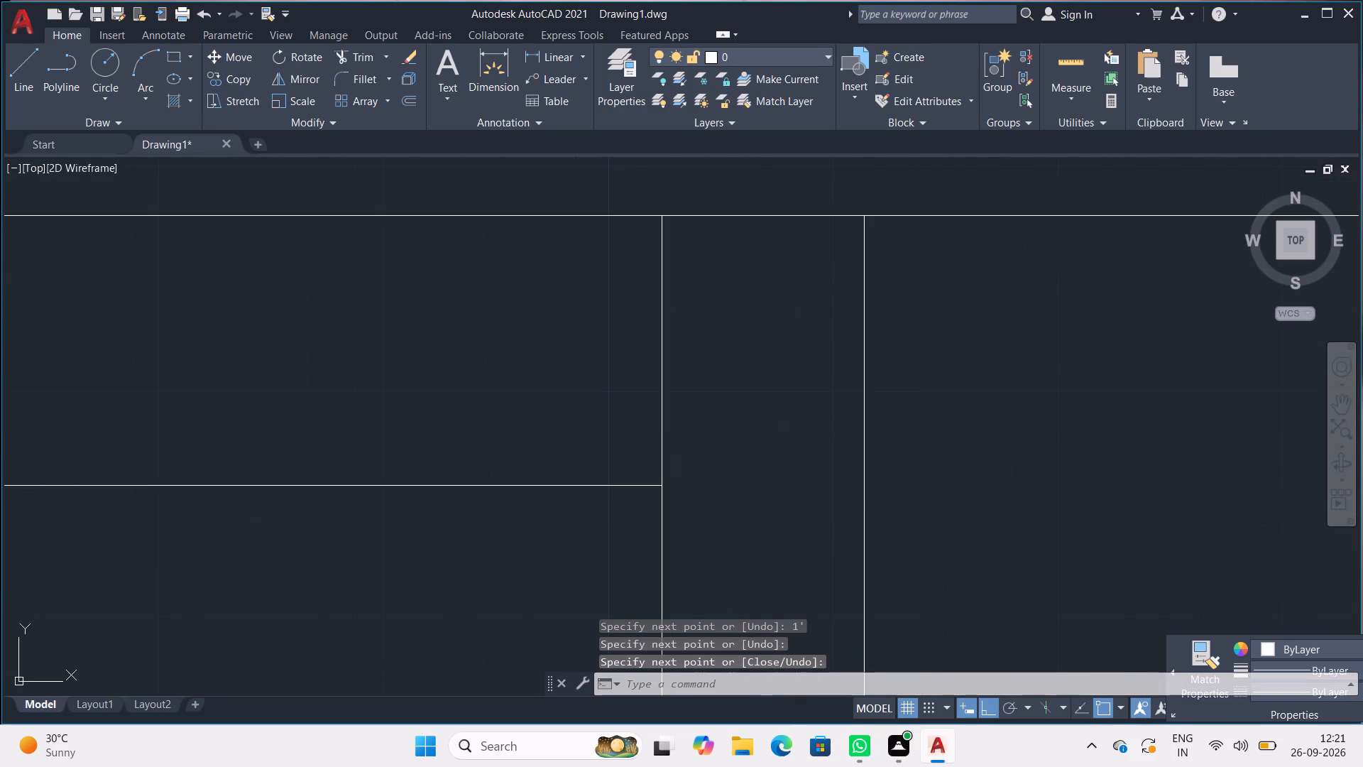
type("TK")
key("Return")
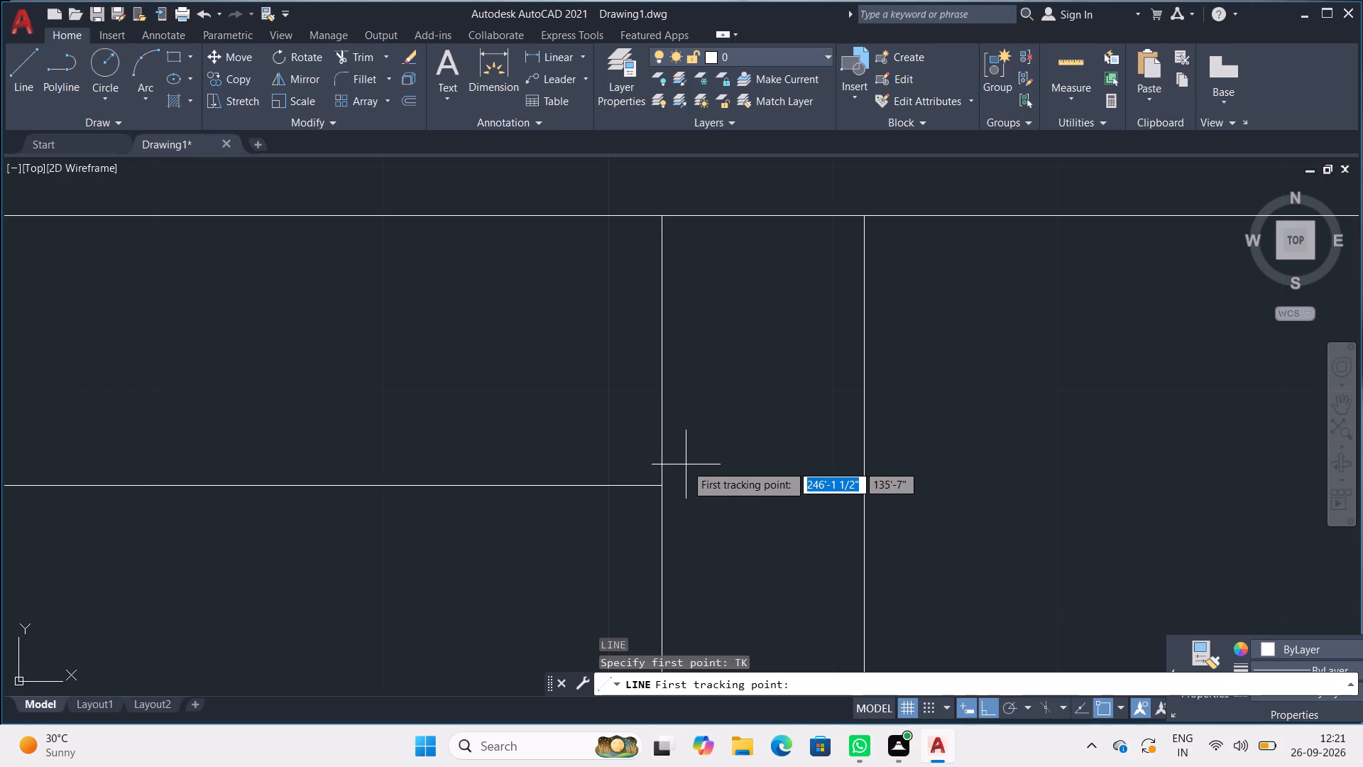
left_click(661, 491)
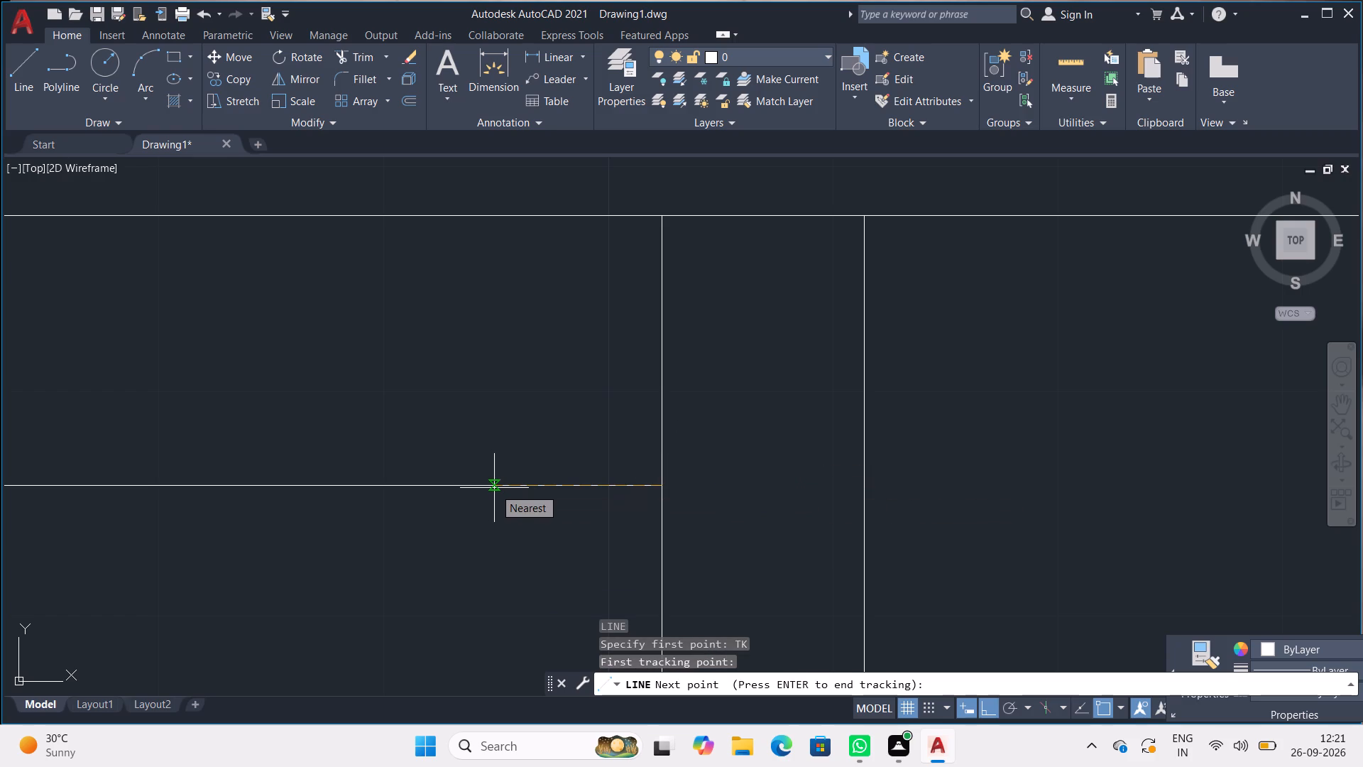
type("11")
key("shift+quotedbl")
key("Return")
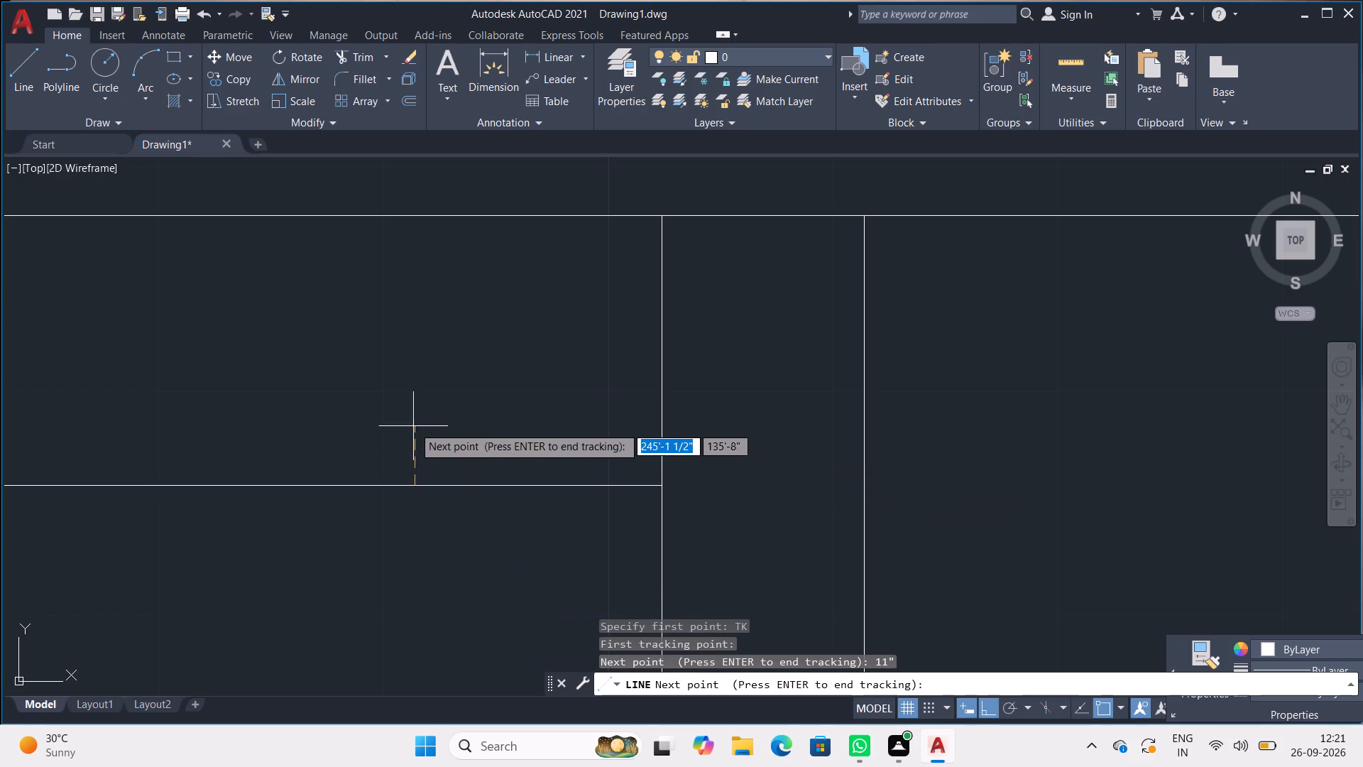
key("Return")
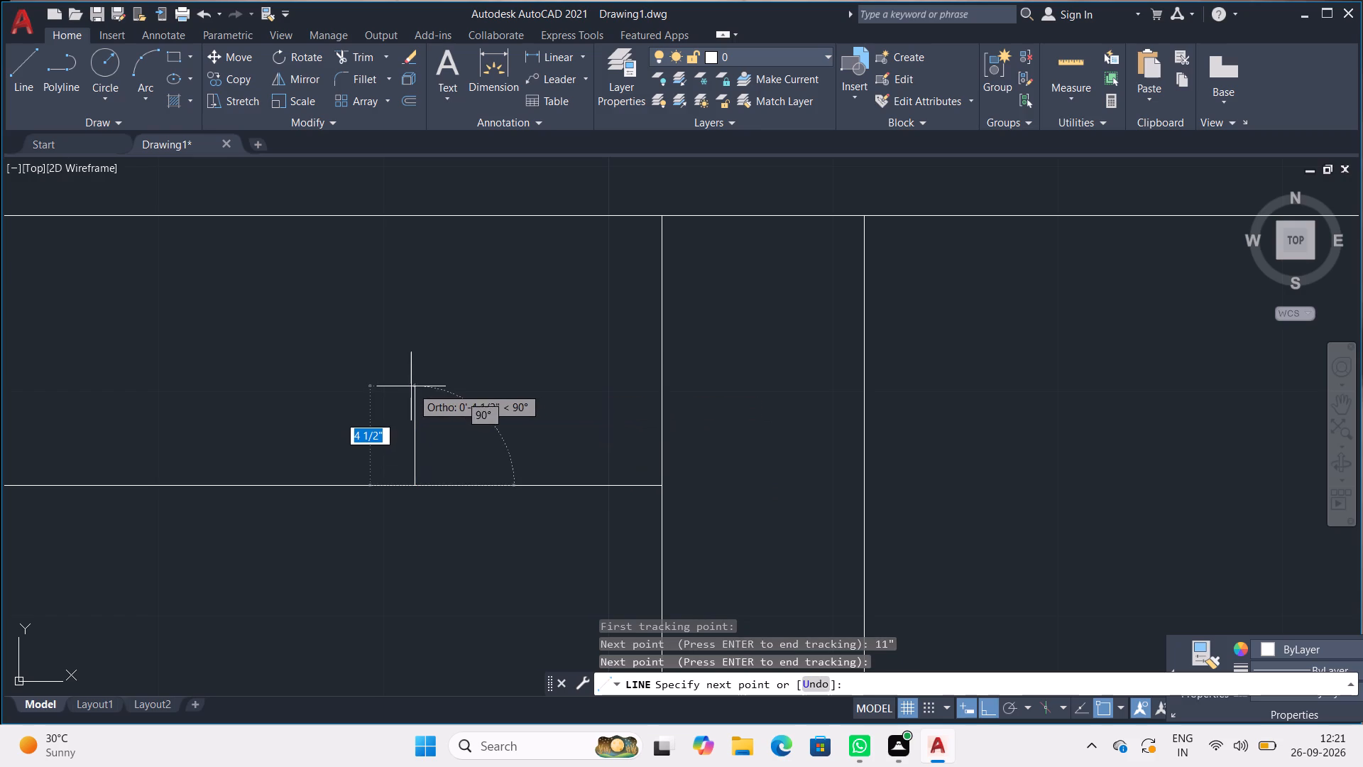
left_click(412, 211)
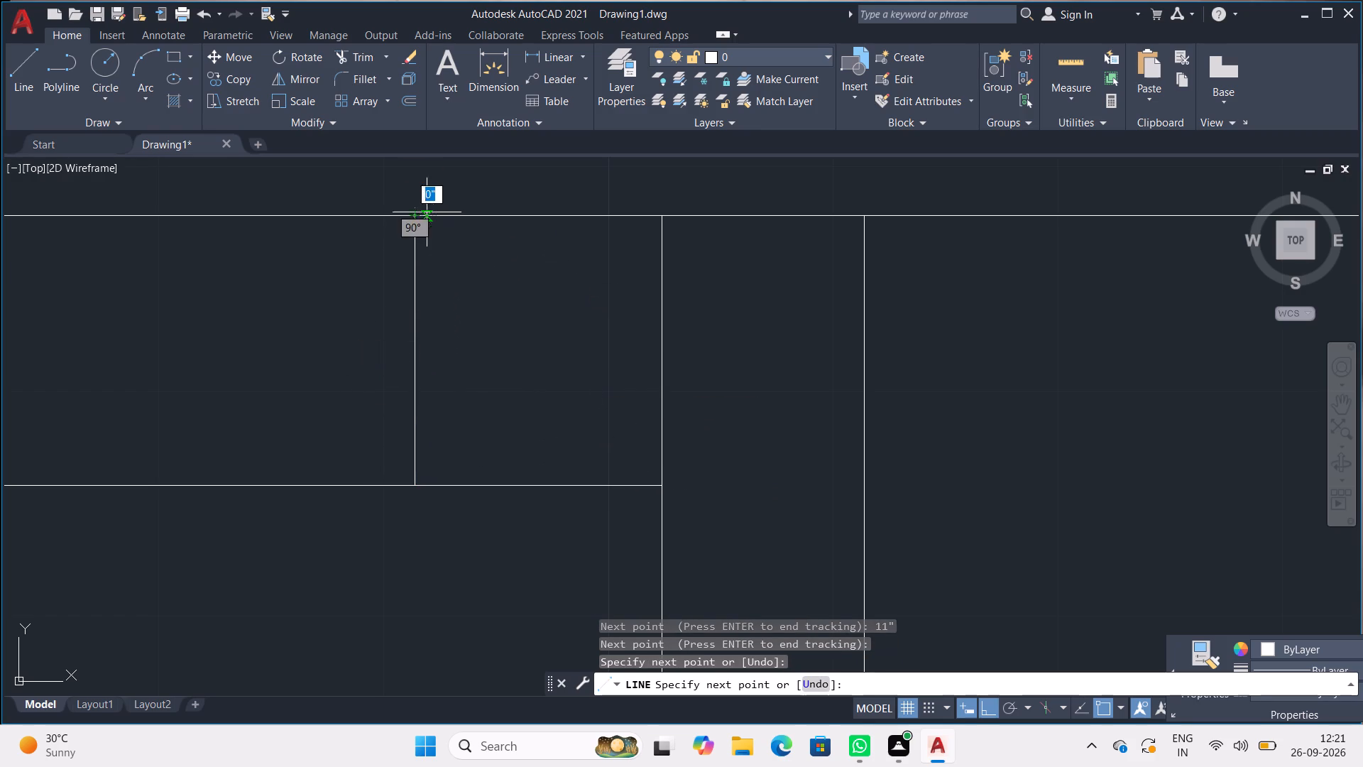
key("space")
Trim off the horizontal line's portion between the new vertical line and the third partition line.
type("TR")
key("Return")
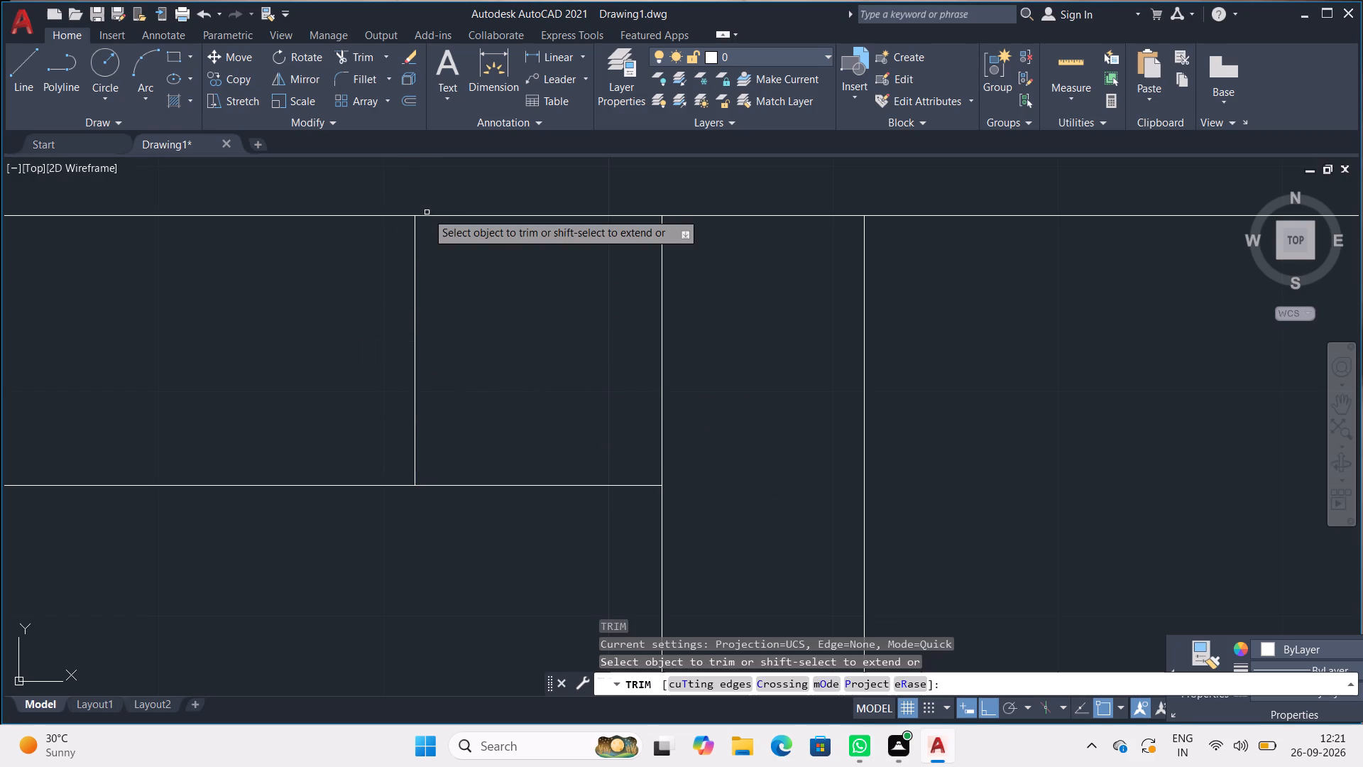
left_click_drag(481, 439, 473, 529)
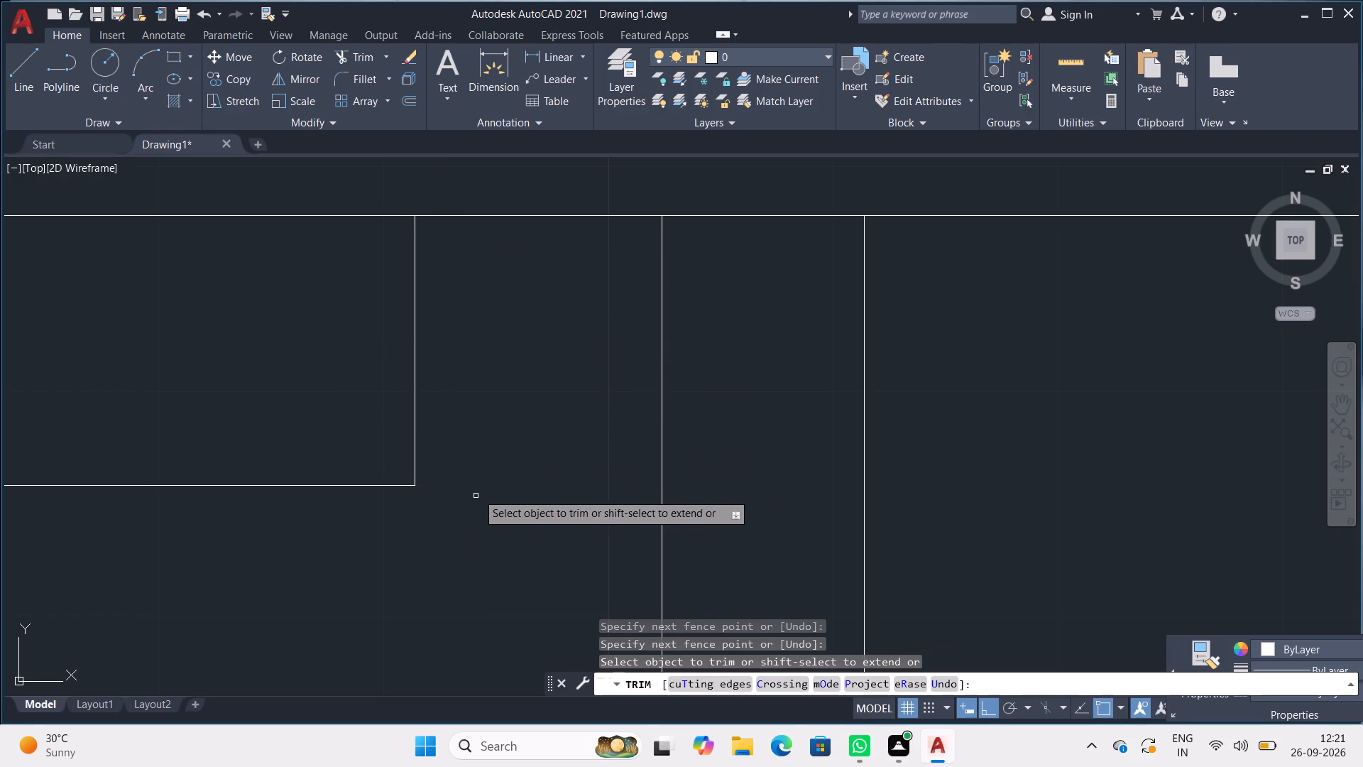
scroll(491, 448, "down", 3)
middle_click_drag(407, 419, 638, 444)
scroll(615, 452, "up", 1)
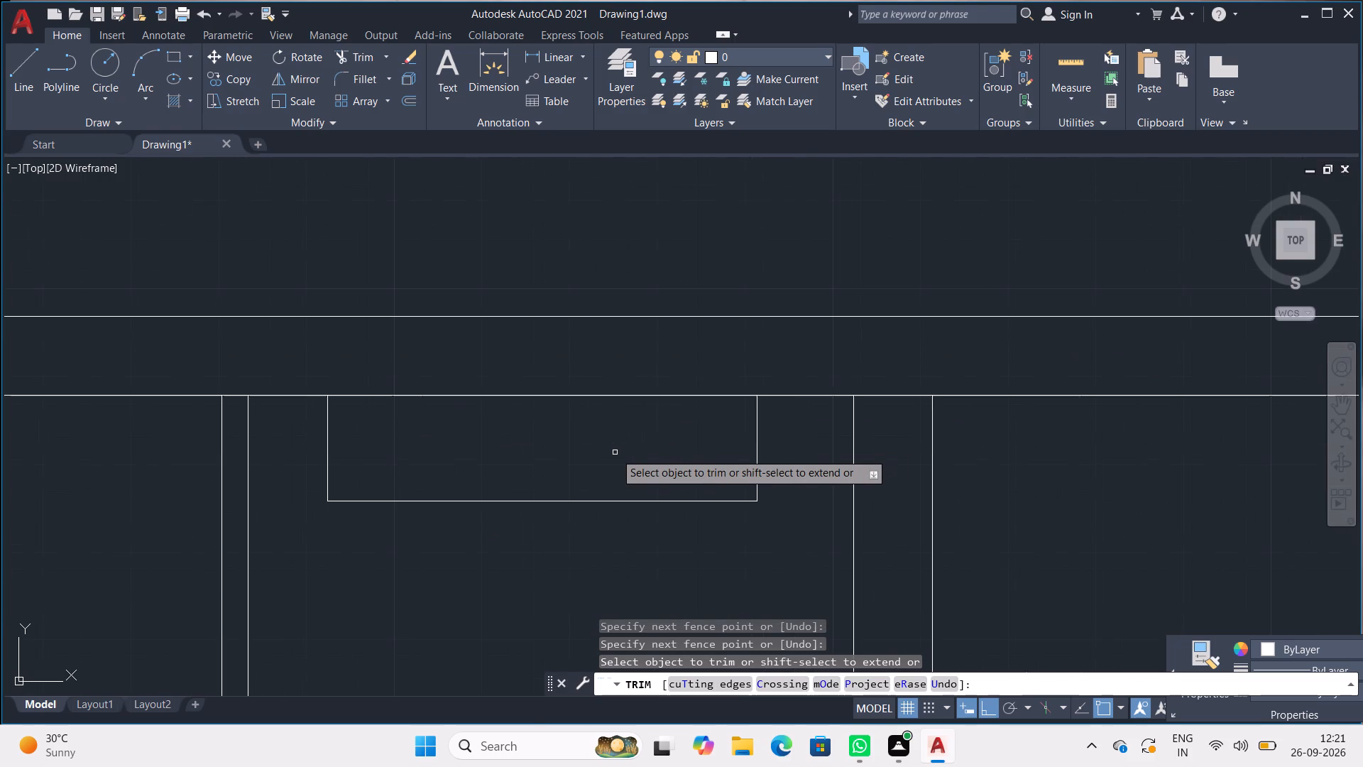
key("Escape")
key("Escape")
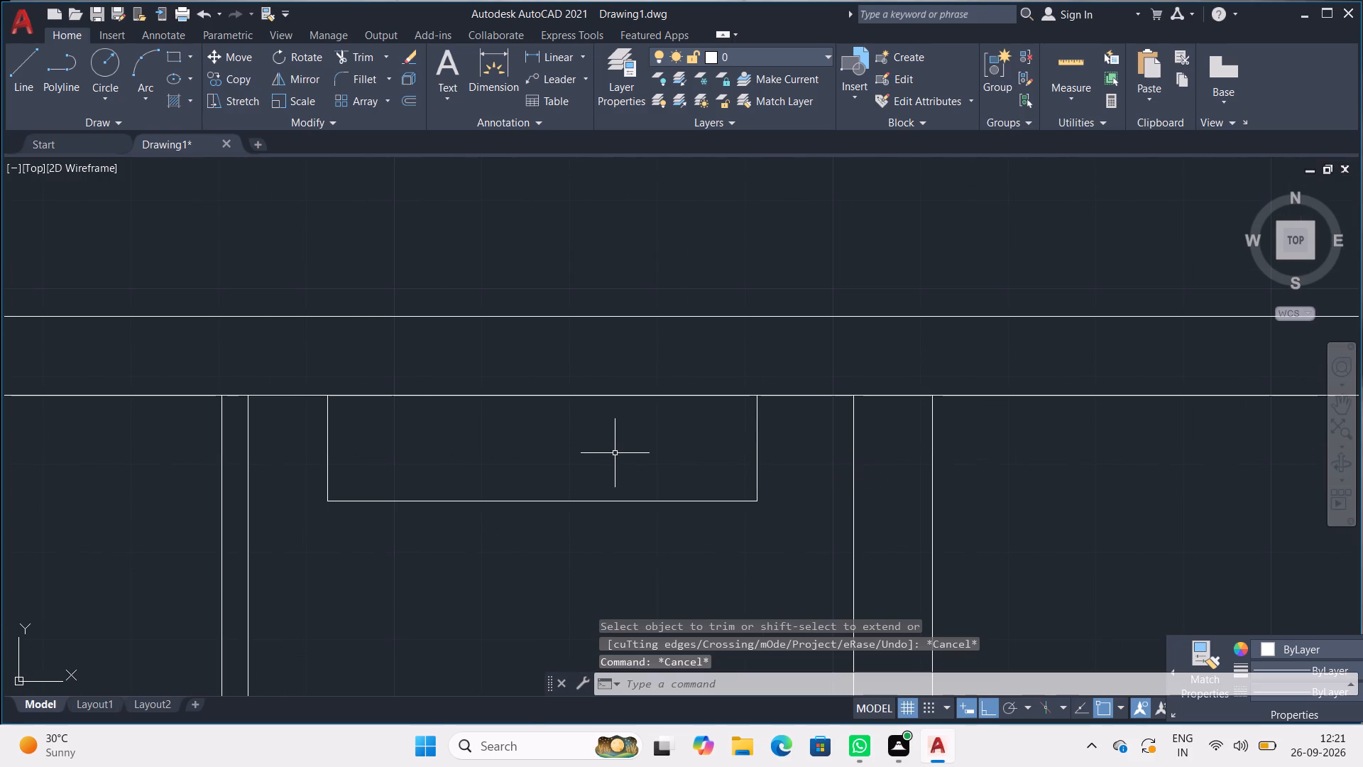
Draw a vertical divider from the small rectangle's bottom line to the inner top line, 9" left of its right side, using tracking.
scroll(728, 486, "up", 2)
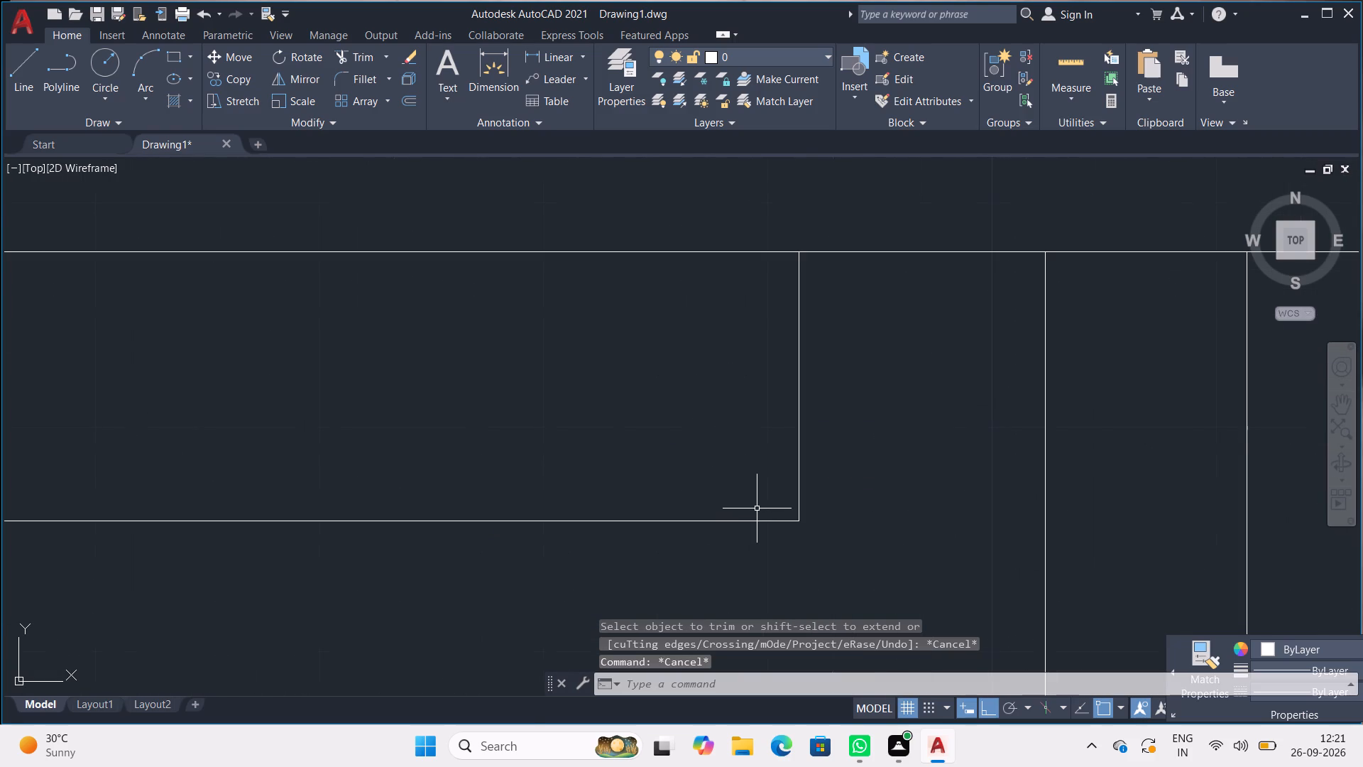
key("l")
key("Return")
type("TK")
key("Return")
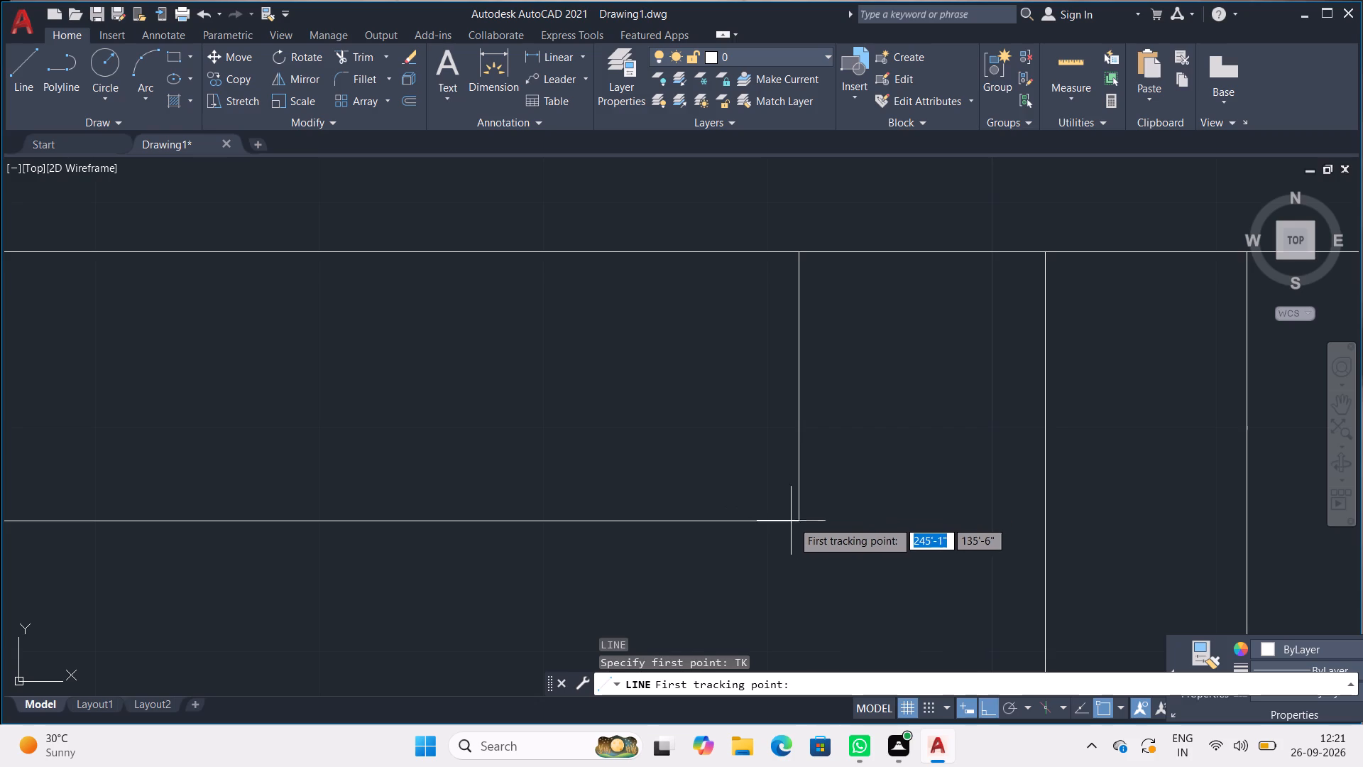
left_click(796, 518)
type("9\"")
key("Return")
key("Return")
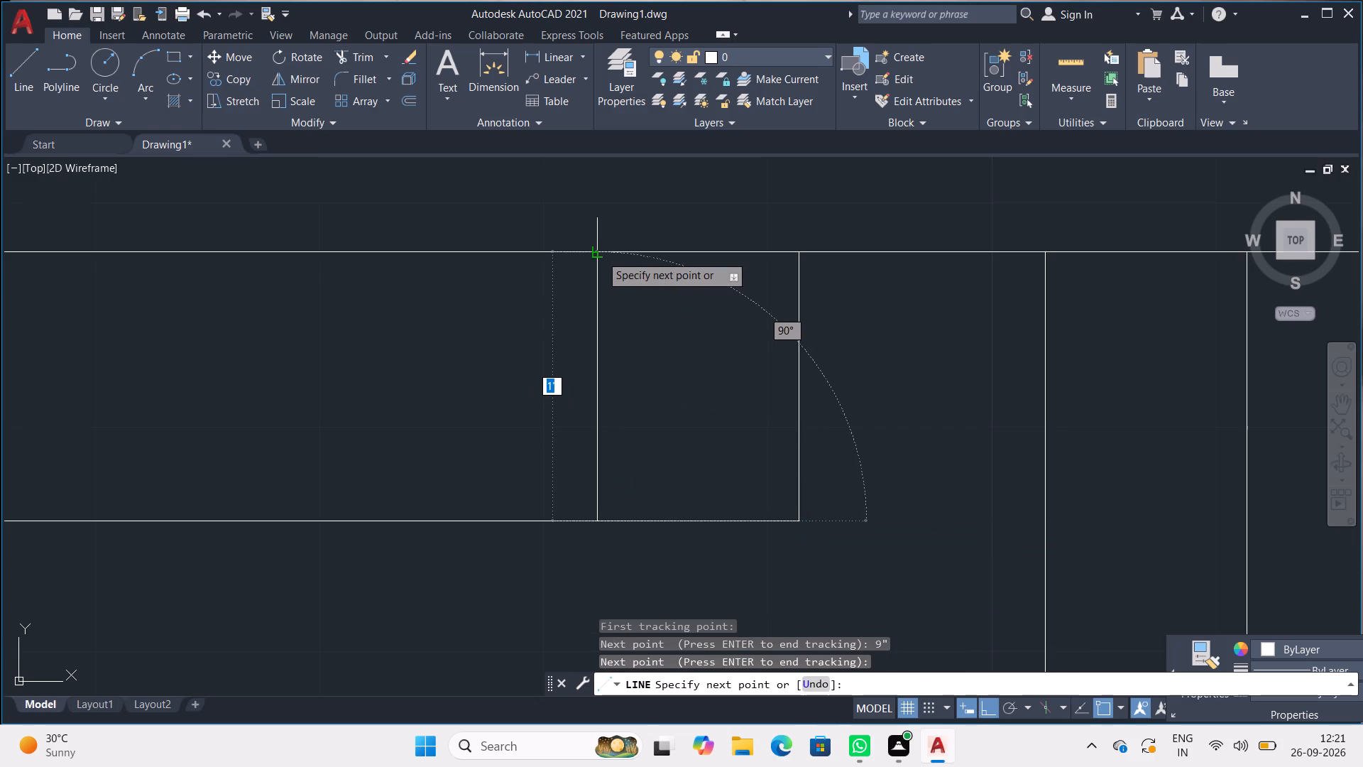
left_click(601, 255)
key("space")
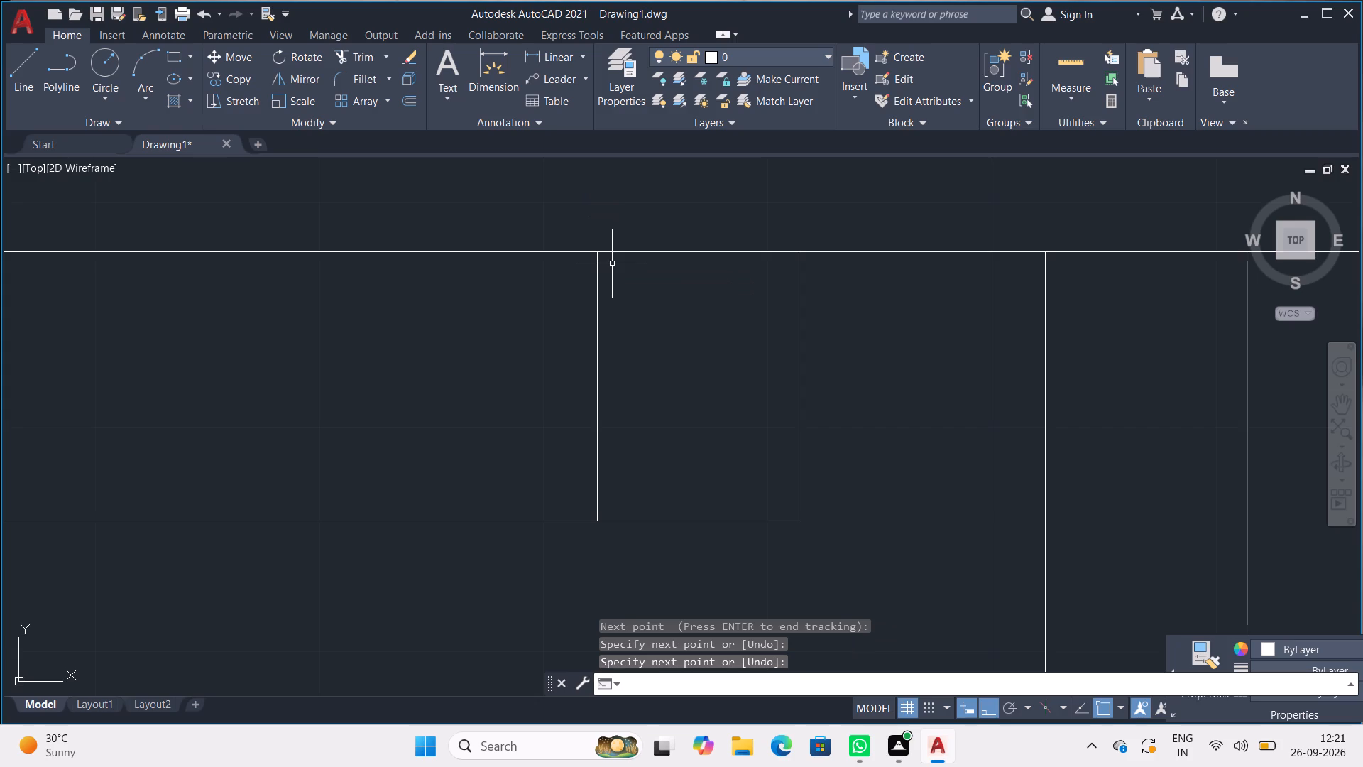
Draw a second divider from the inner top line down to the rectangle's bottom line, 9" left of the first, using tracking.
key("l")
key("Return")
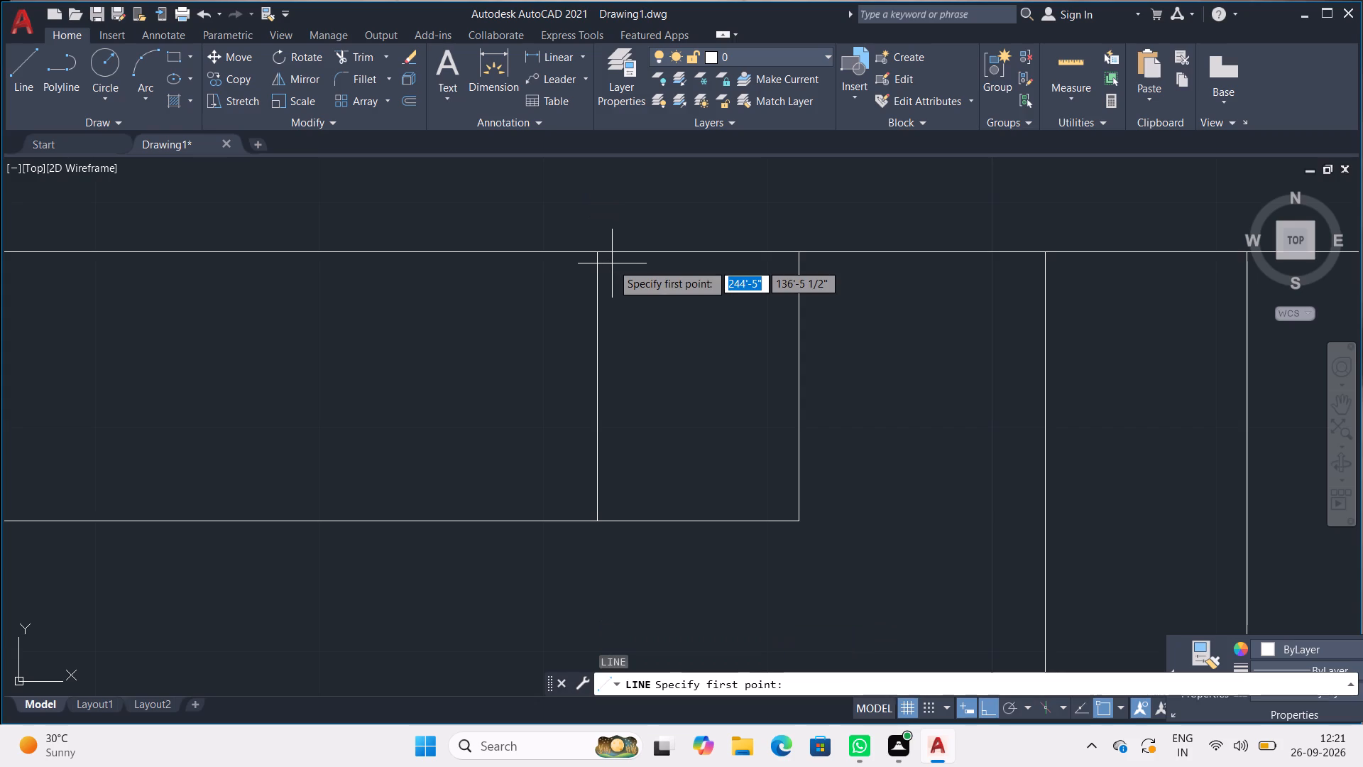
type("TK")
key("Return")
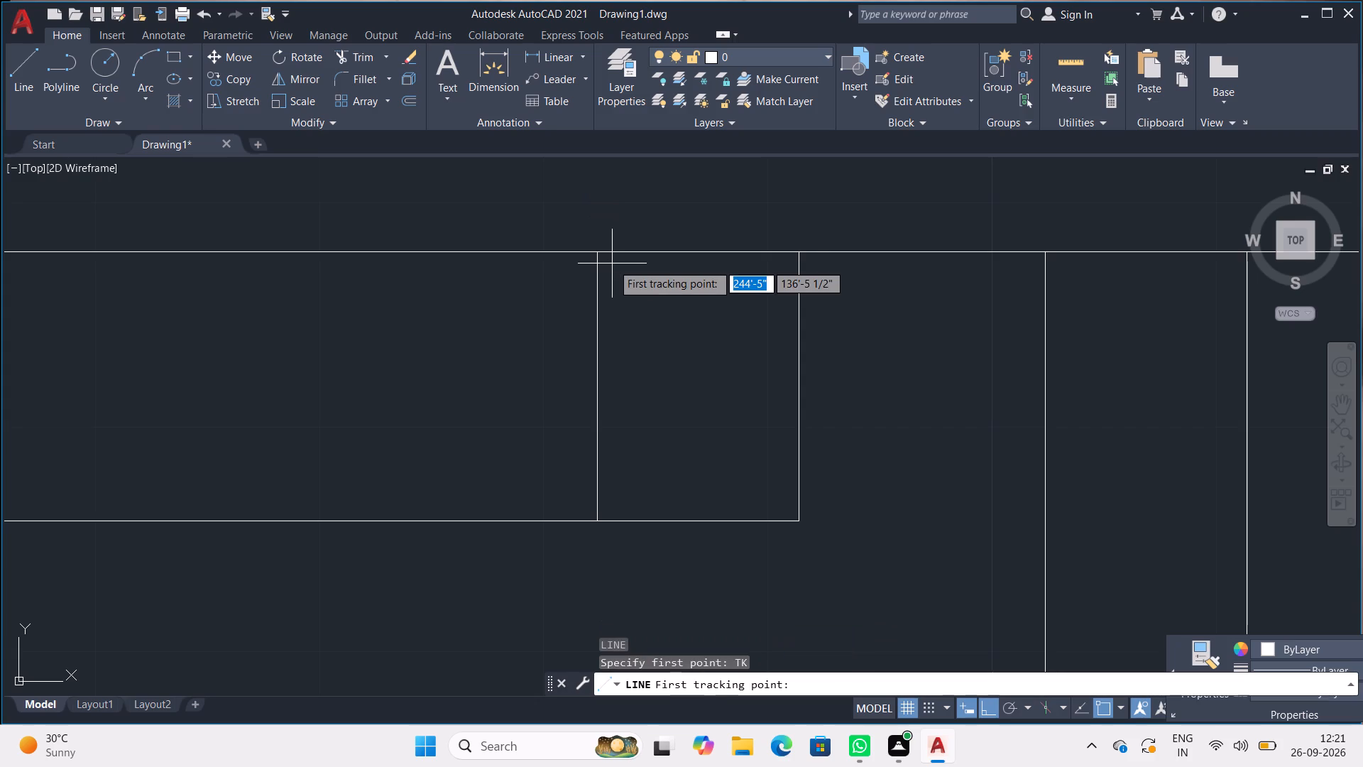
left_click(599, 248)
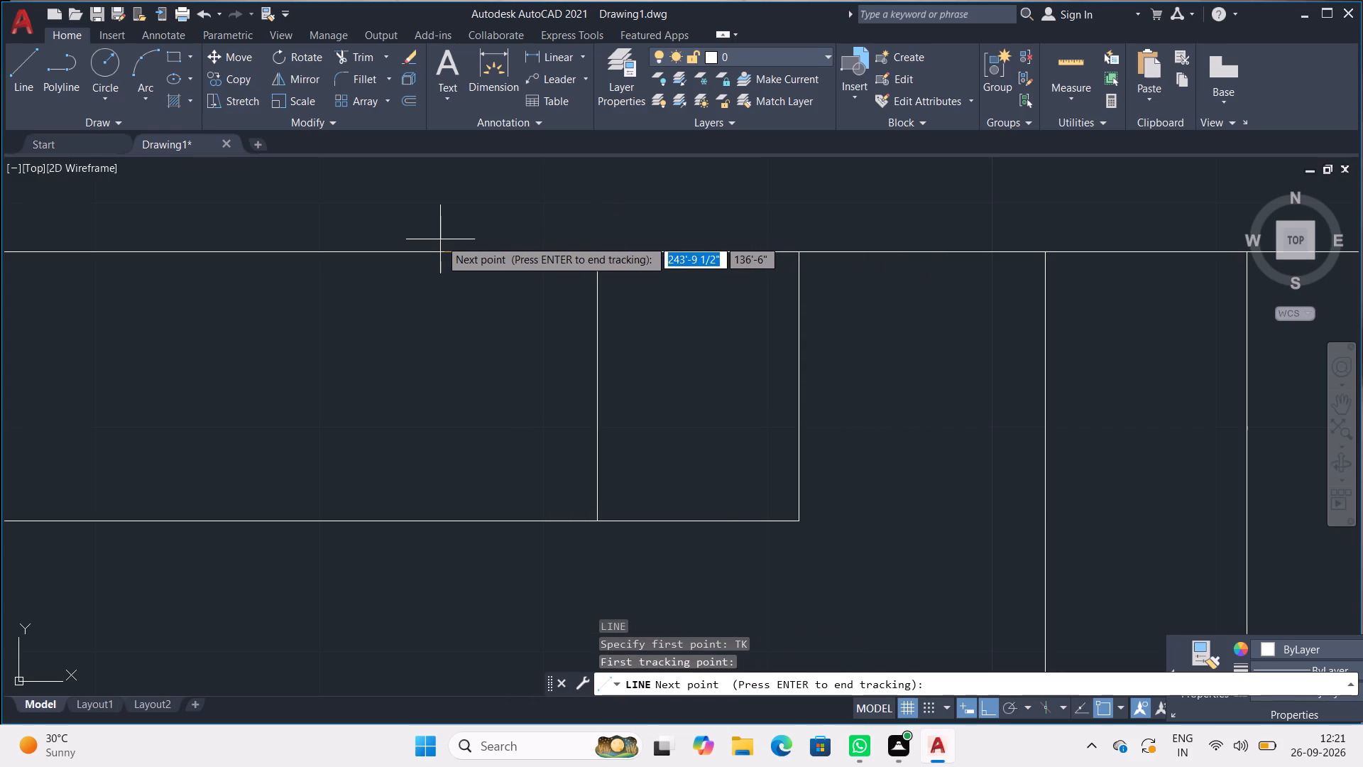
type("9\"")
key("Return")
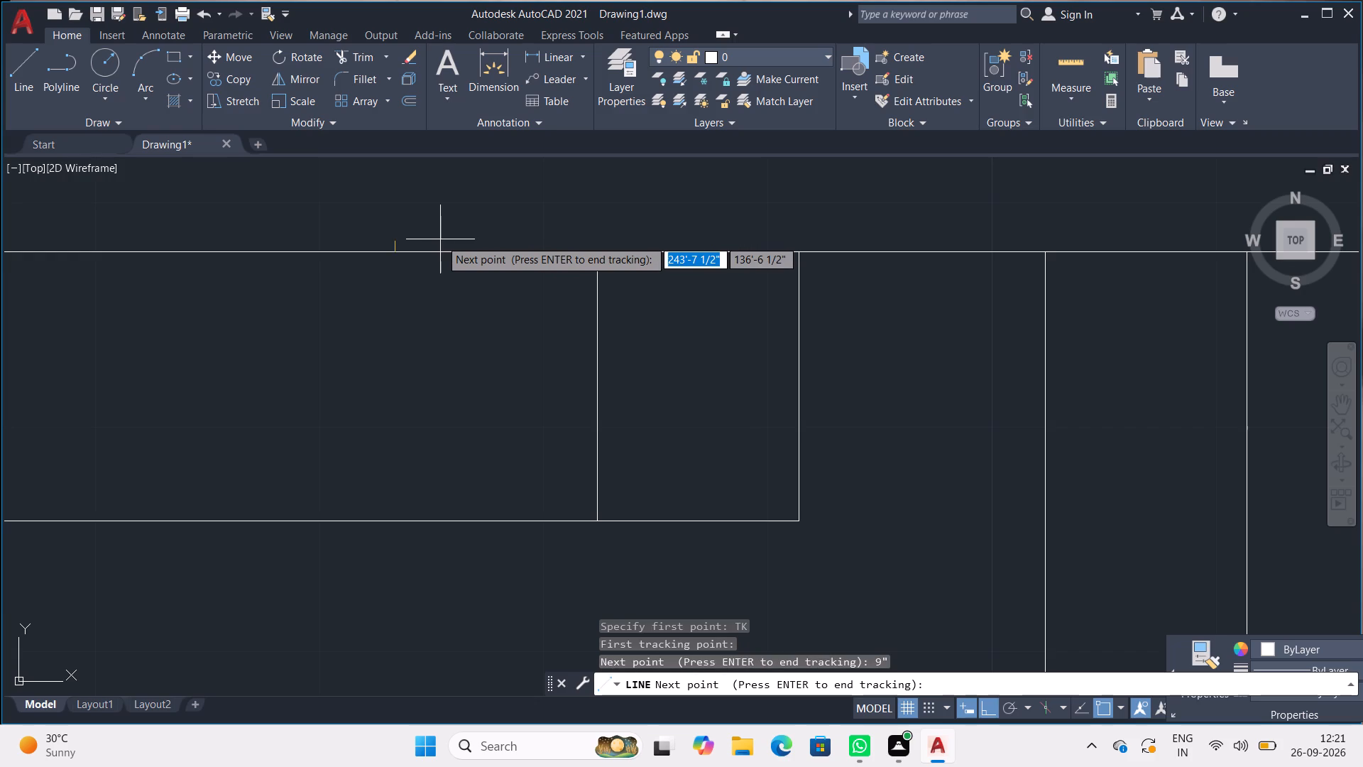
key("Return")
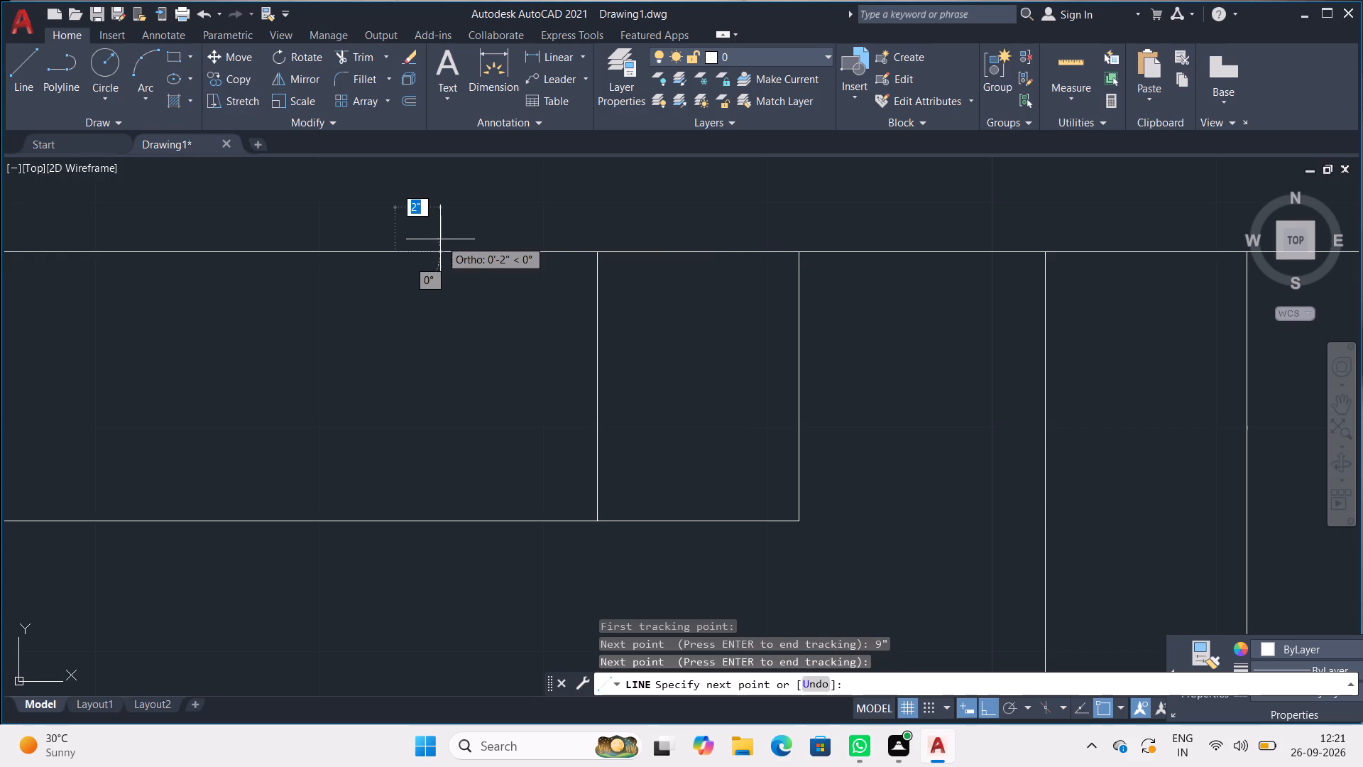
left_click(393, 522)
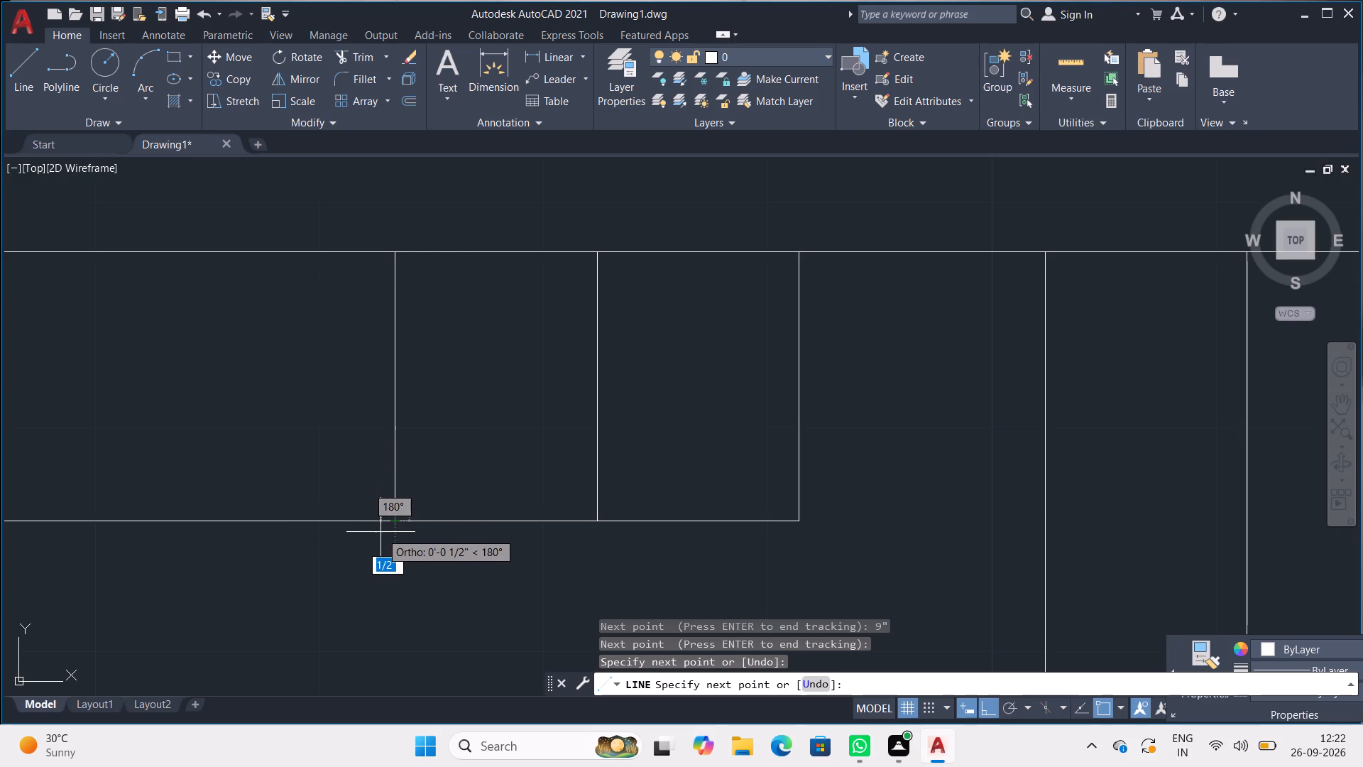
Continue with a third divider up to the inner top line, 9" left of the second divider's lower end, using tracking.
type("TK")
key("Return")
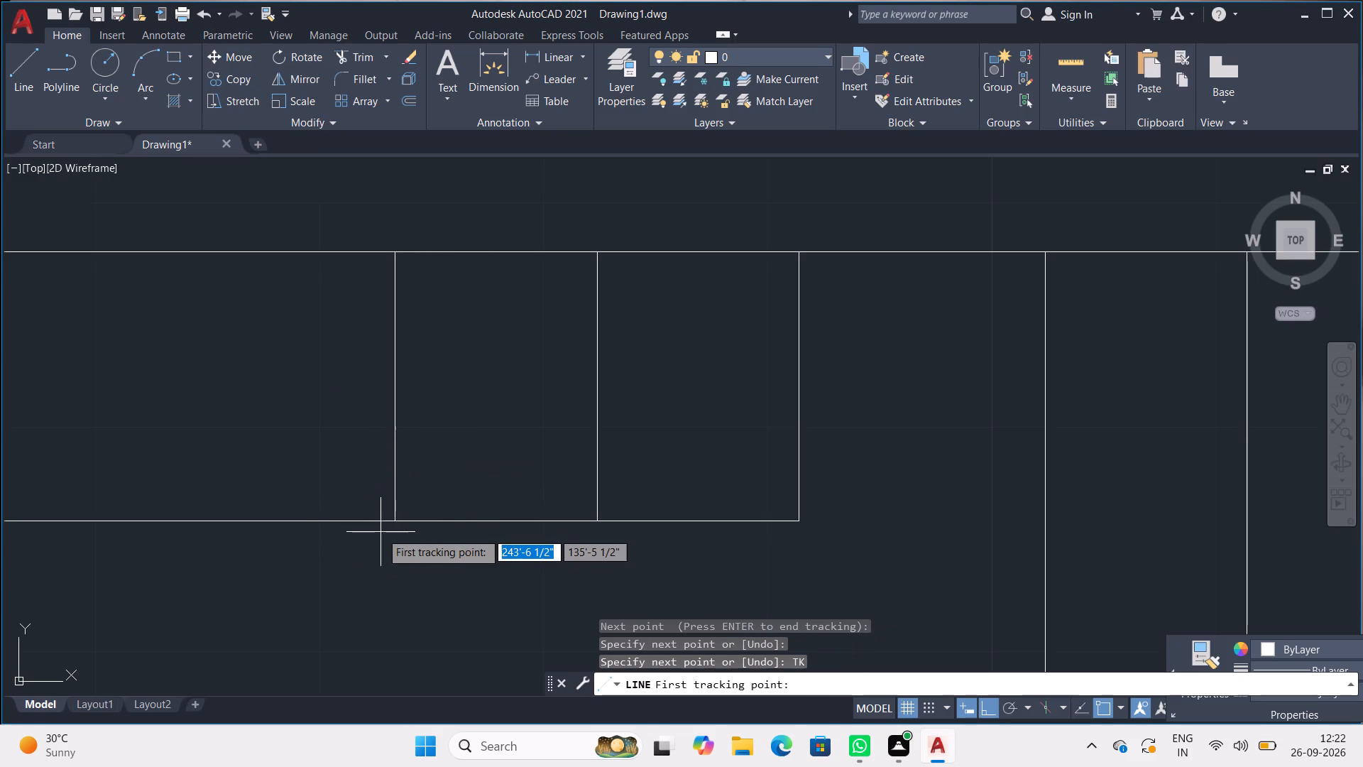
left_click(393, 521)
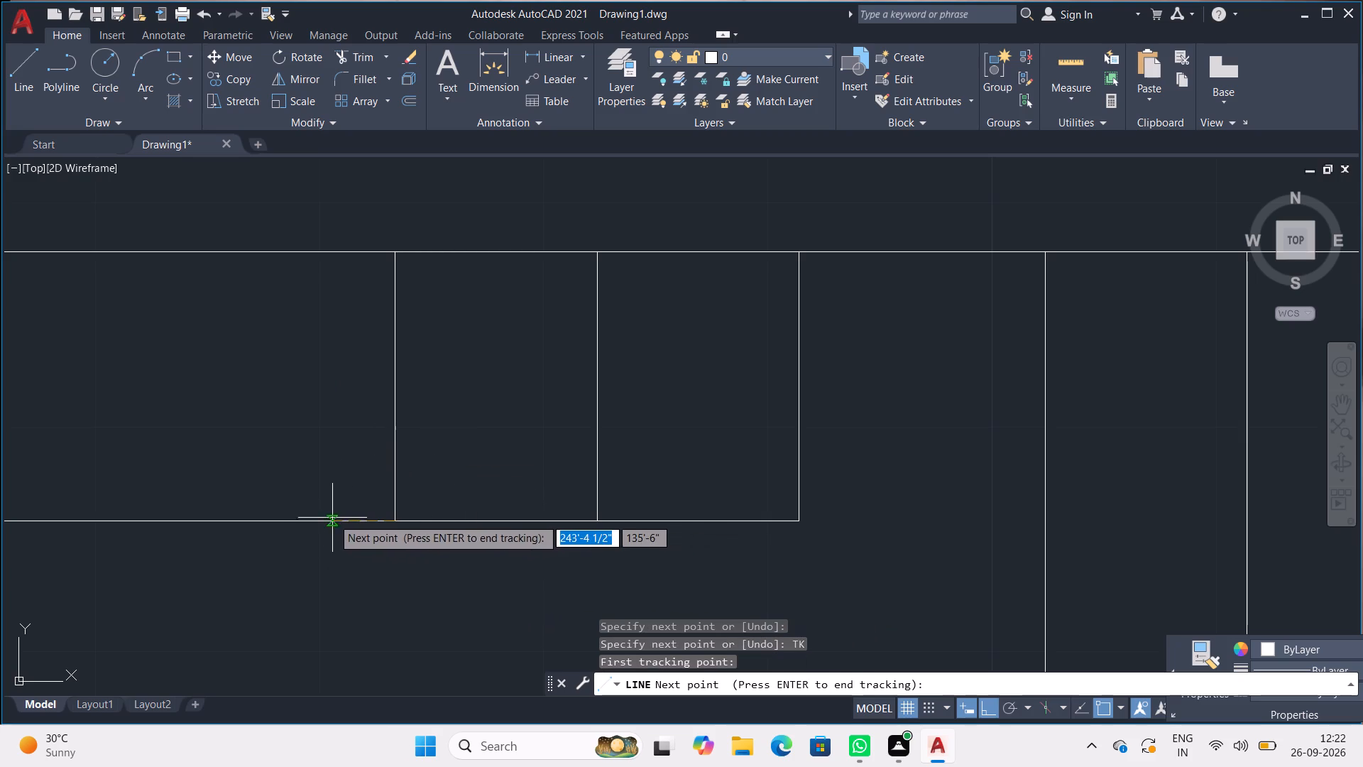
type("9\"")
key("Return")
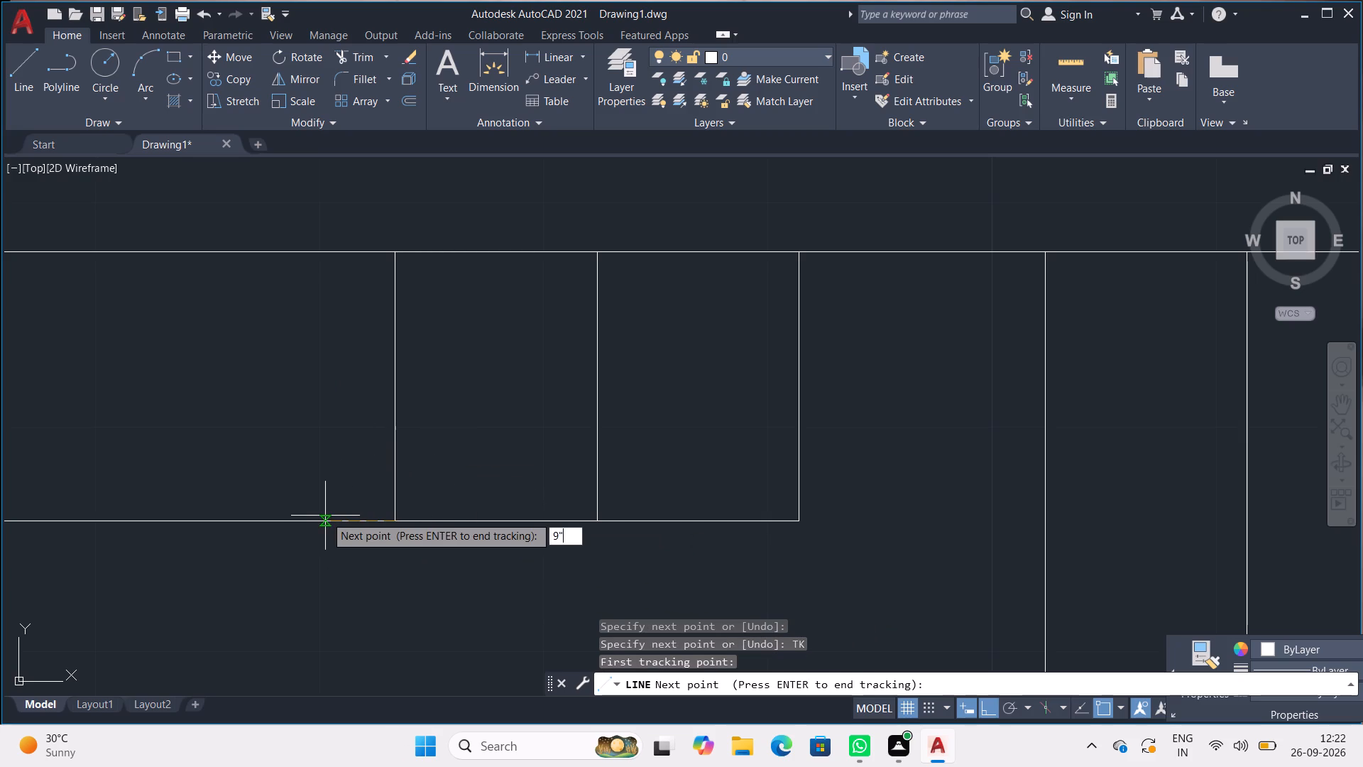
key("Return")
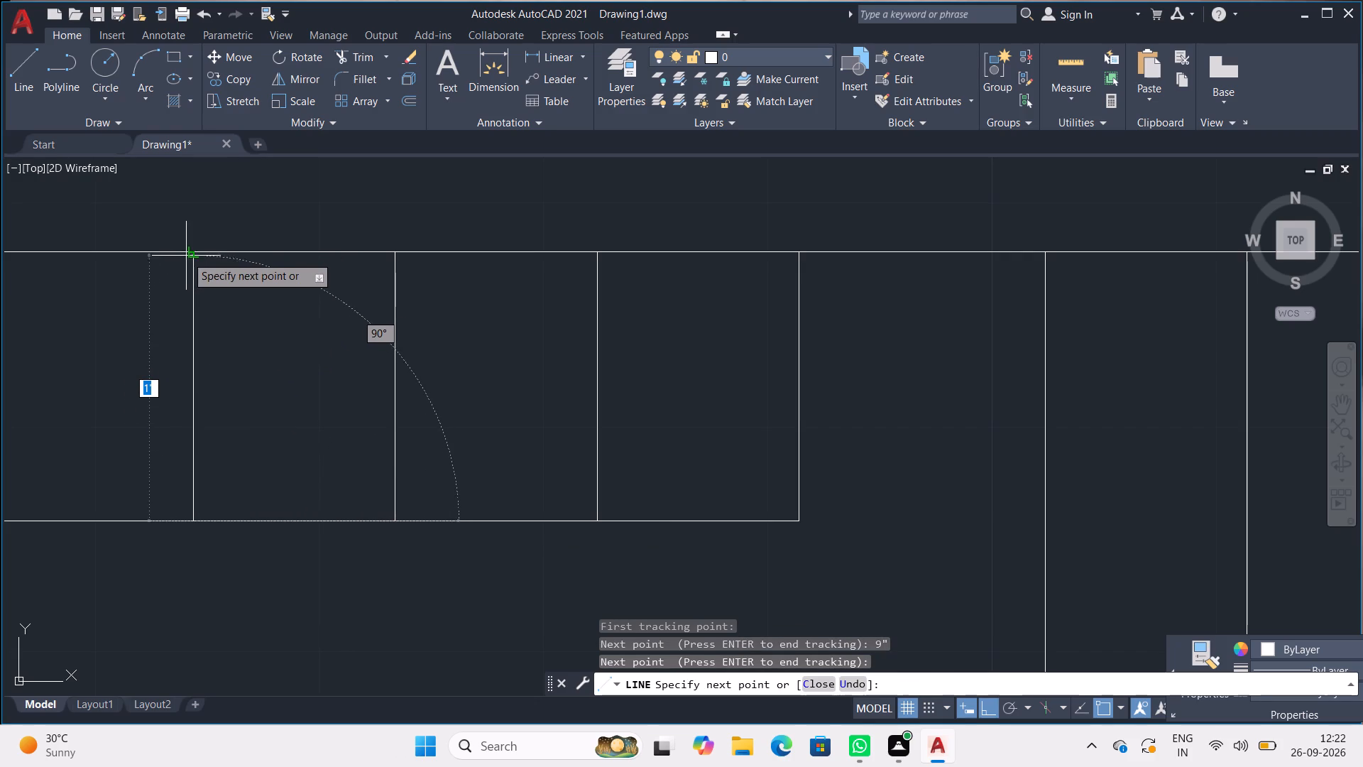
left_click(191, 251)
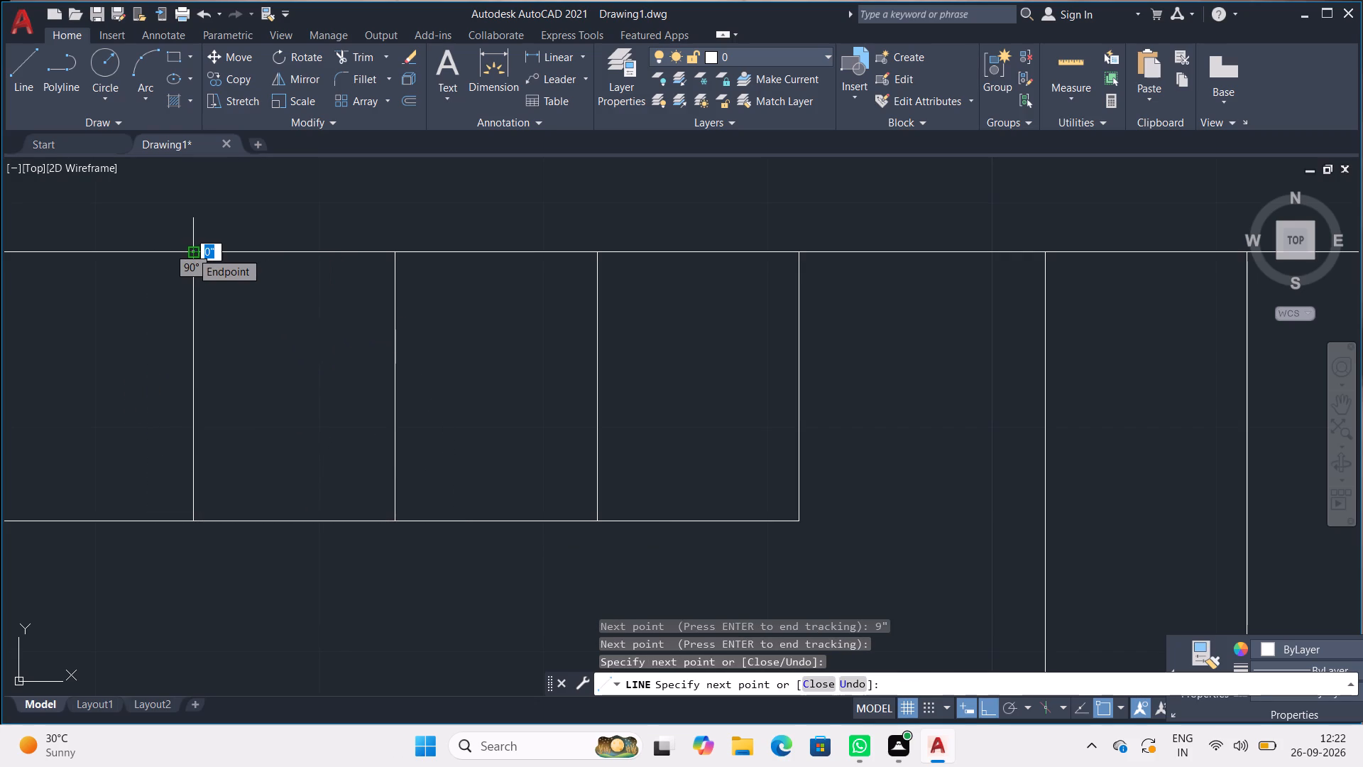
Continue with a fourth divider down to the rectangle's bottom line, 9" left of the third divider's upper end, using tracking.
type("TK")
key("Return")
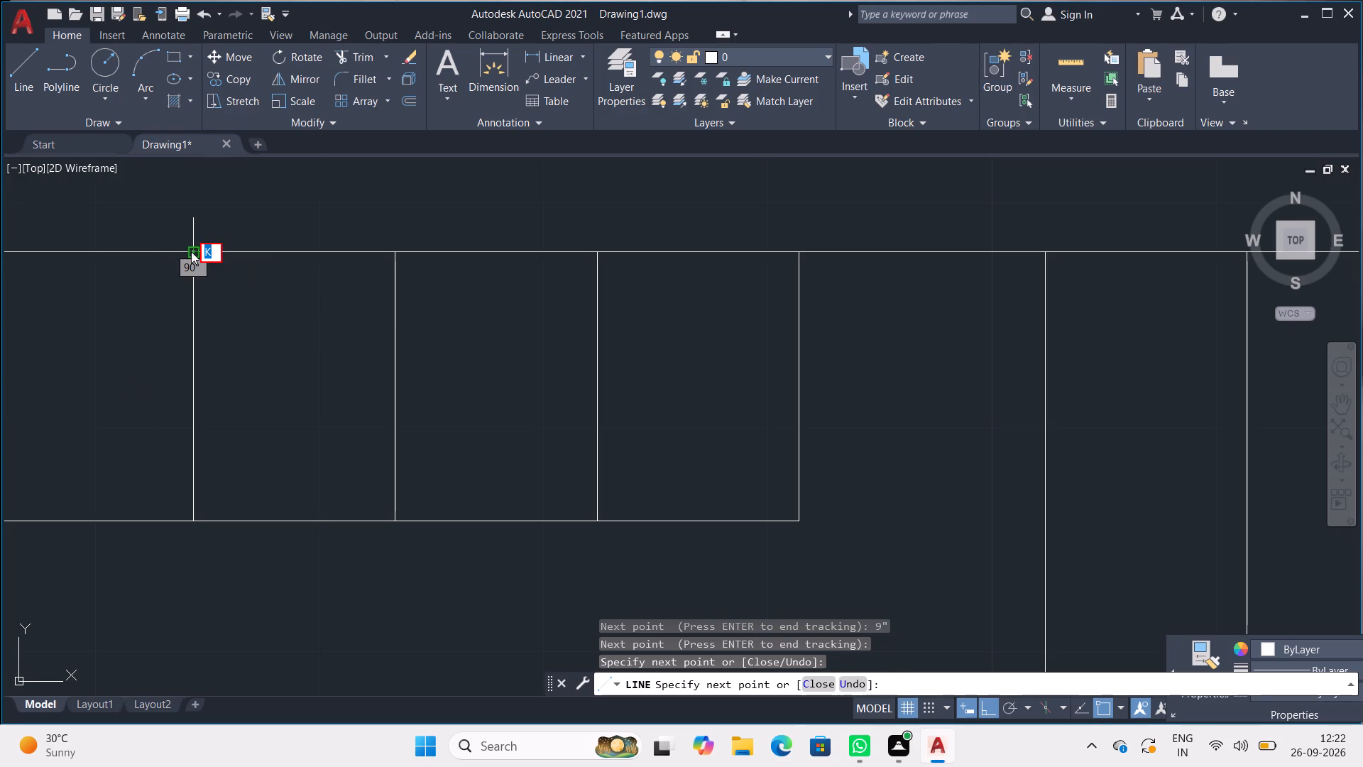
key("BackSpace")
key("t")
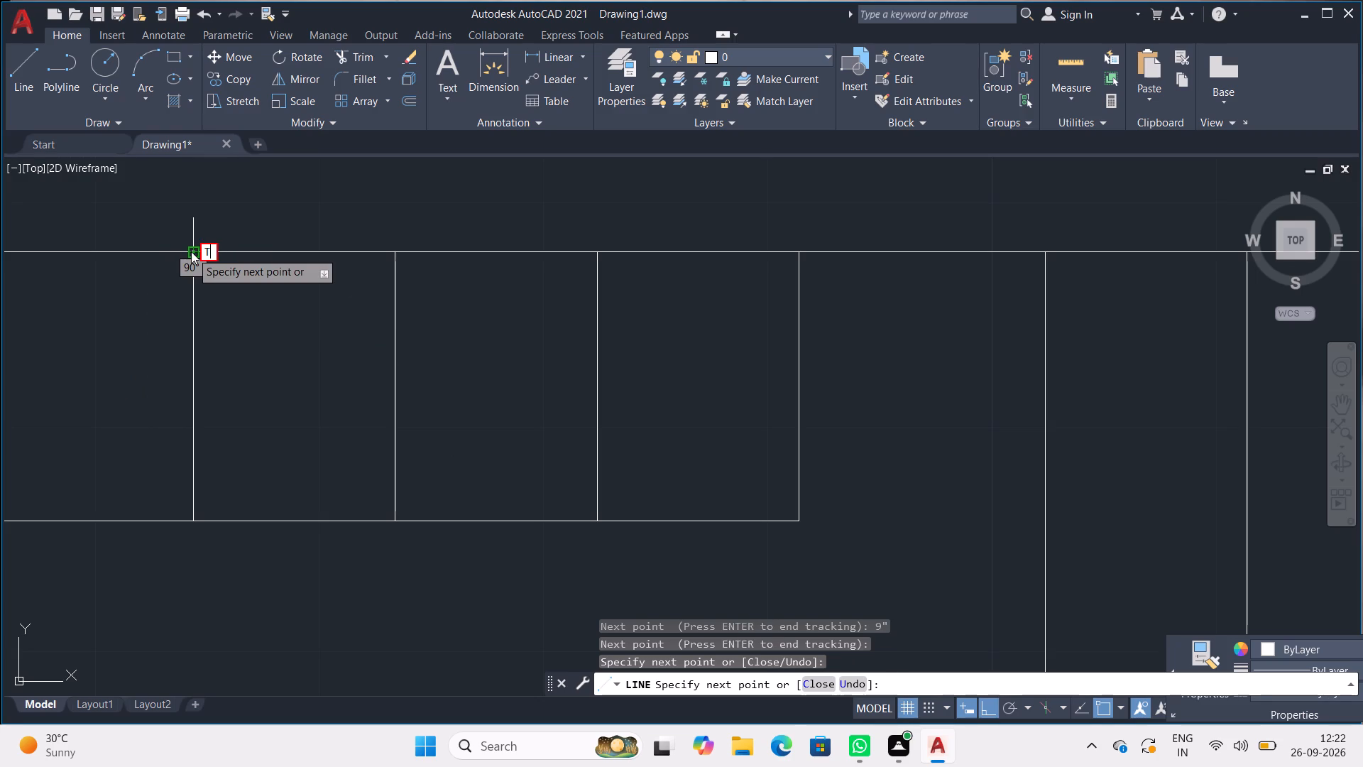
key("k")
key("Return")
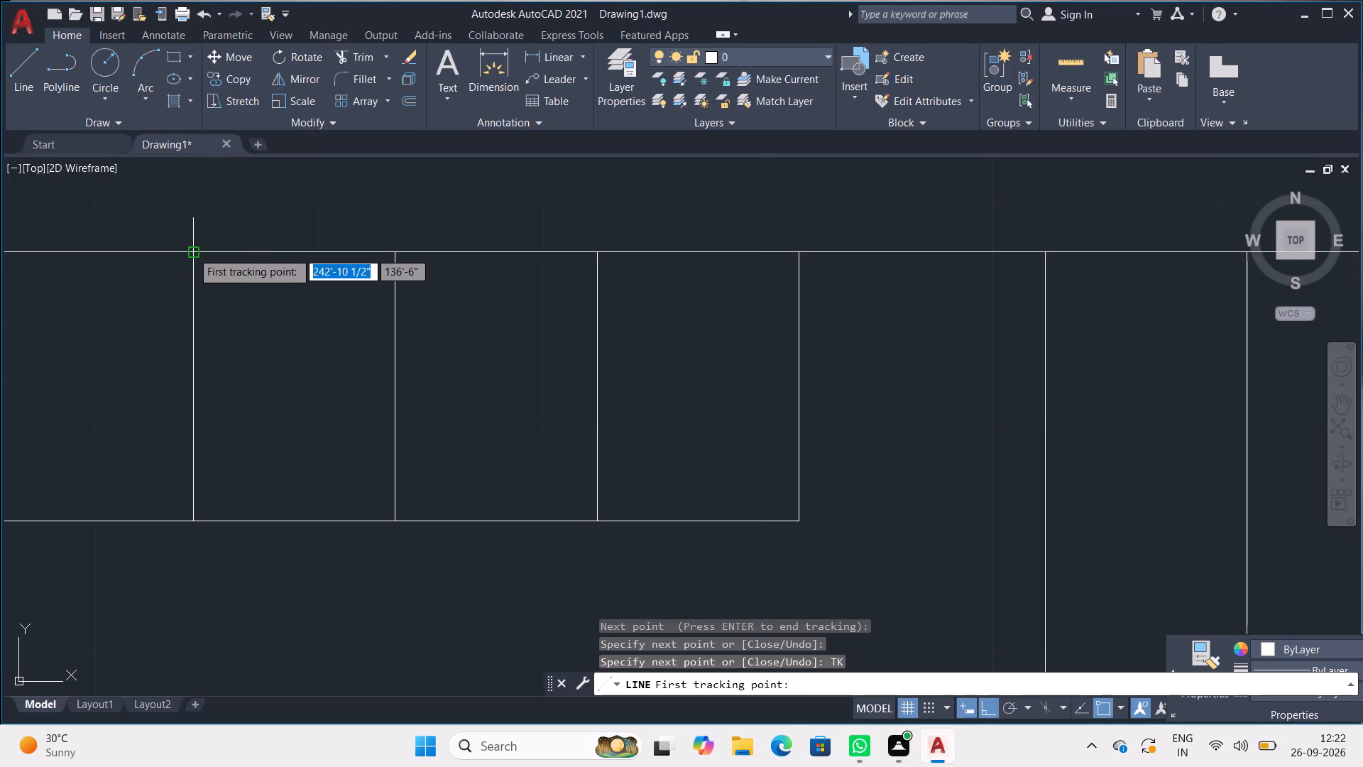
left_click(195, 251)
type("9\"")
key("Return")
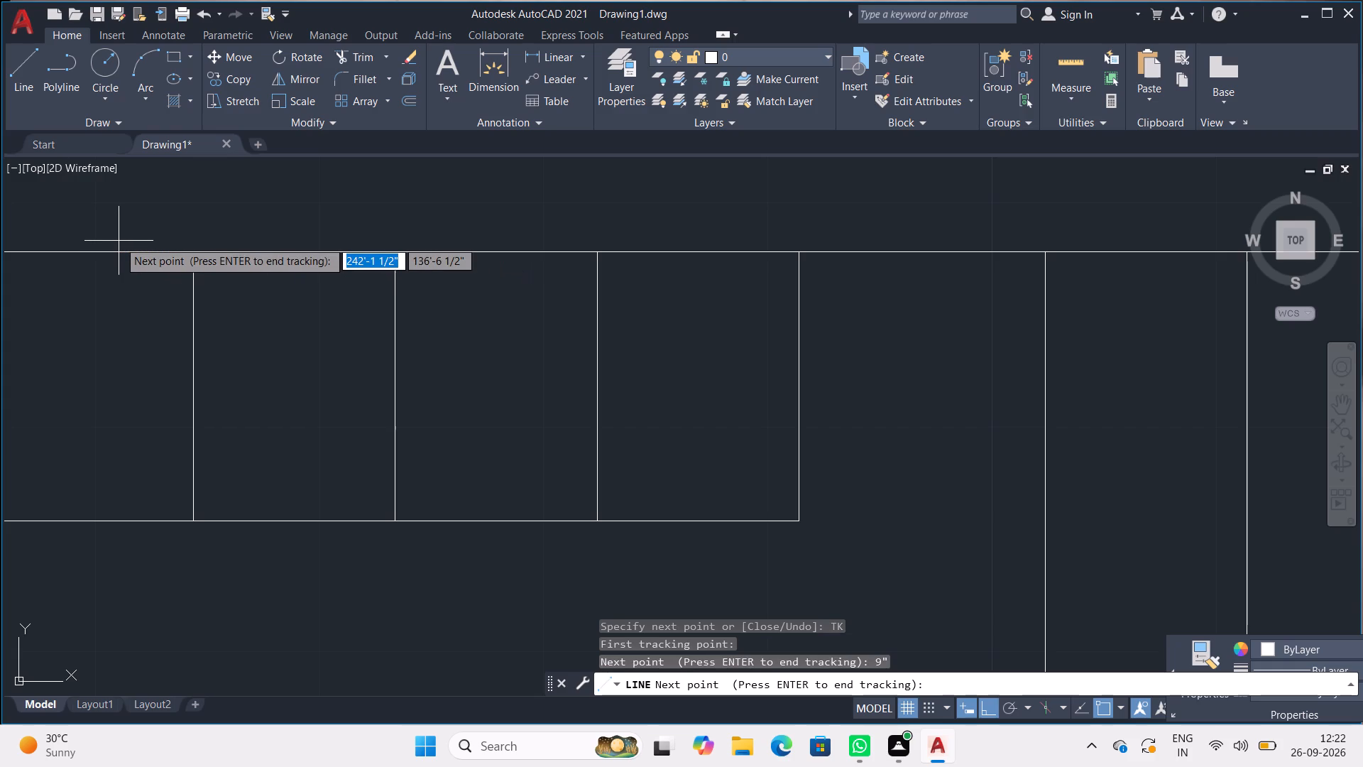
key("Return")
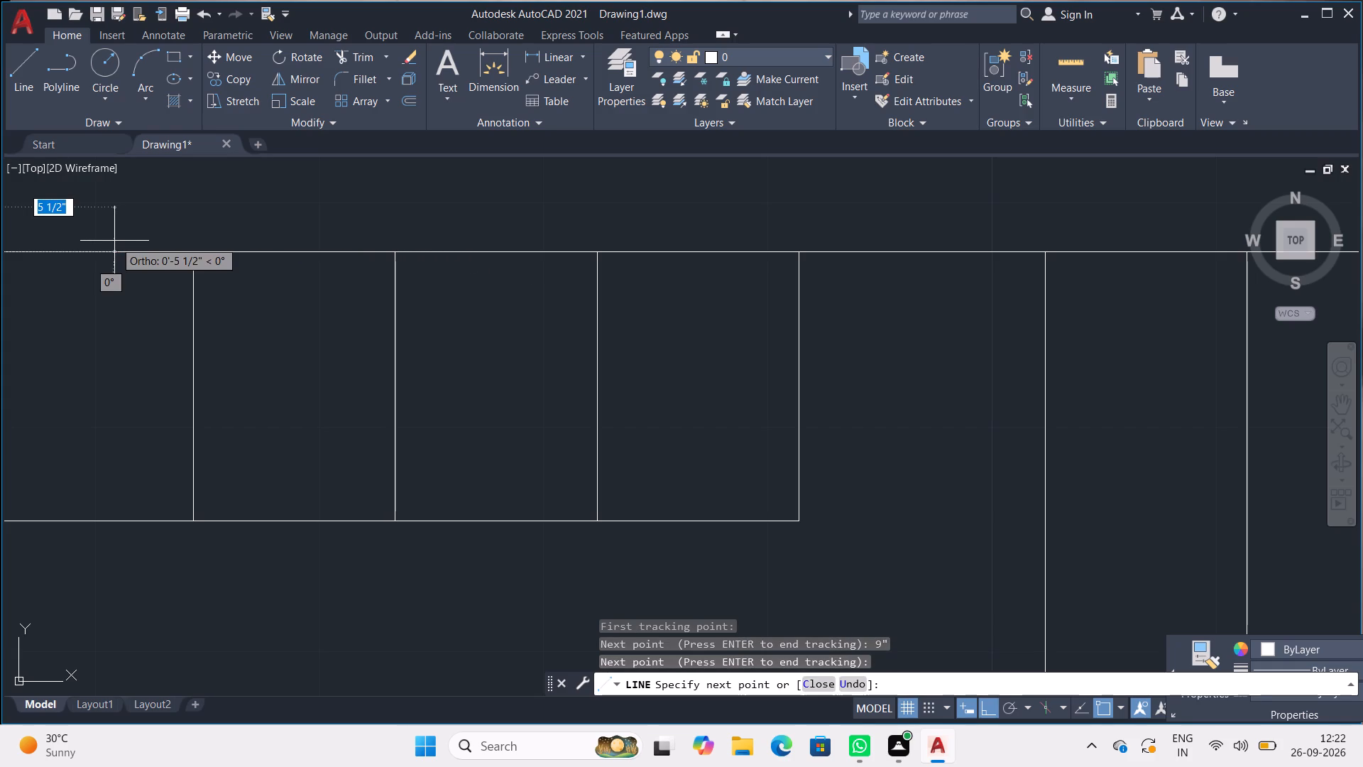
scroll(16, 353, "down", 2)
middle_click_drag(21, 366, 26, 368)
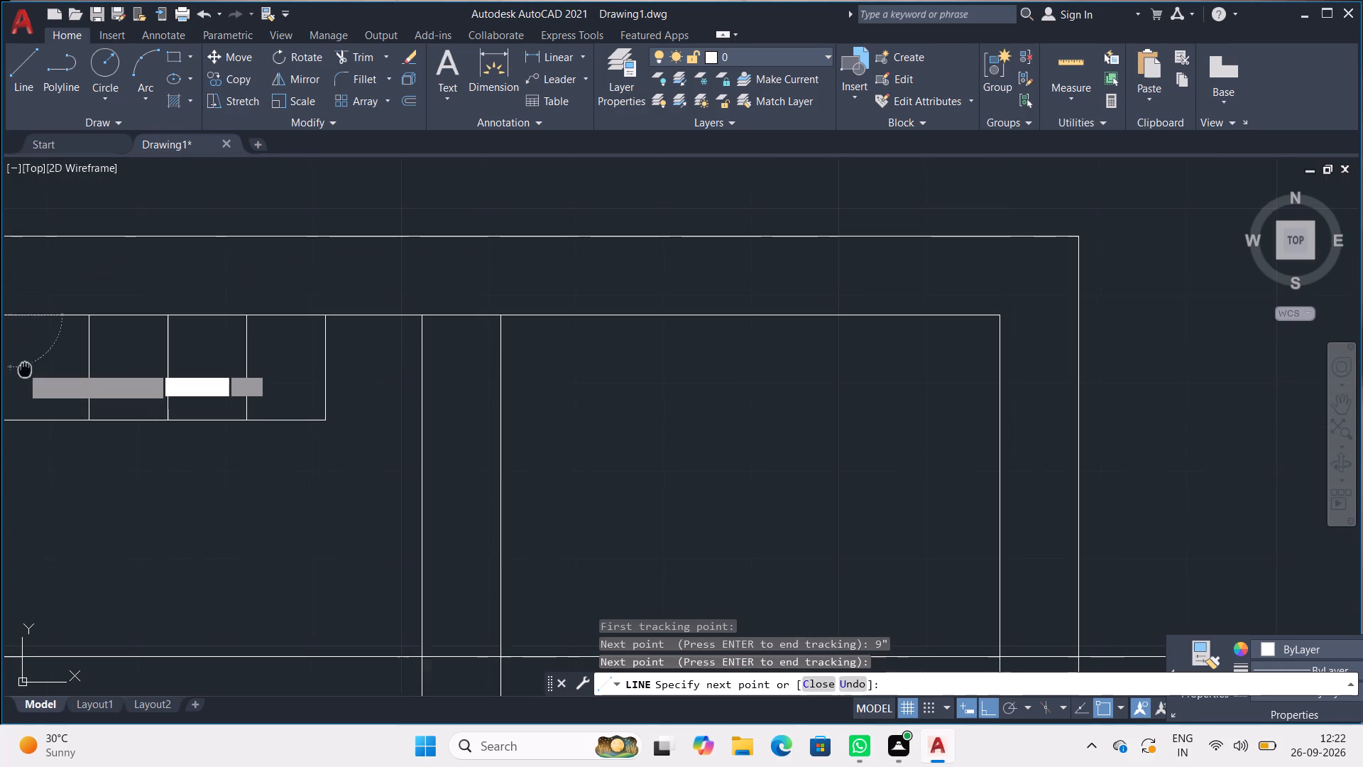
middle_click_drag(26, 368, 407, 452)
scroll(400, 475, "up", 2)
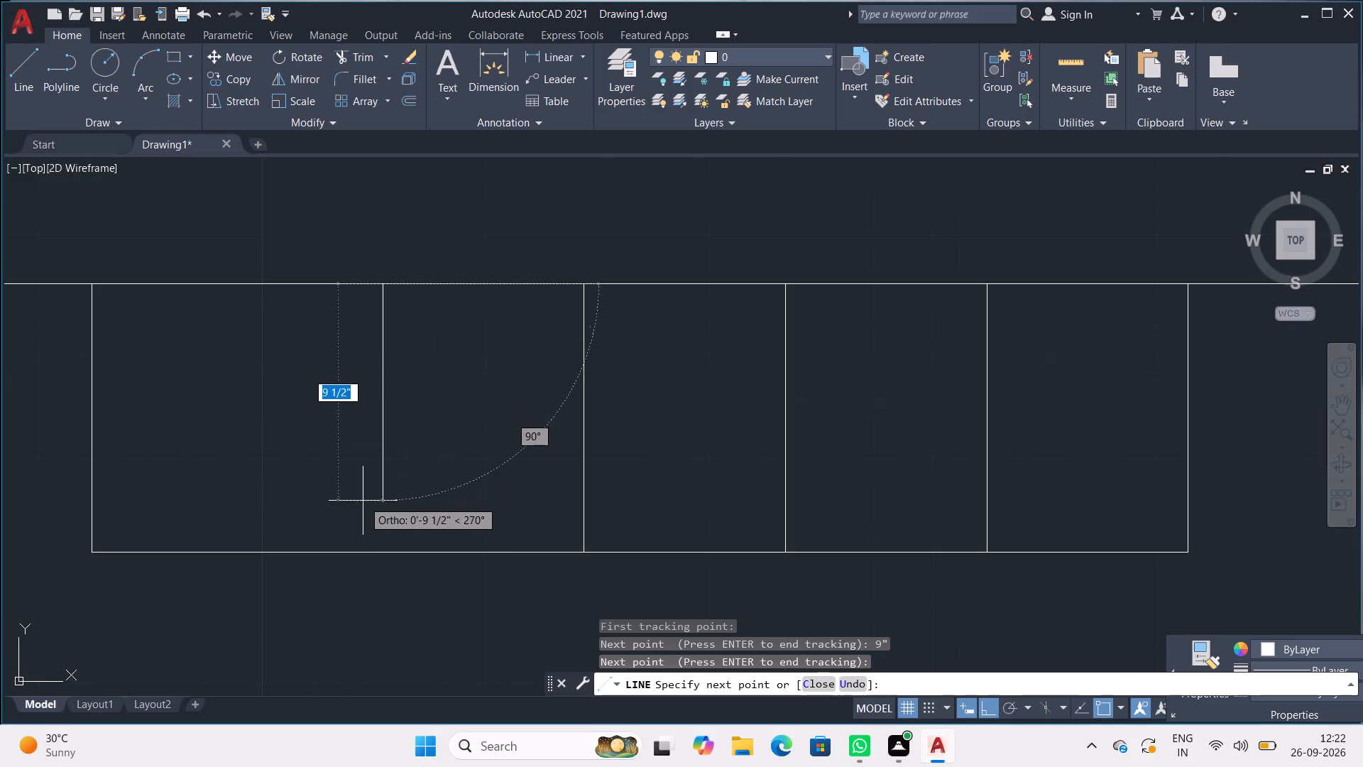
left_click(383, 551)
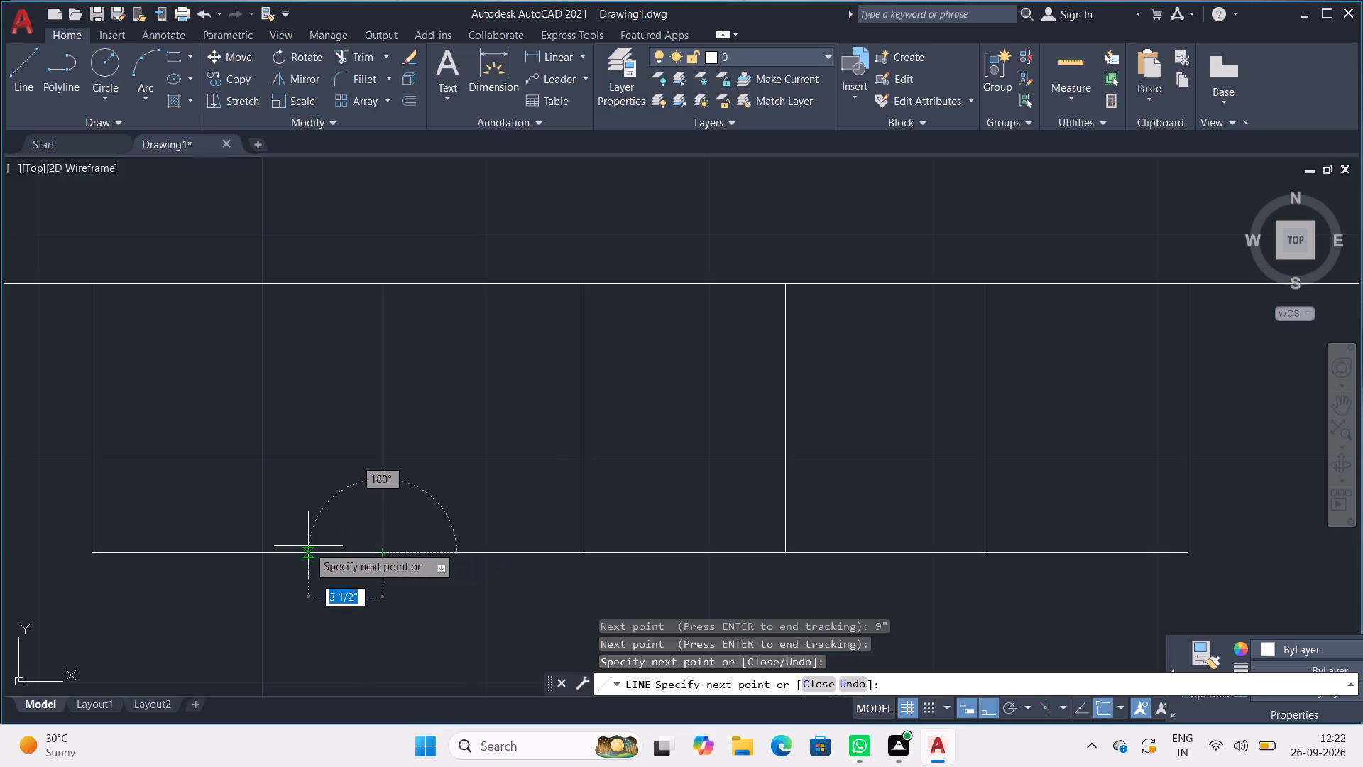
left_click(383, 554)
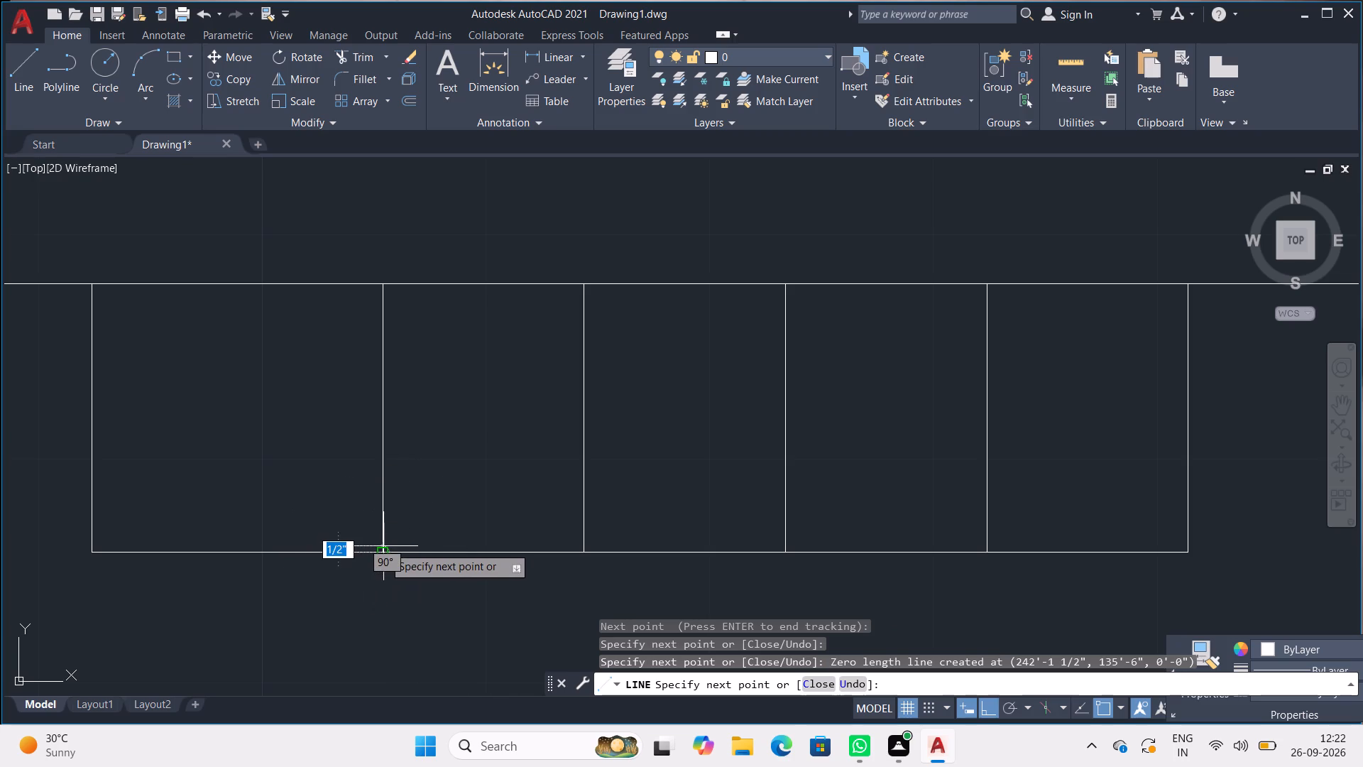
Continue with a fifth divider up to the inner top line, 9" left of the fourth divider's lower end, using tracking.
type("TK")
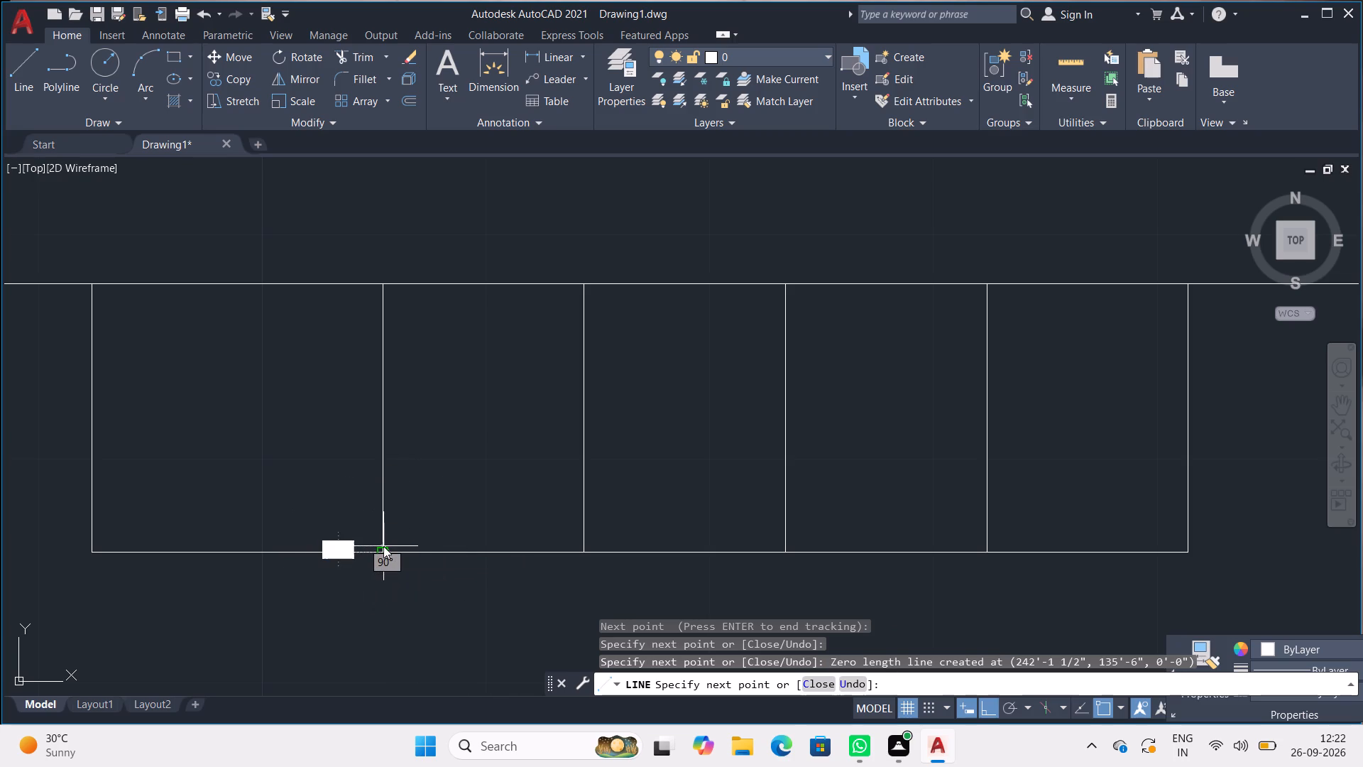
key("Return")
key("BackSpace")
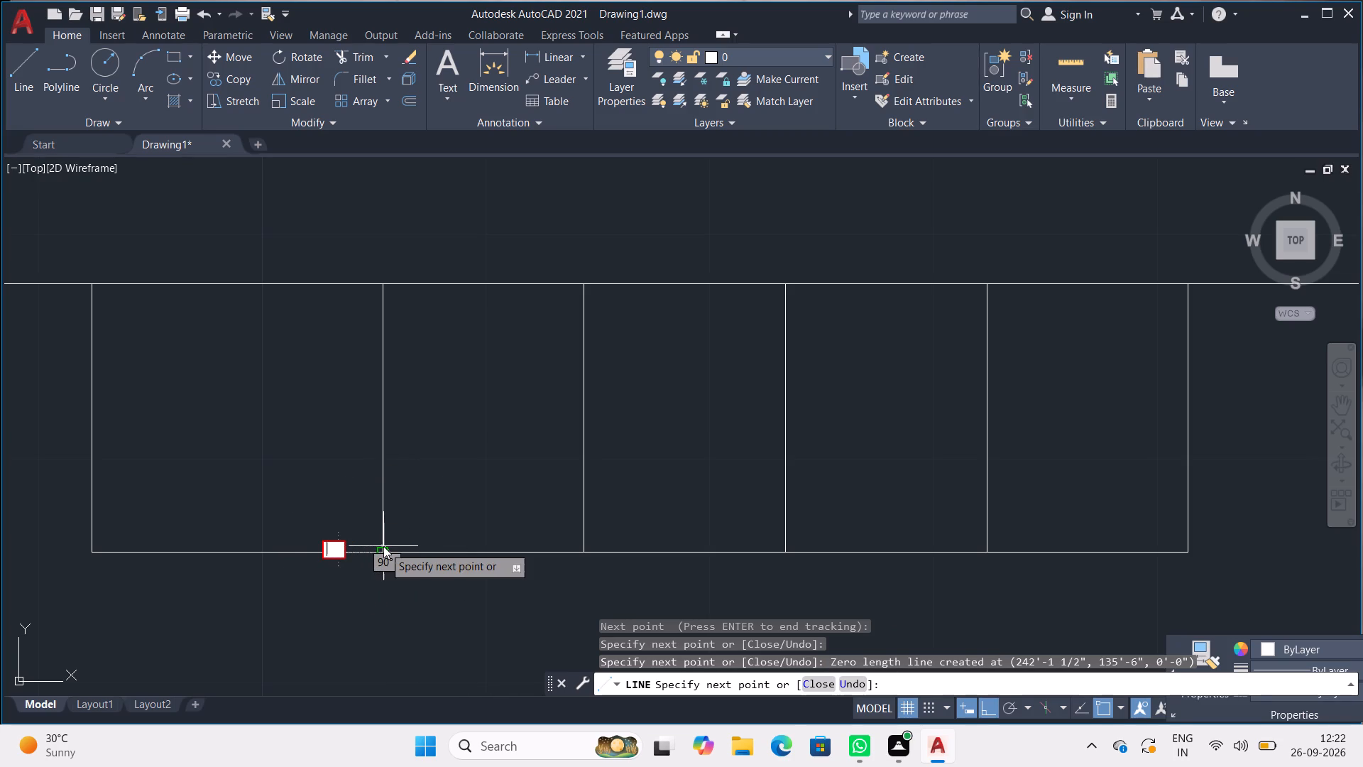
type("TK")
key("Return")
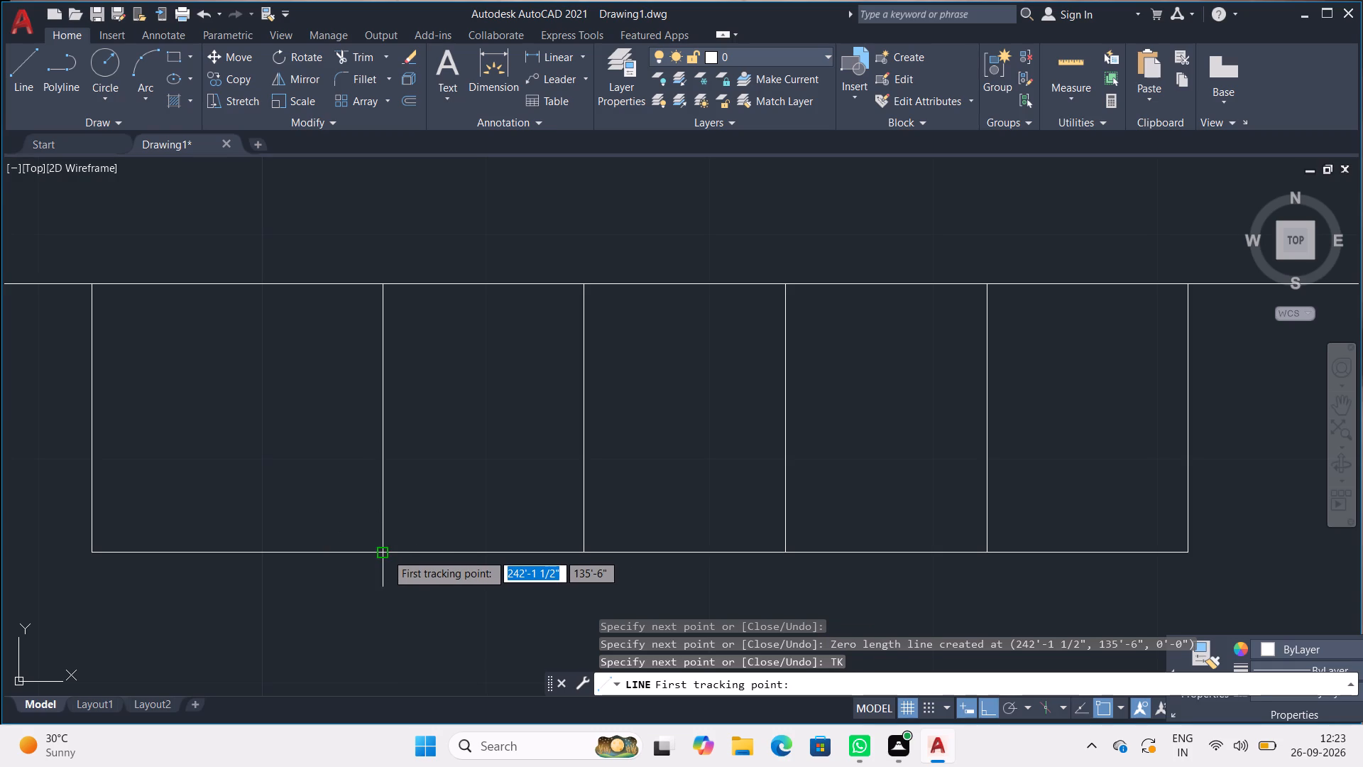
left_click(386, 553)
key("9")
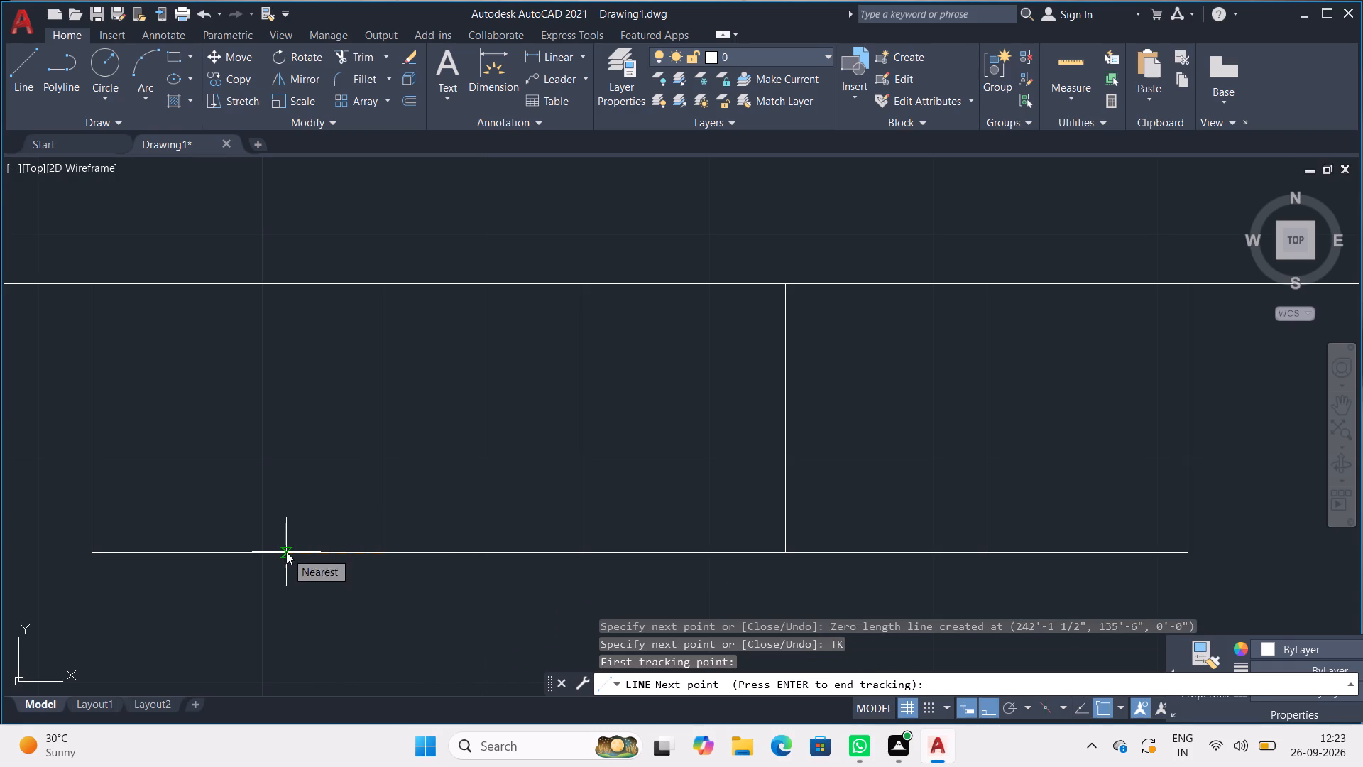
key("shift+quotedbl")
key("Return")
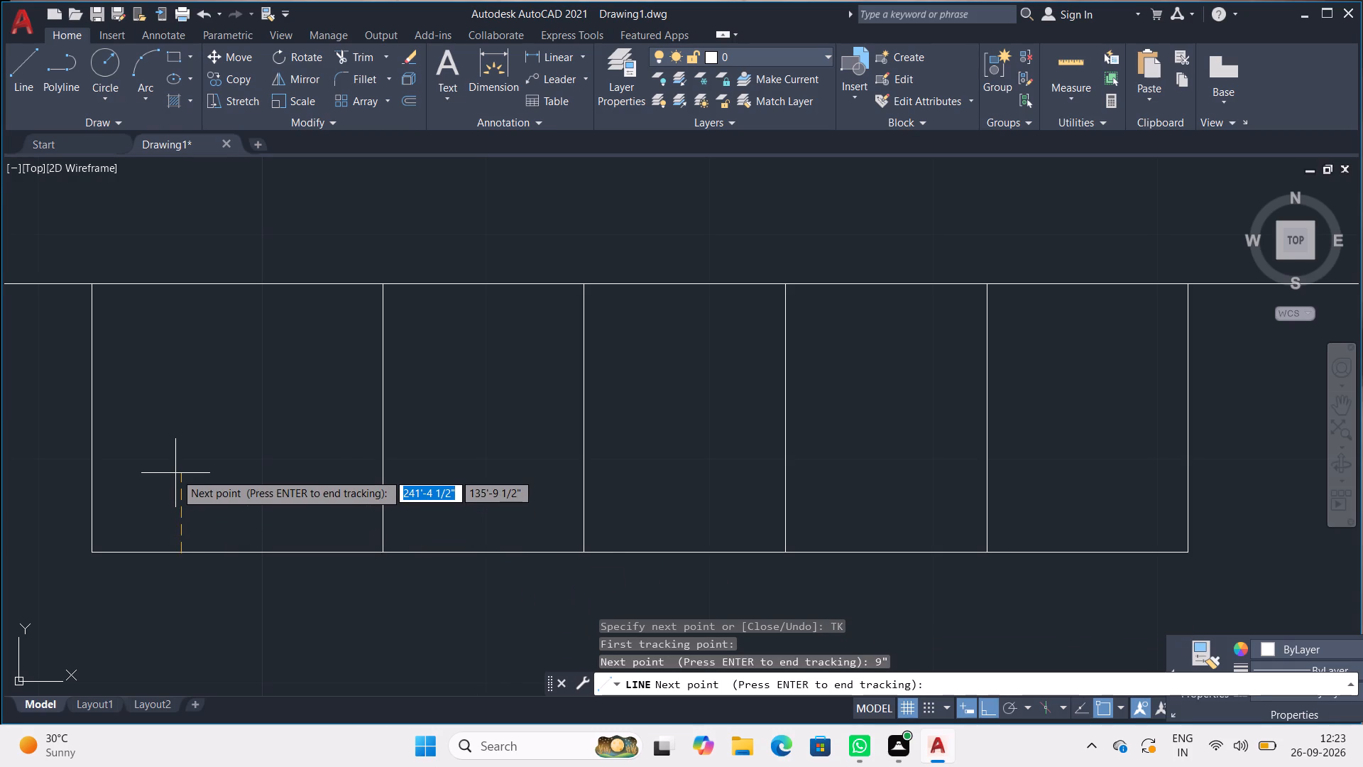
key("Return")
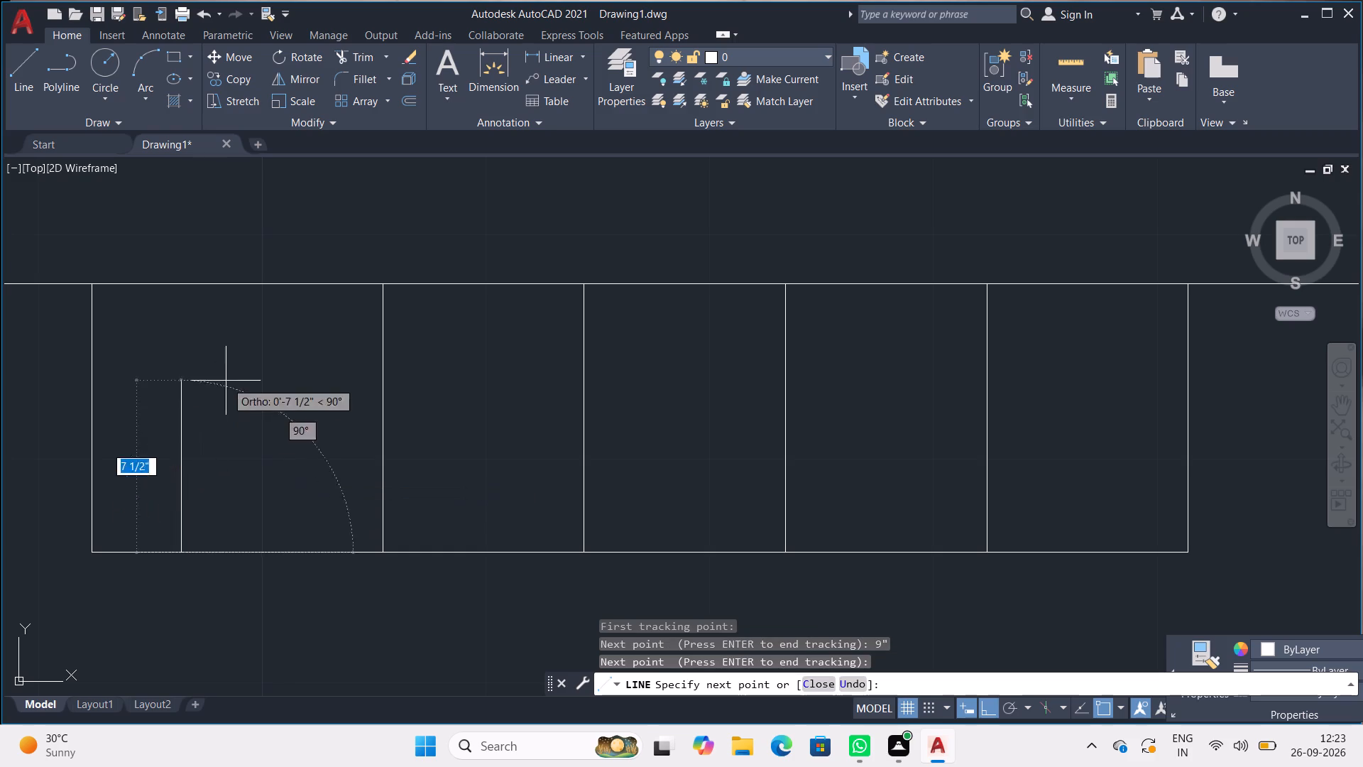
left_click(182, 288)
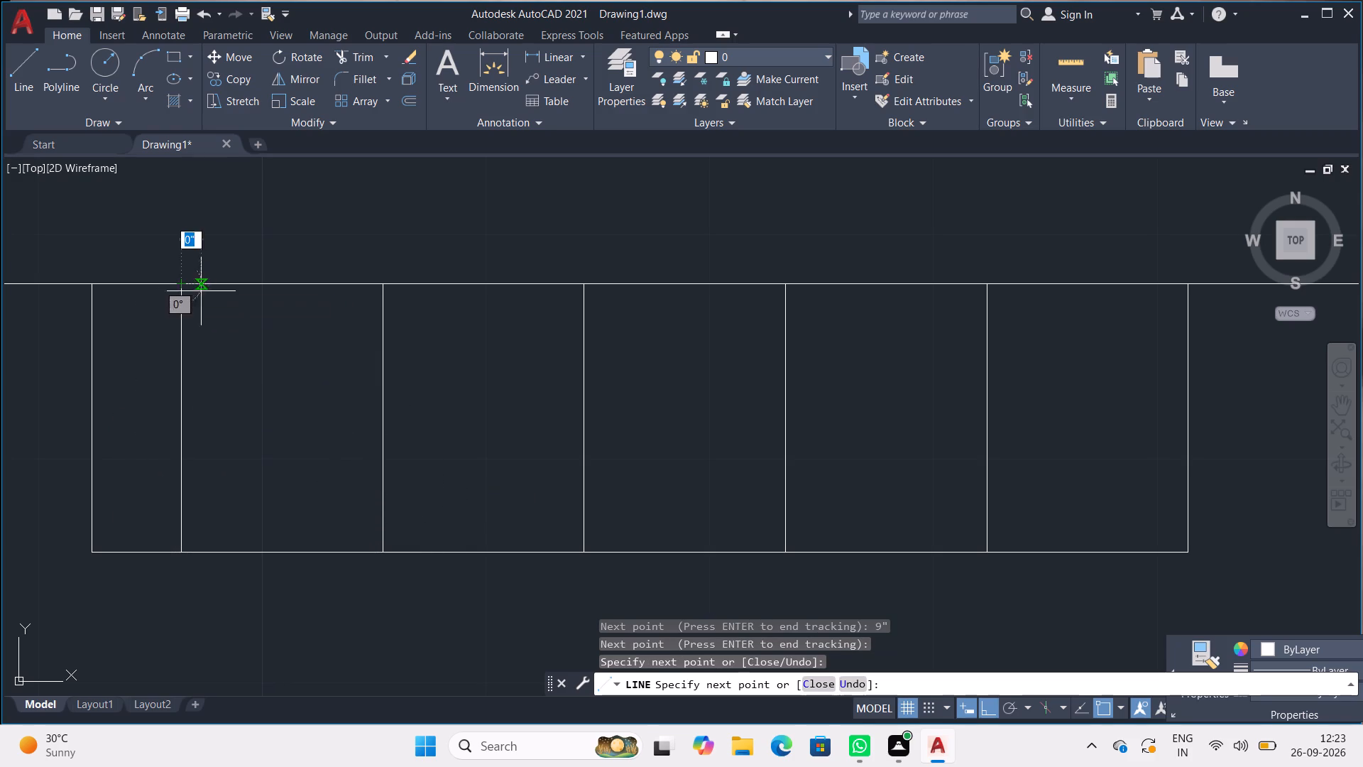
key("space")
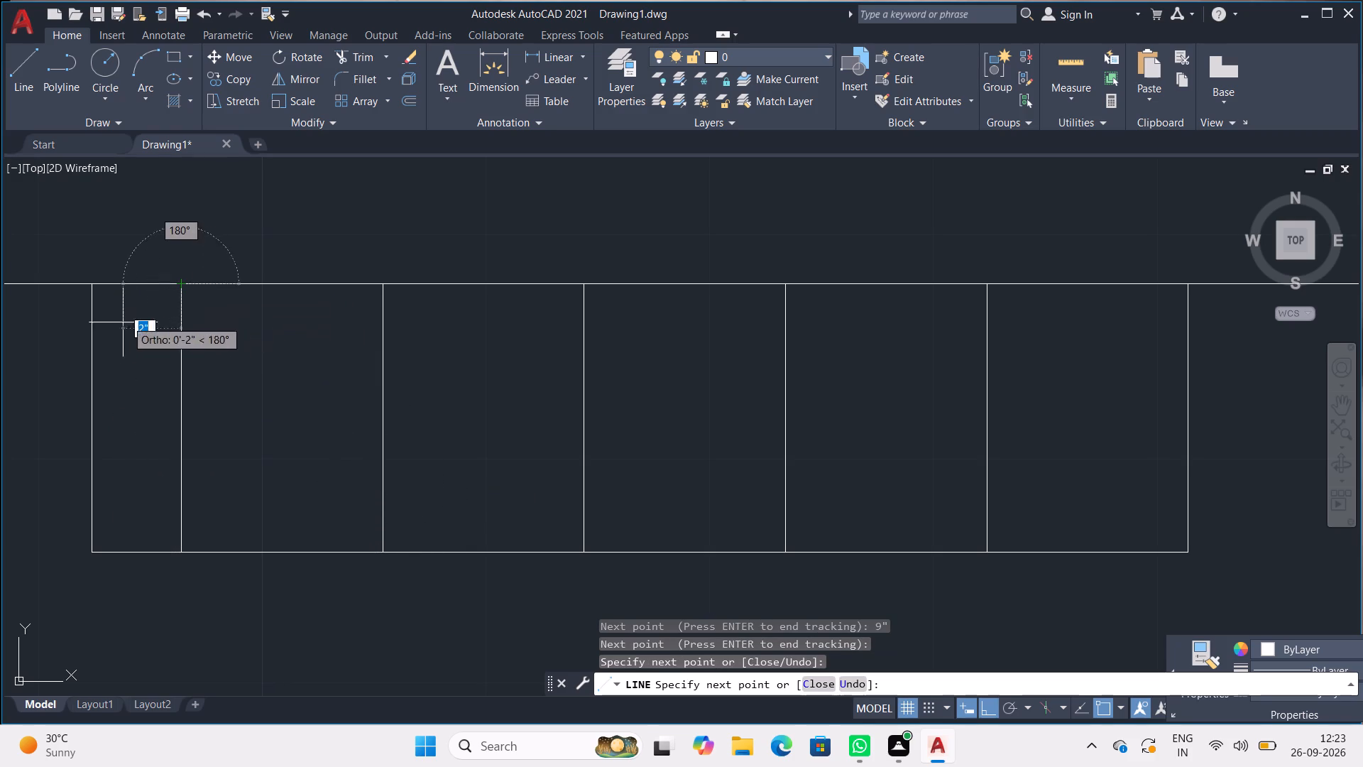
key("Escape")
key("Escape")
key("Escape")
key("Escape")
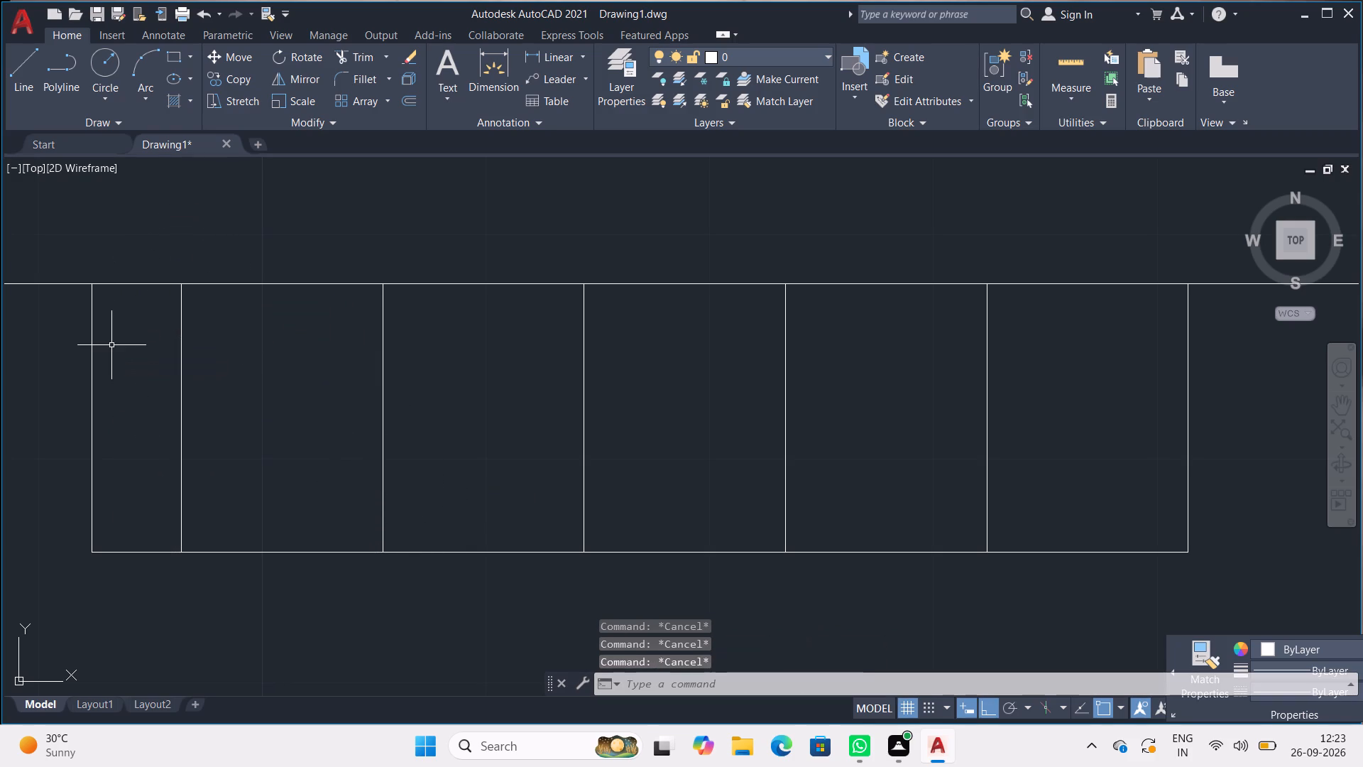
key("Escape")
Trim away the small rectangle's old left side and the leftover bottom line segment beyond the fifth divider.
type("TR")
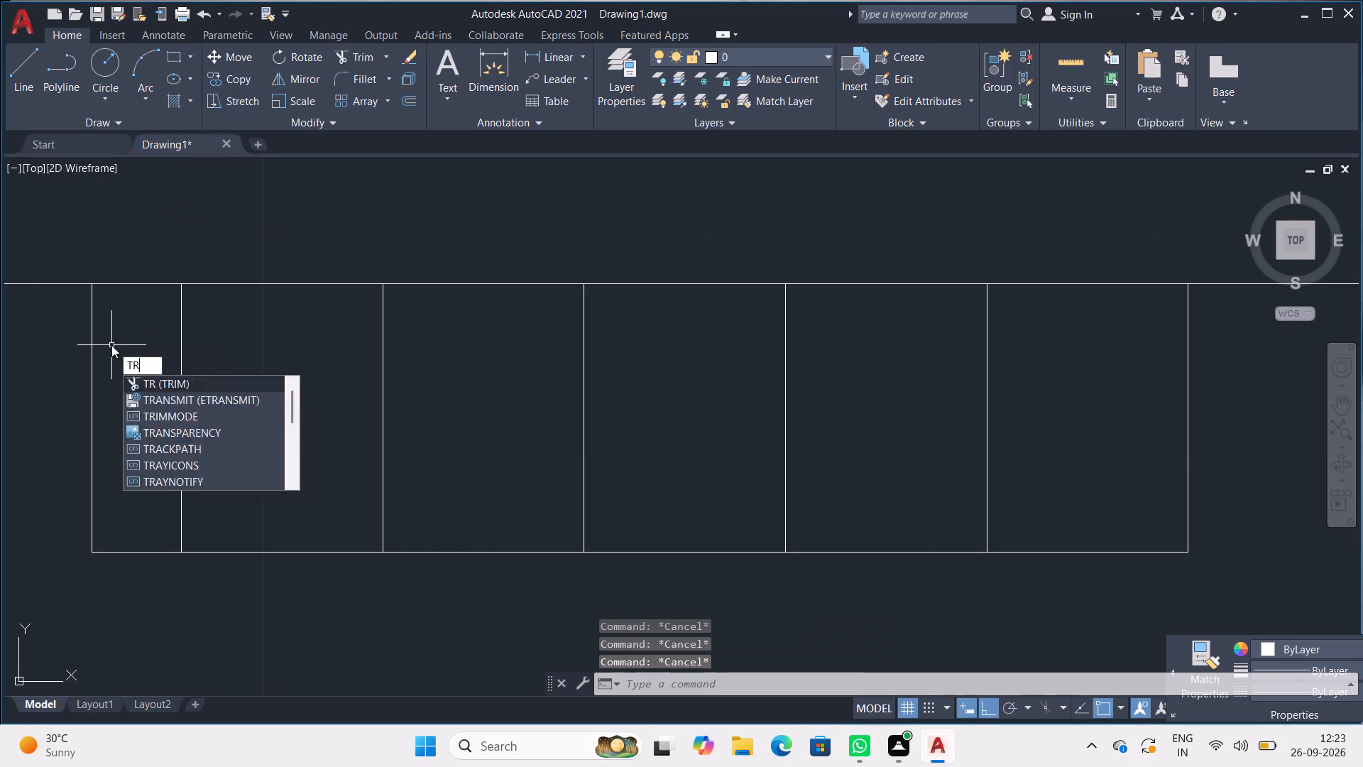
key("Return")
left_click_drag(124, 352, 65, 375)
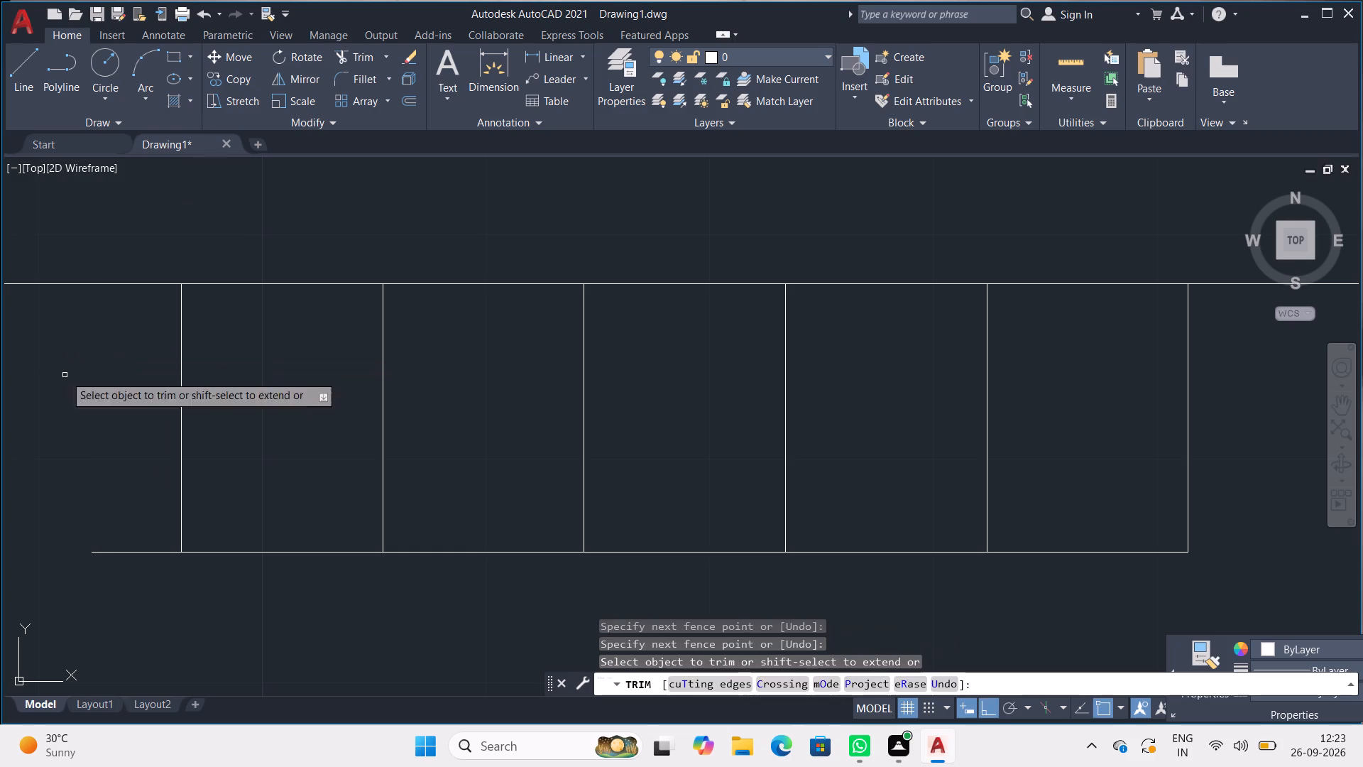
left_click_drag(105, 494, 98, 562)
scroll(252, 560, "down", 2)
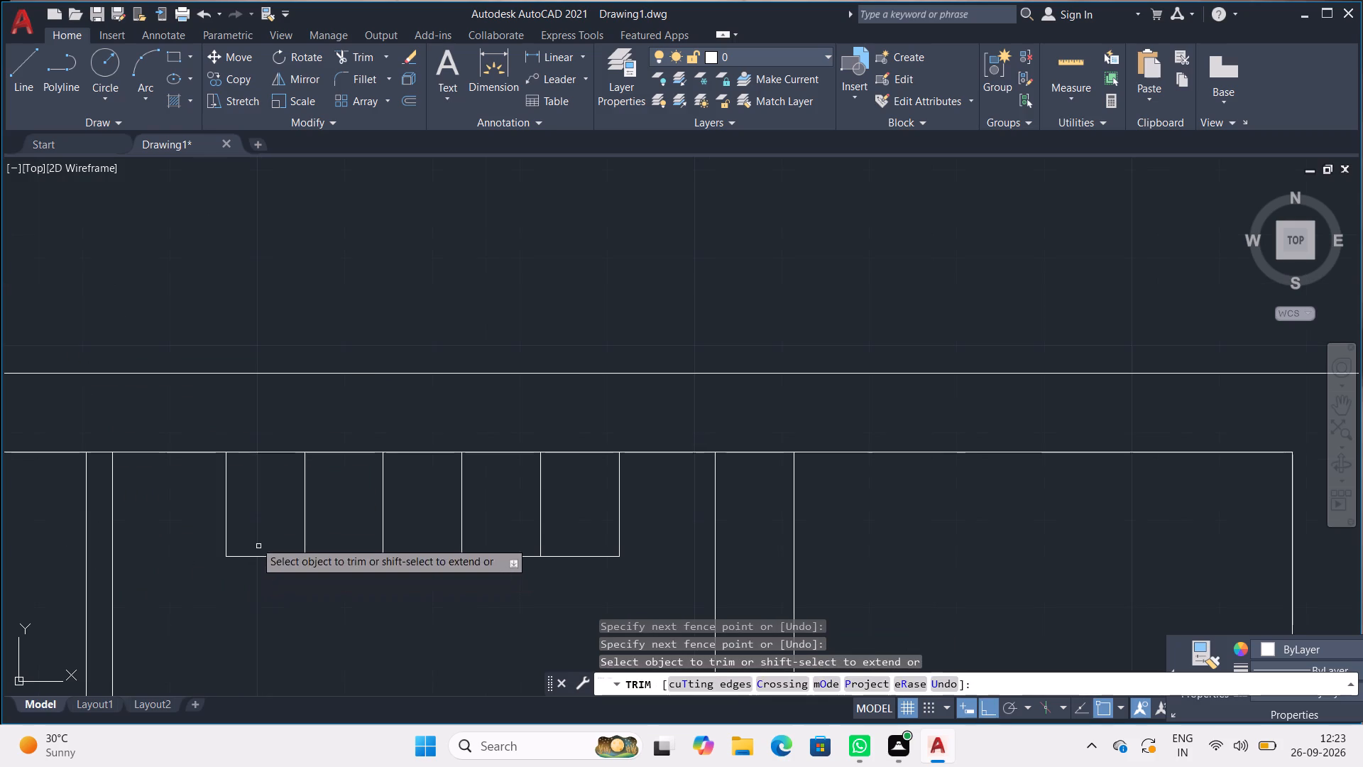
middle_click_drag(199, 611, 380, 463)
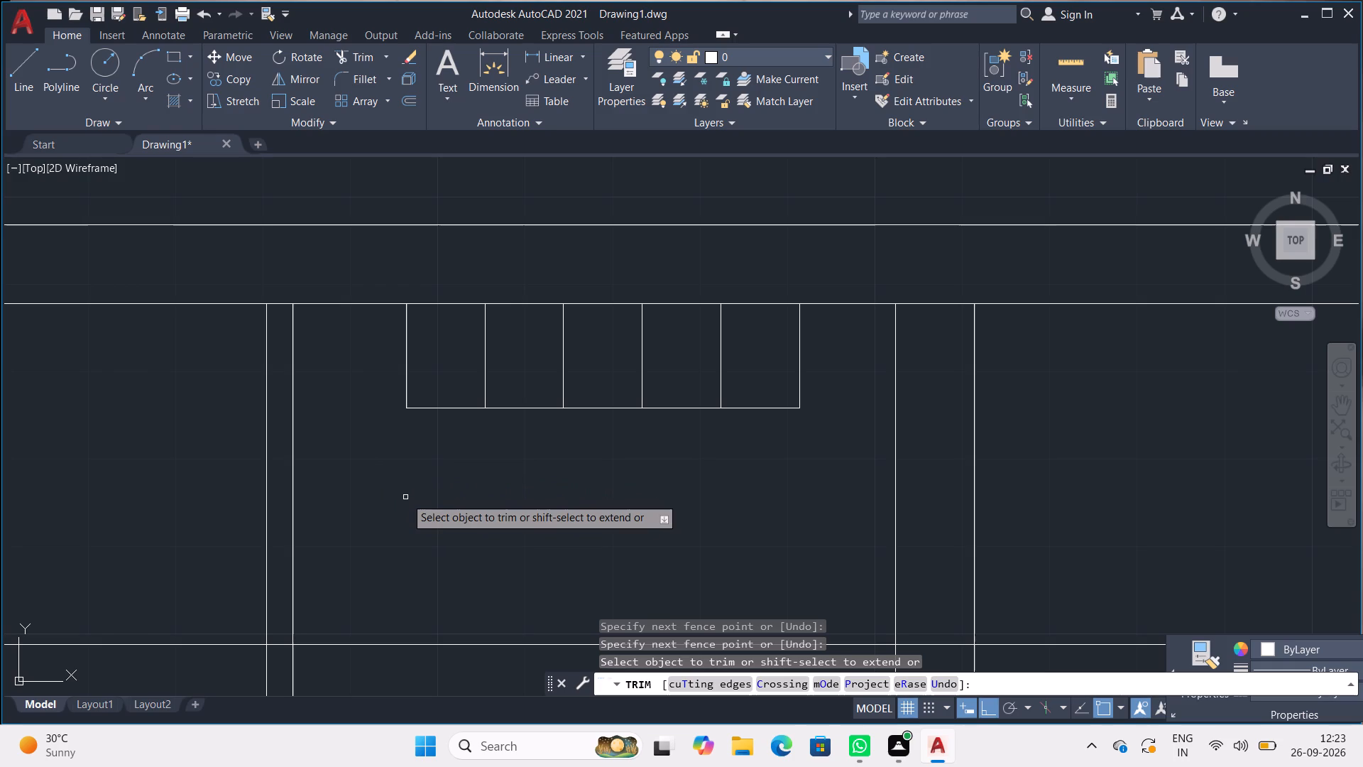
middle_click_drag(405, 497, 395, 473)
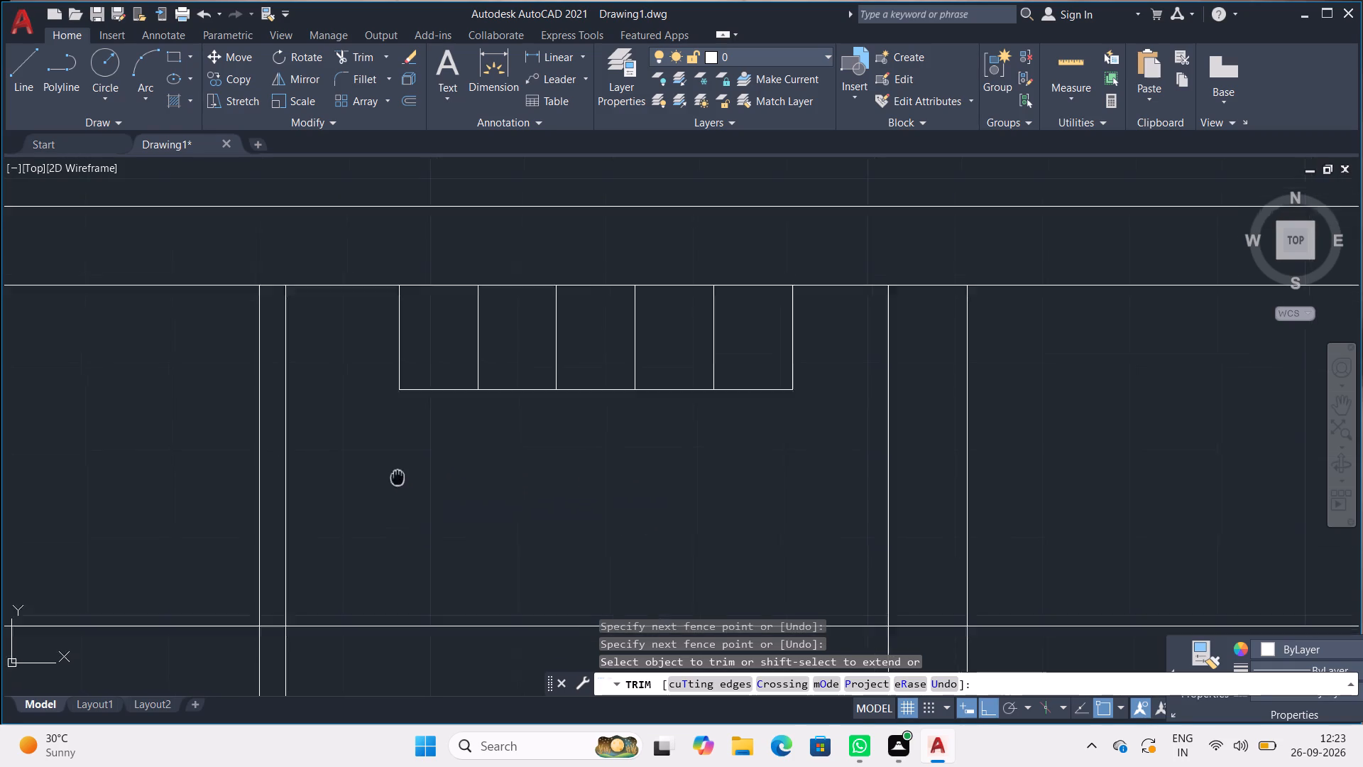
middle_click_drag(395, 473, 341, 422)
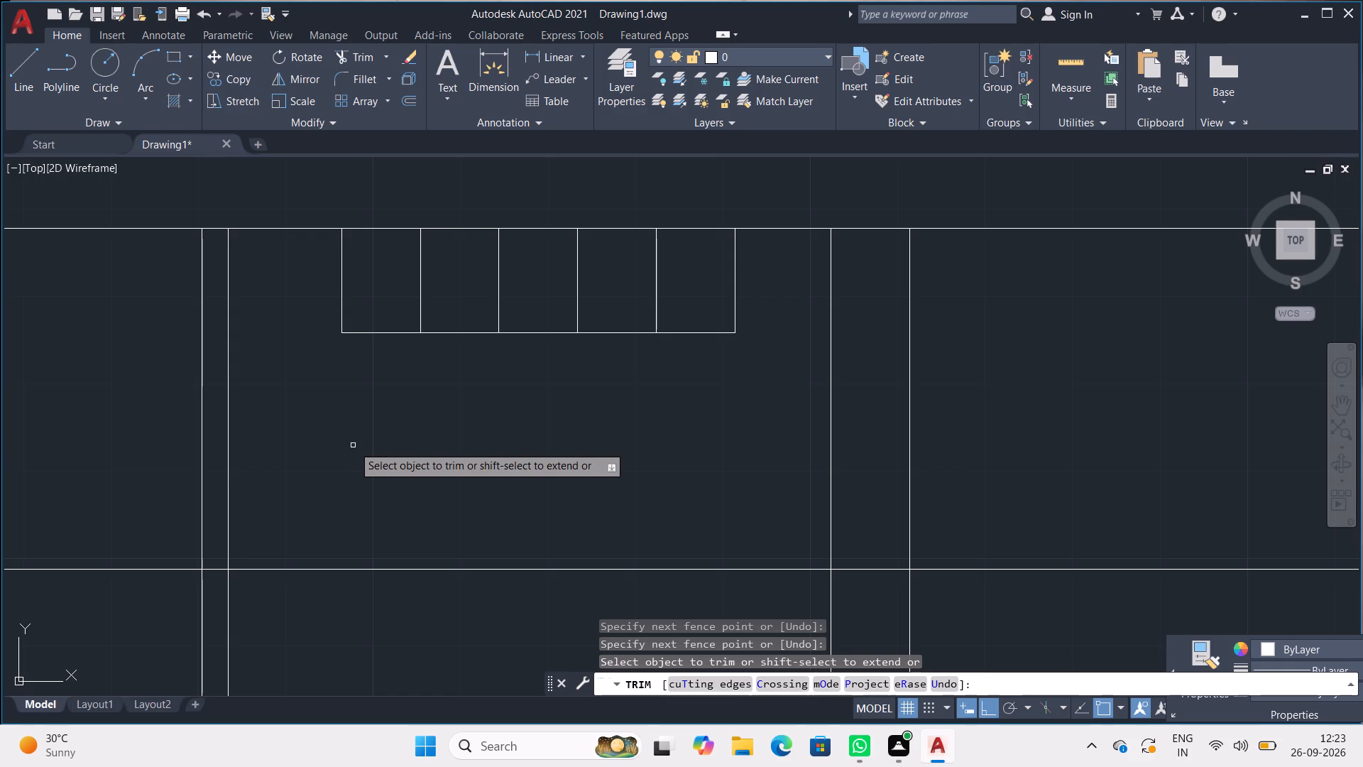
key("Escape")
key("Escape")
key("Escape")
key("Escape")
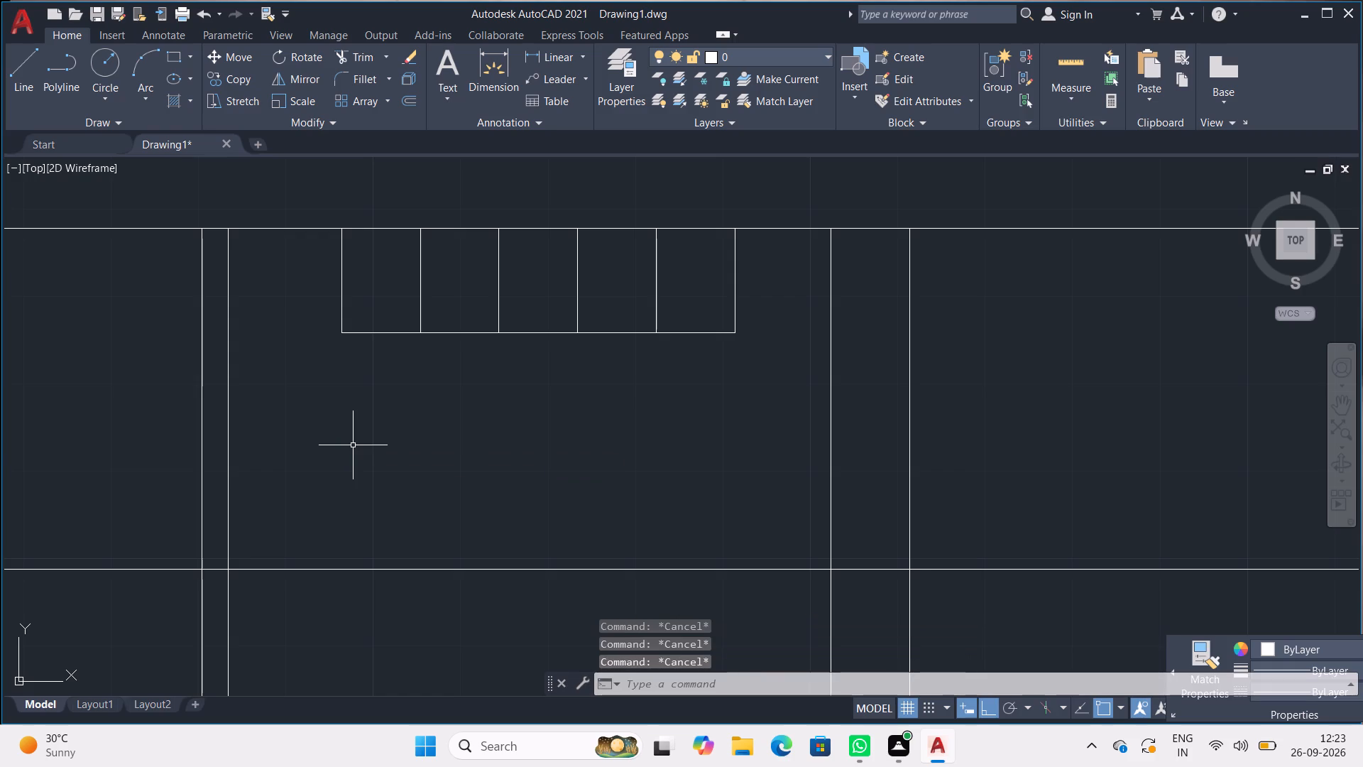
key("Escape")
key("Escape")
key("Escape")
key("Escape")
key("Escape")
key("Escape")
key("Escape")
key("Escape")
key("Escape")
key("Escape")
key("Escape")
key("Escape")
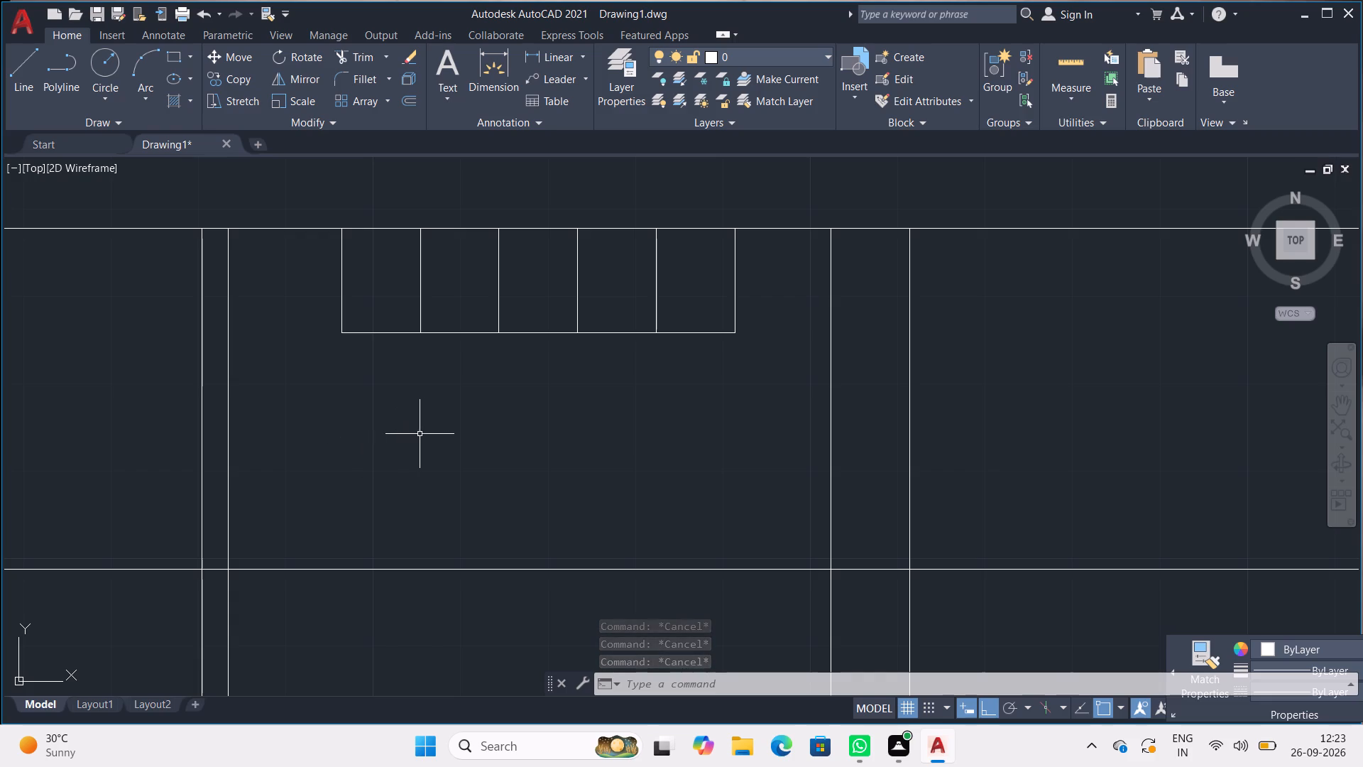
Draw a U-shaped compartment 1' deep and 9" wide below the inner top line, starting 9" right of the second partition's right line.
scroll(466, 435, "down", 1)
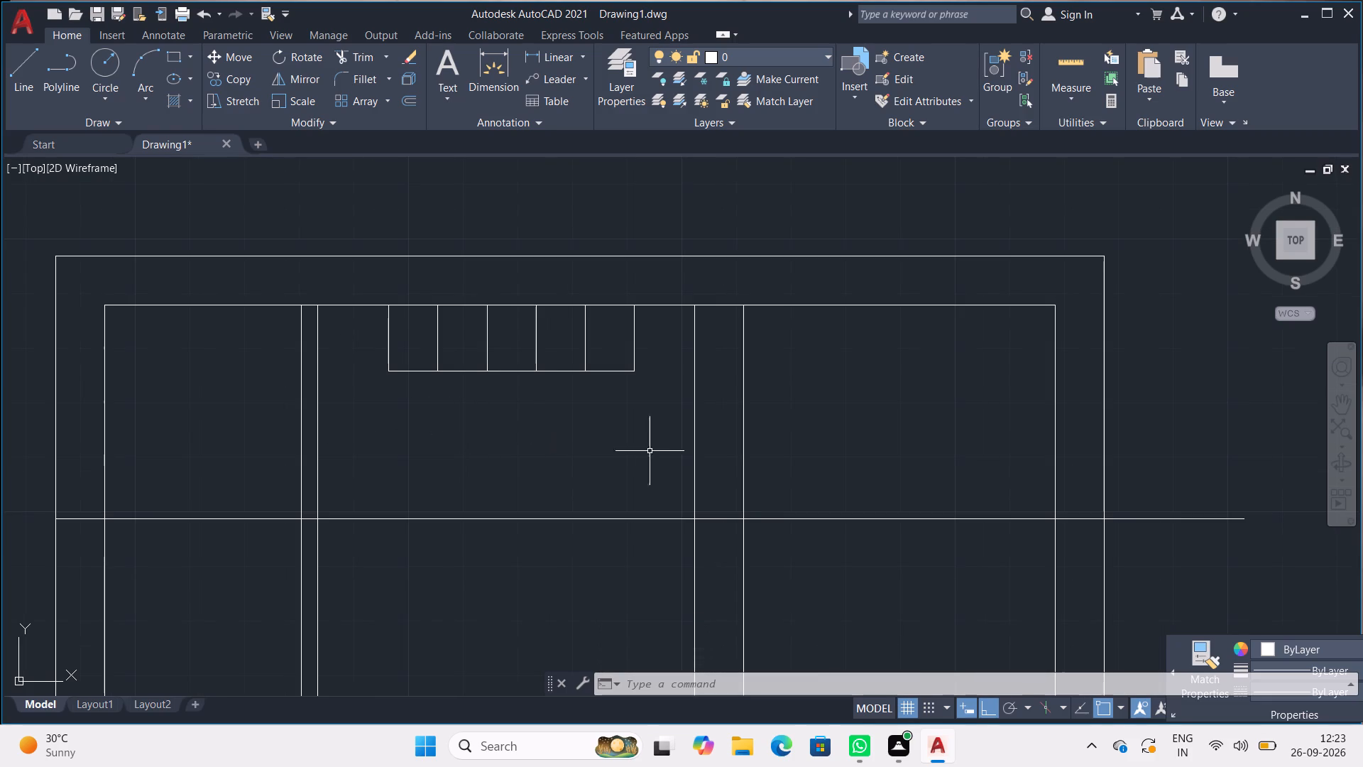
middle_click_drag(653, 457, 416, 491)
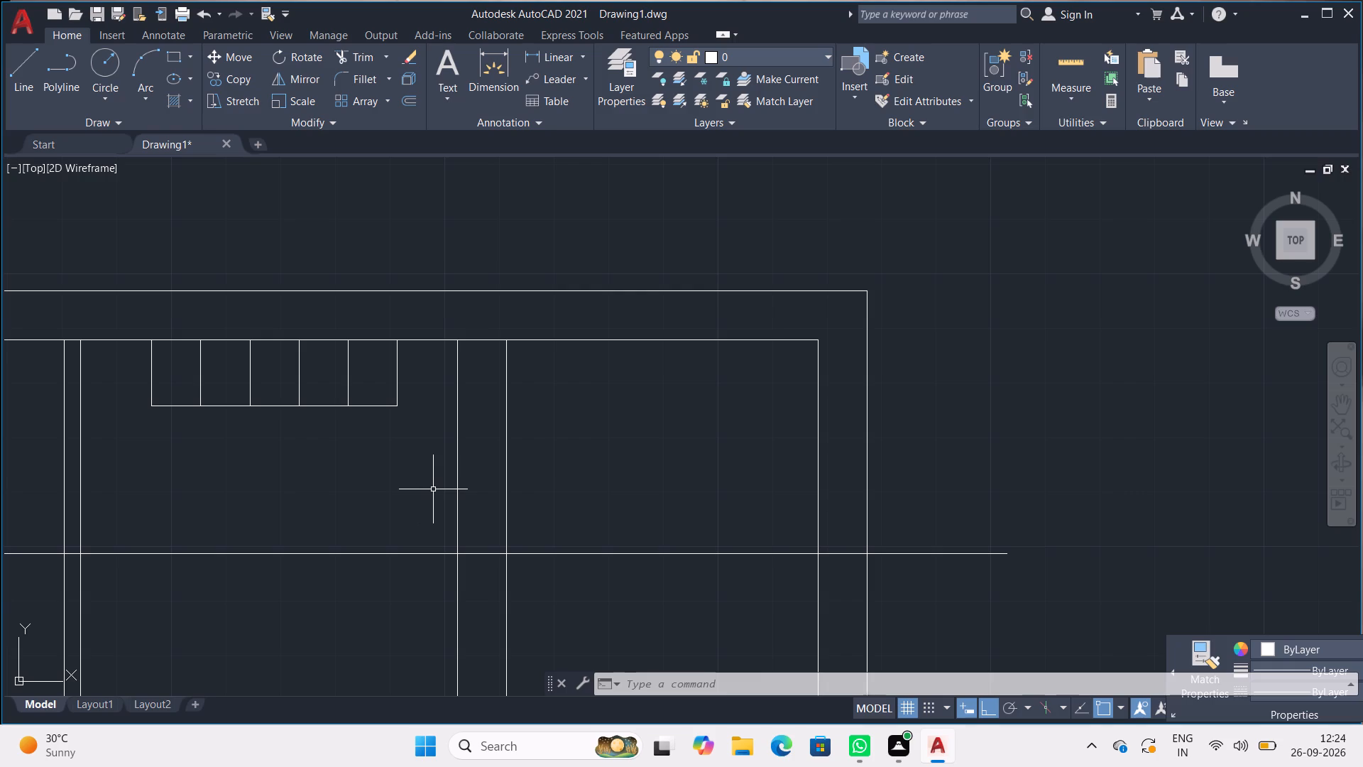
middle_click_drag(440, 472, 390, 498)
scroll(437, 474, "up", 2)
middle_click_drag(488, 437, 437, 543)
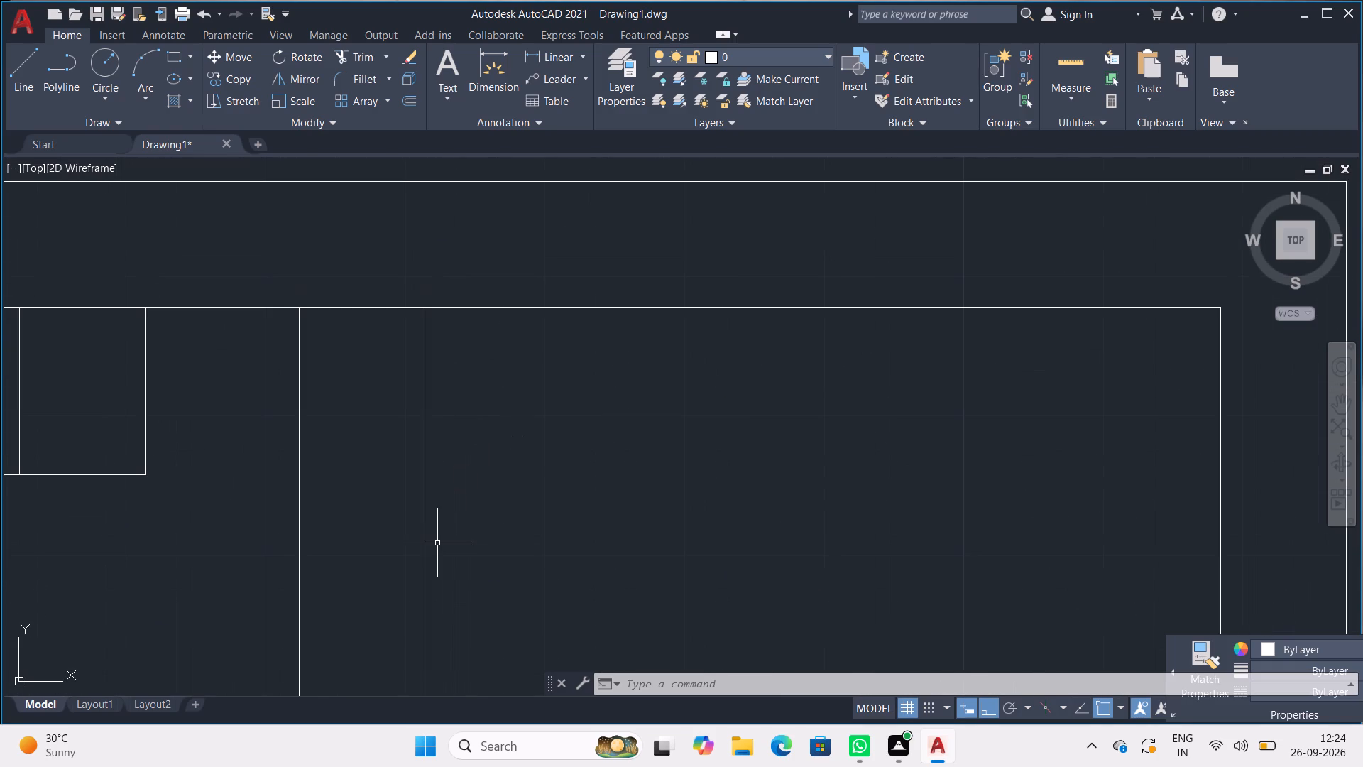
key("l")
key("Return")
type("TK")
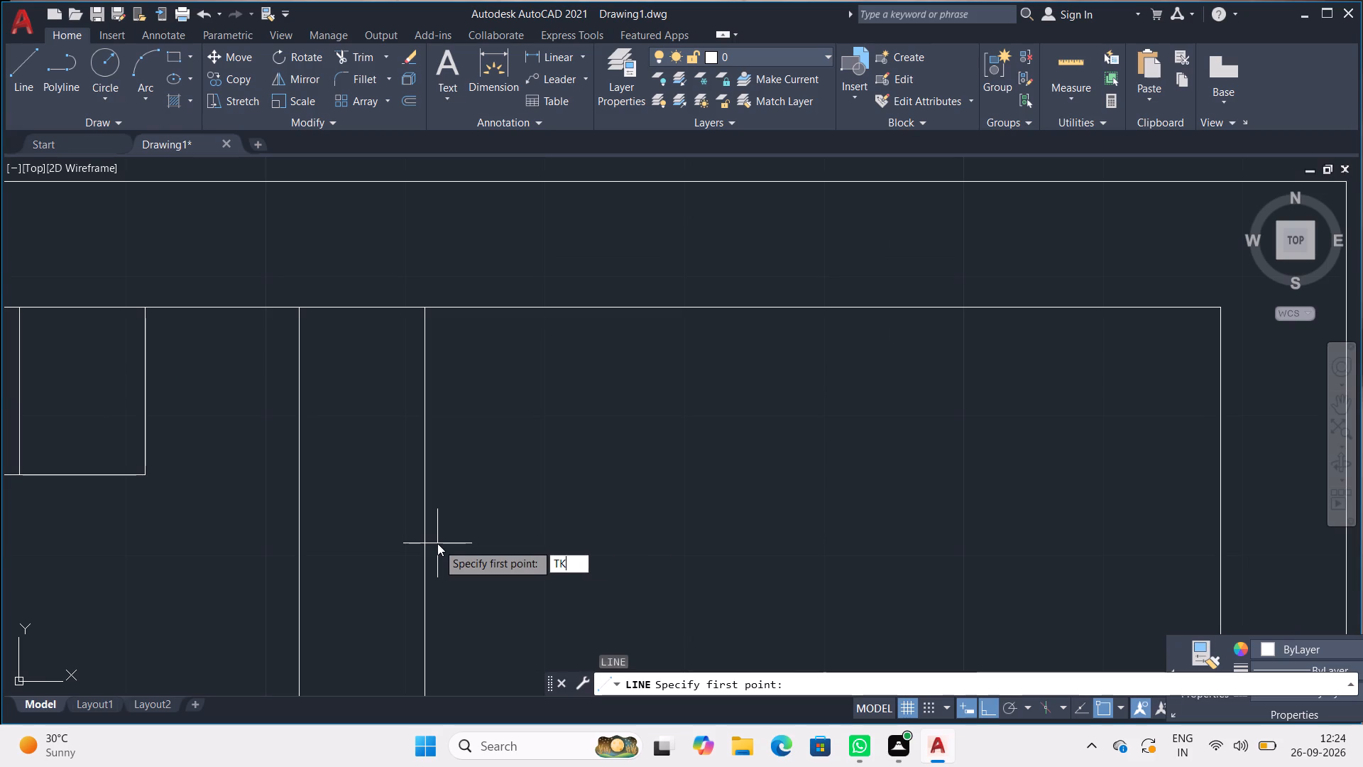
key("Return")
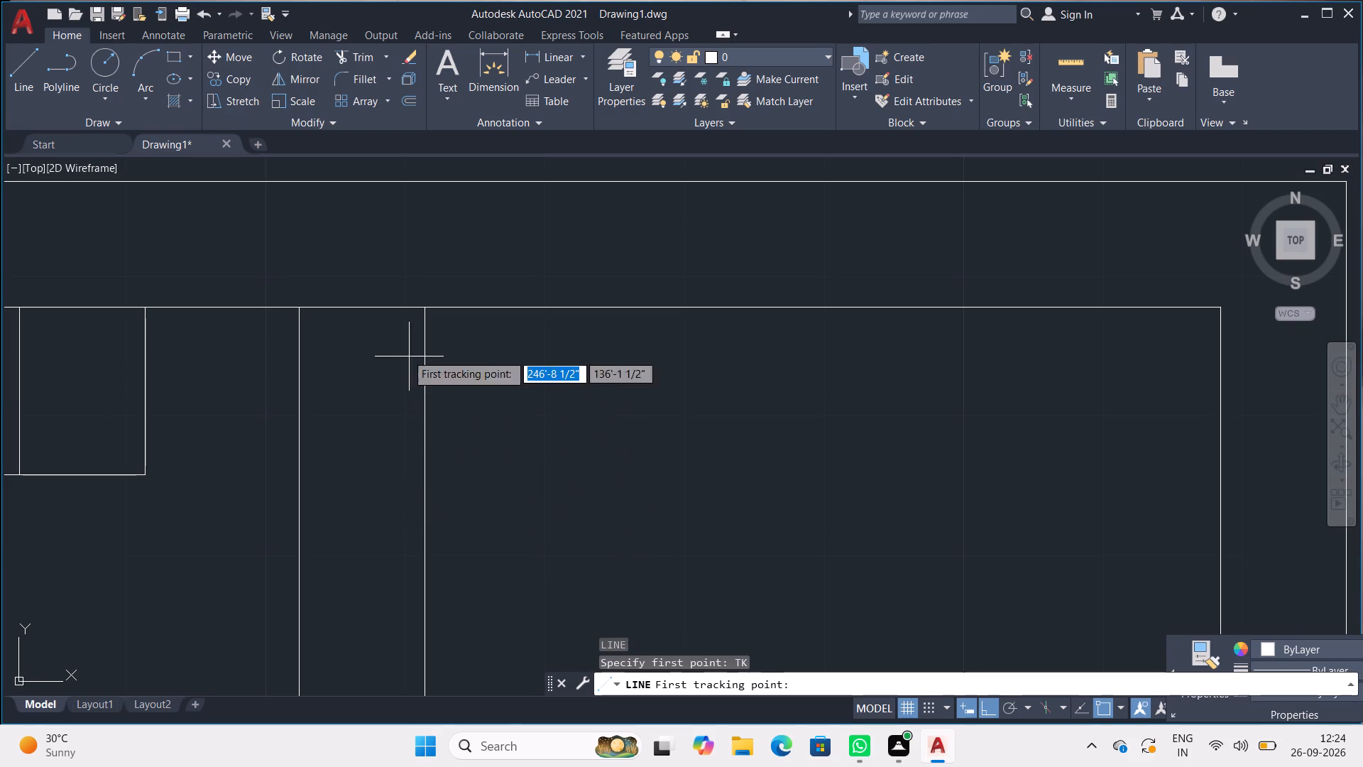
left_click(425, 305)
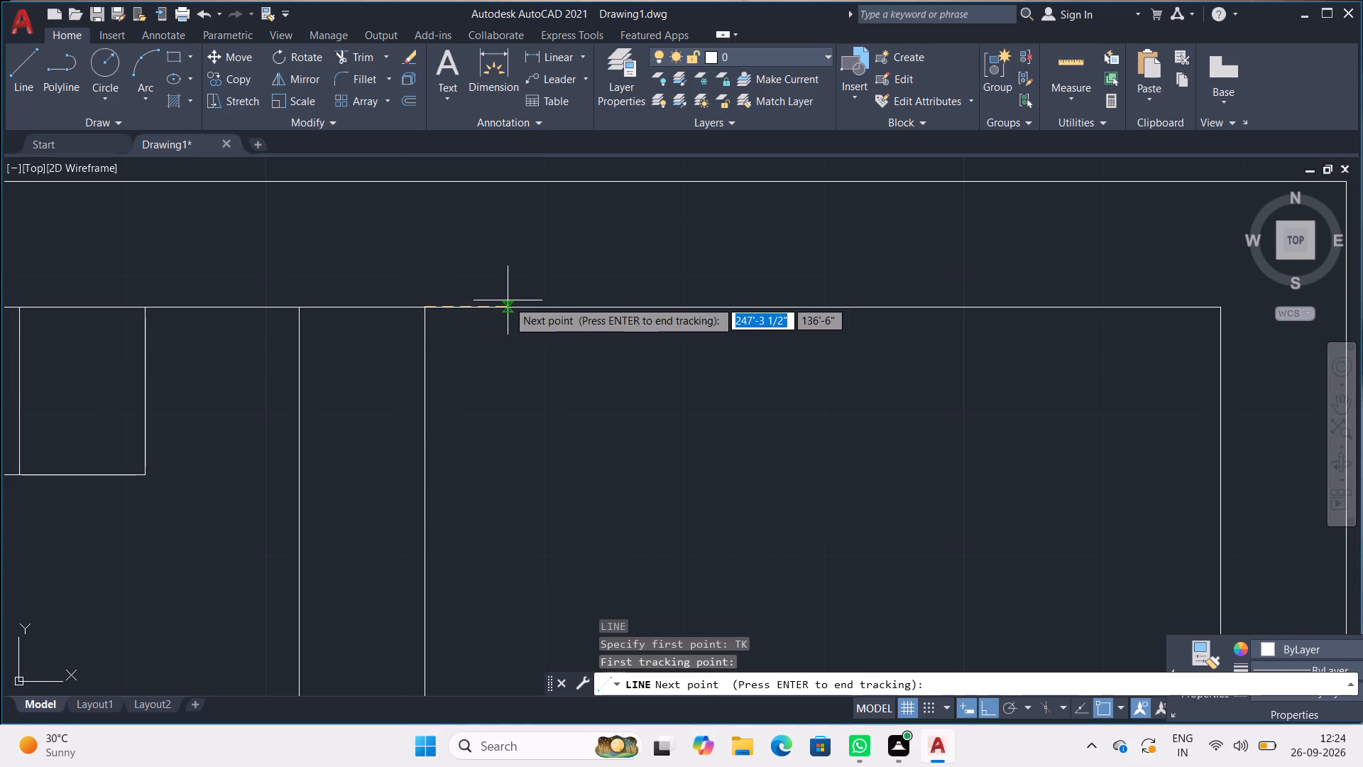
type("9\"")
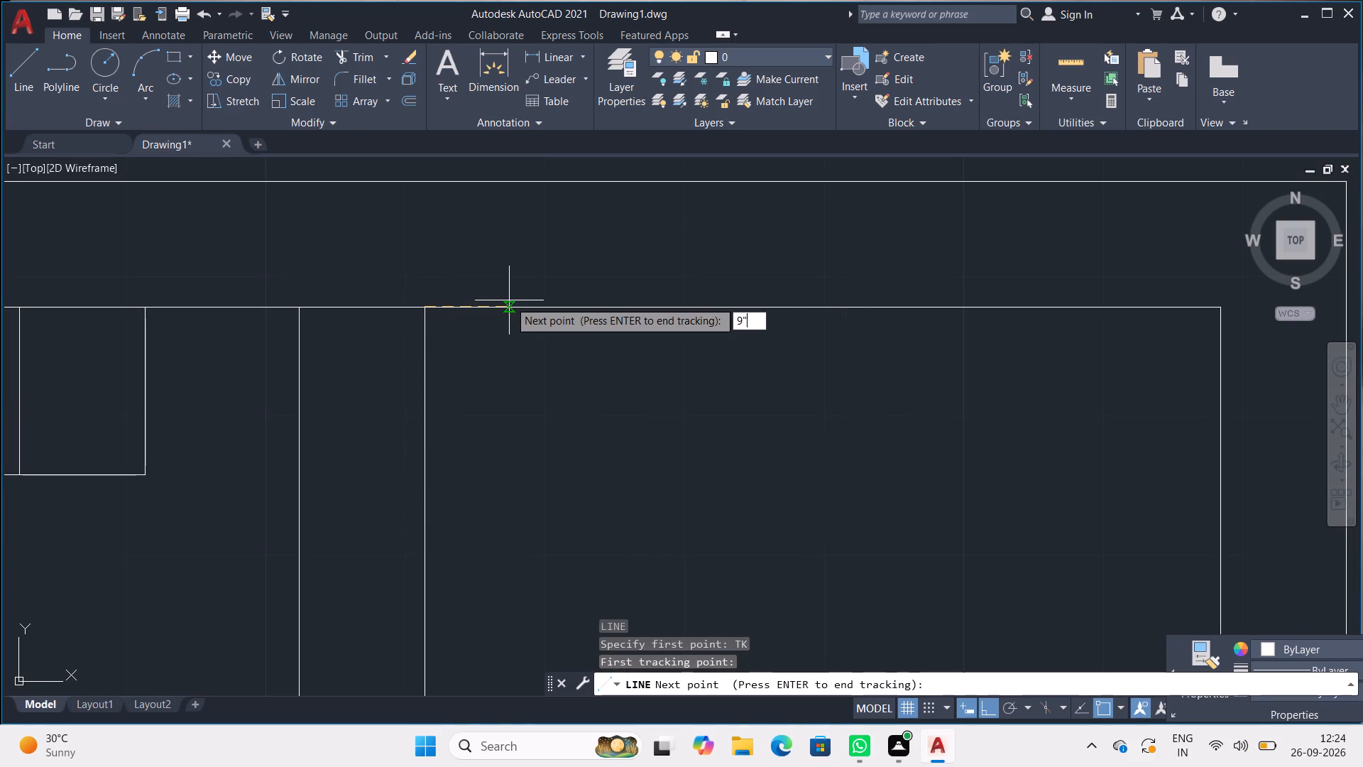
key("Return")
key("Return")
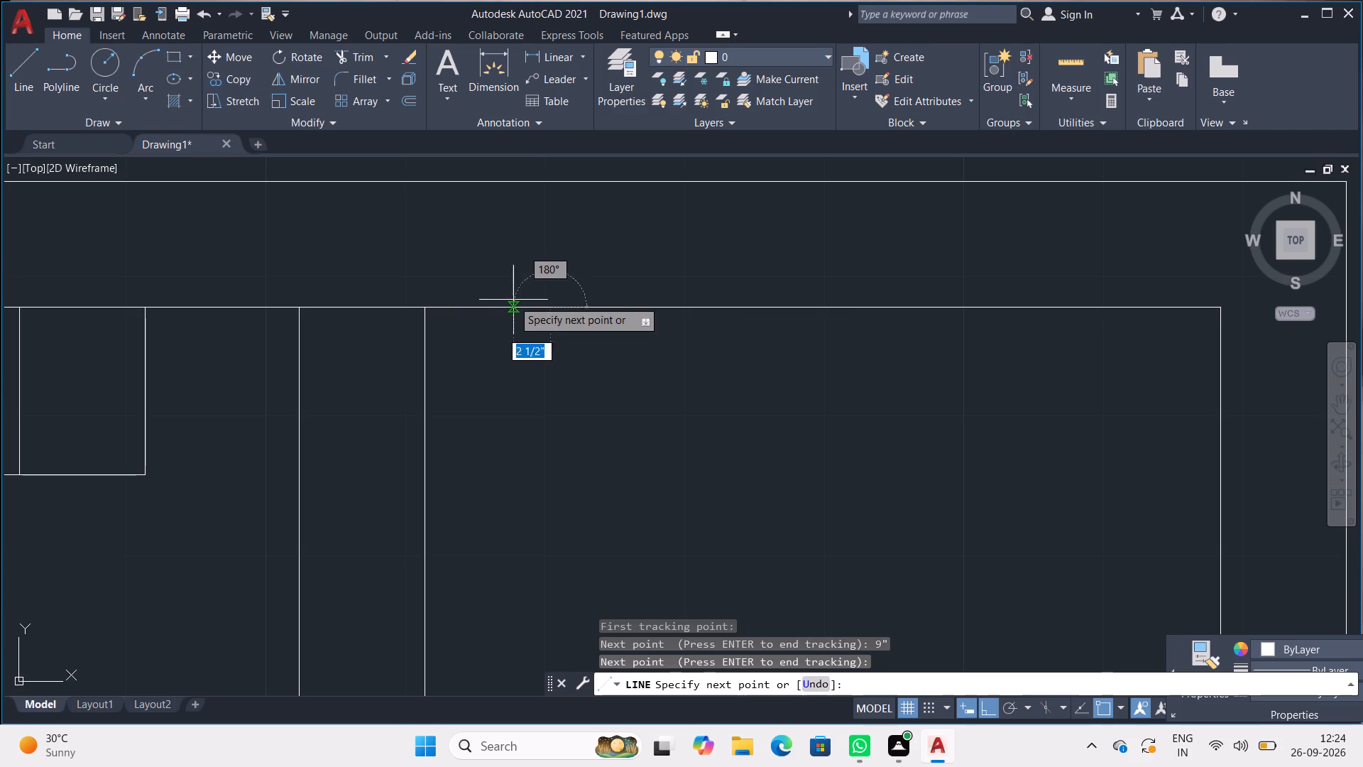
type("1'")
key("Return")
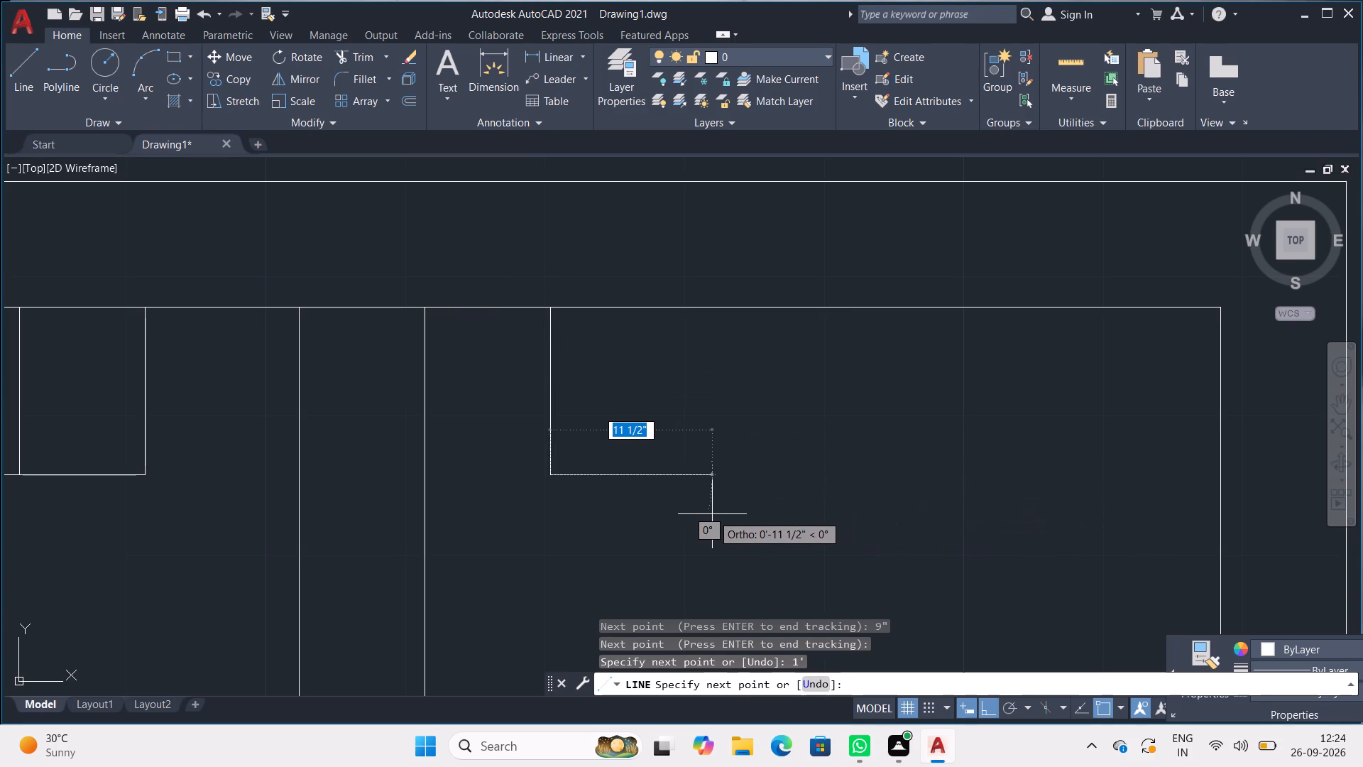
type("9\"")
key("Return")
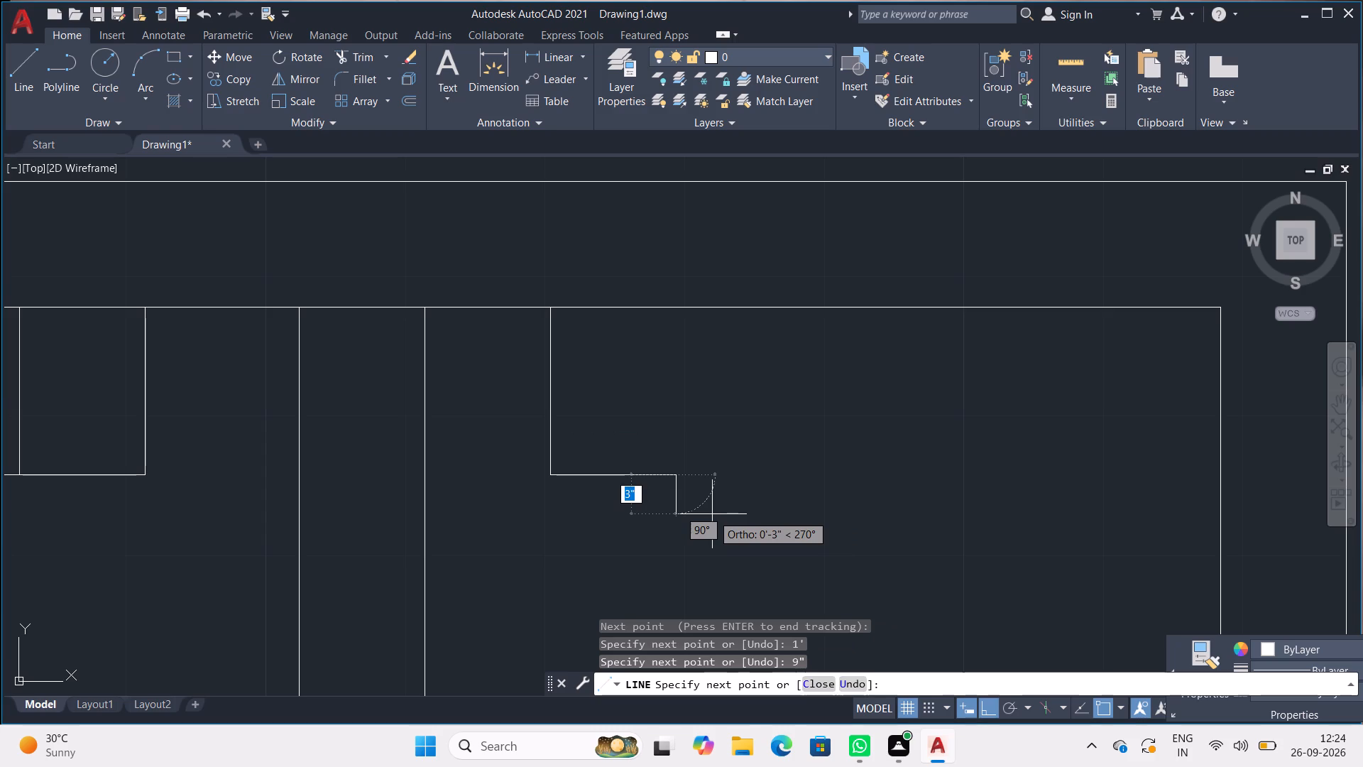
left_click(673, 310)
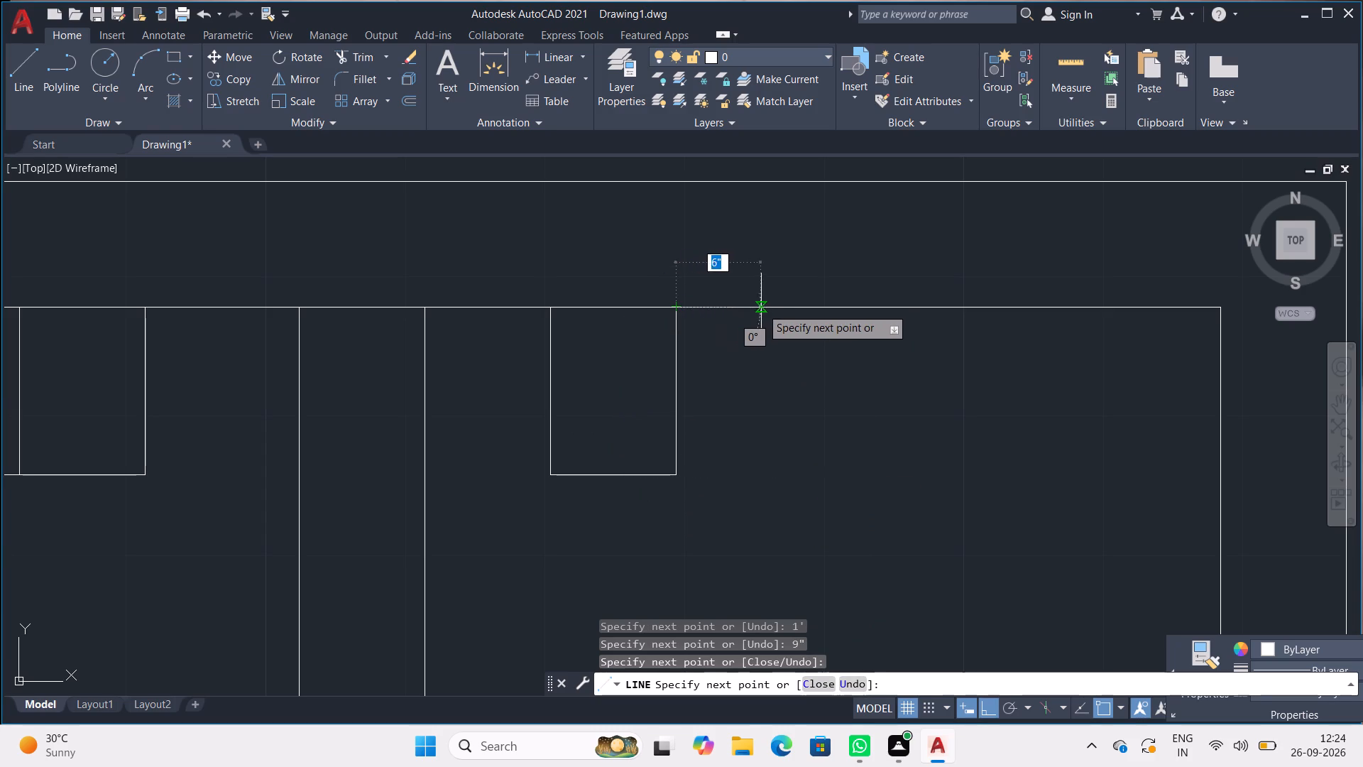
Continue the line 9" right along the inner top line and draw a second compartment, 1' deep and 9" wide.
type("9\"")
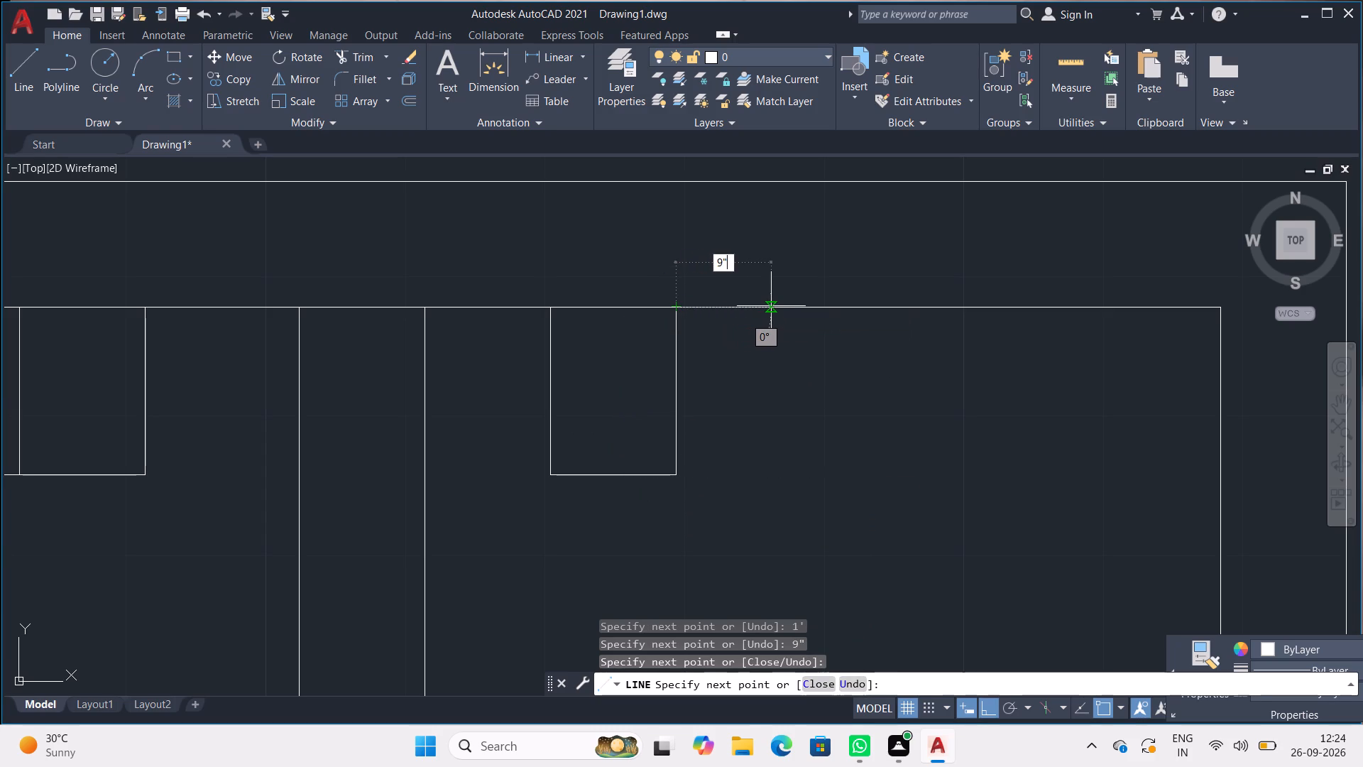
key("Return")
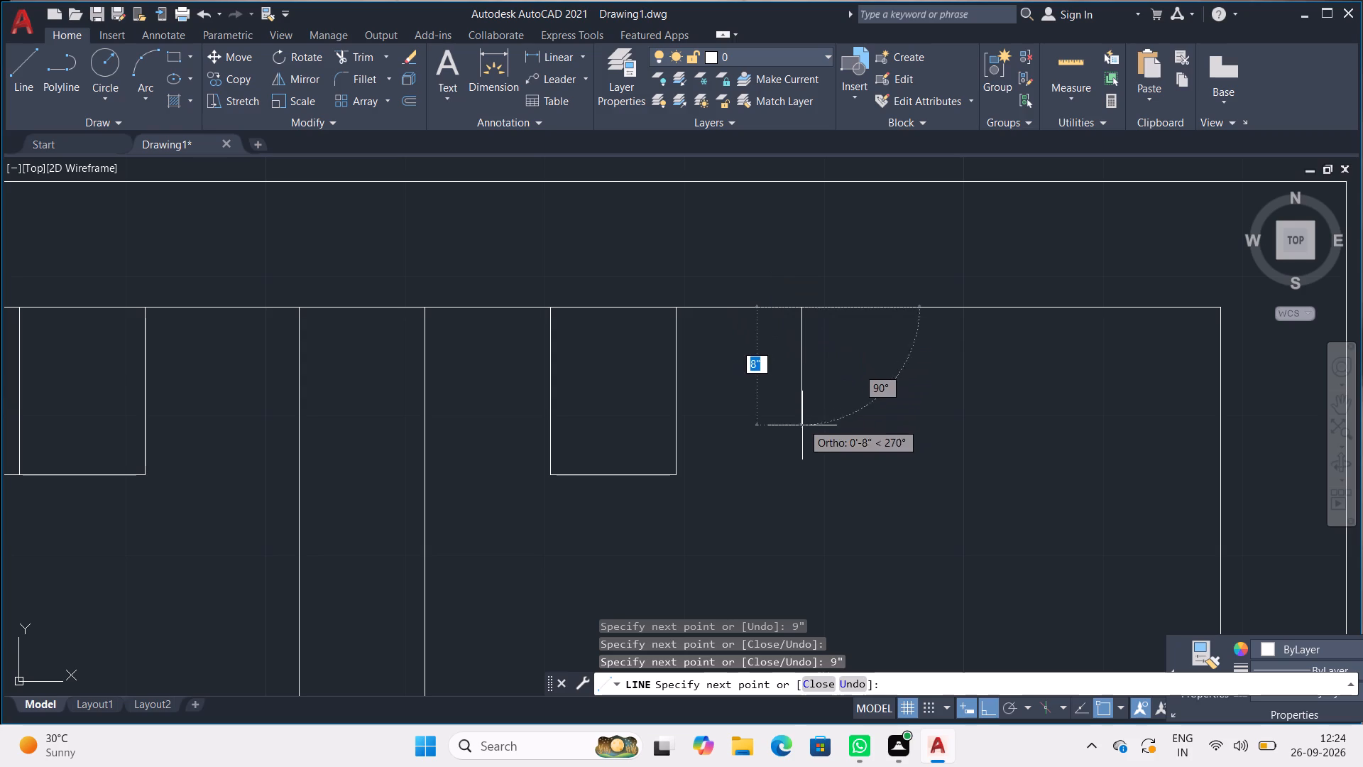
key("1")
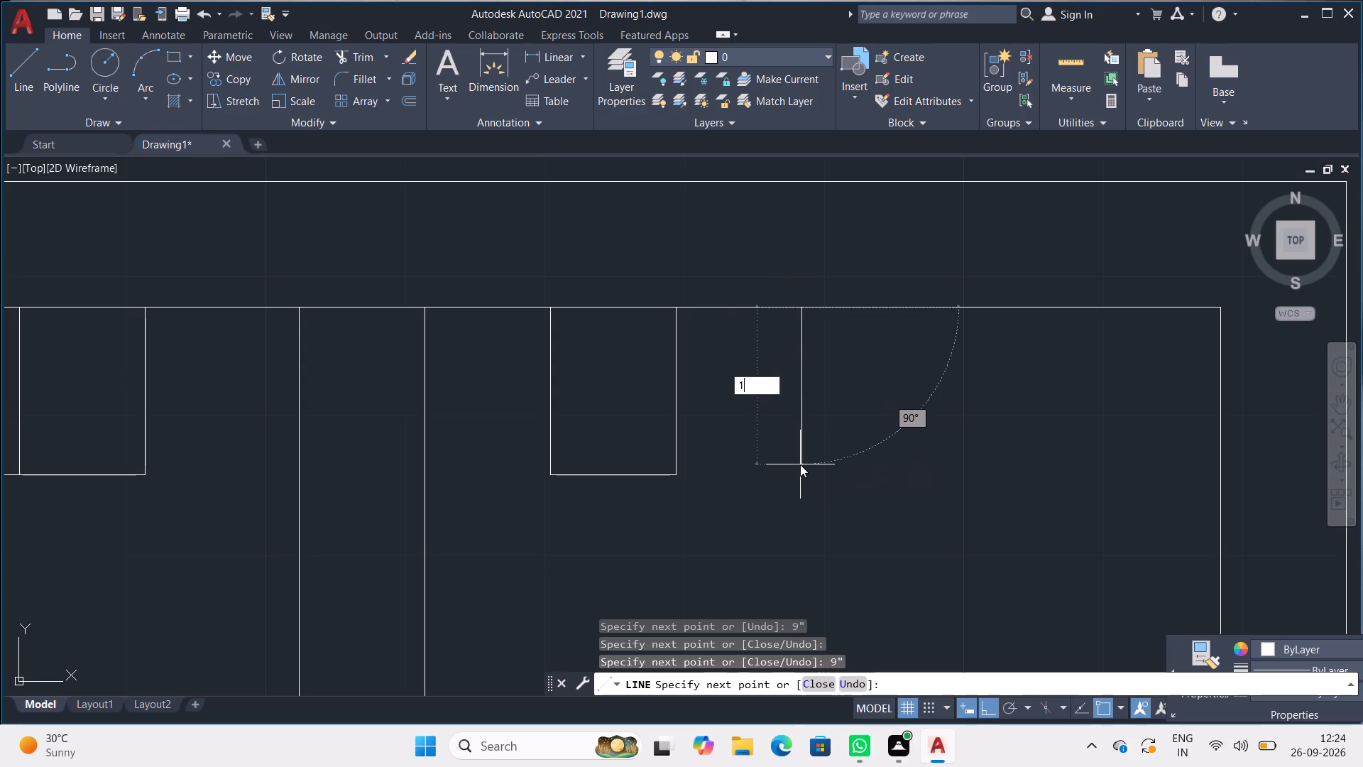
key("apostrophe")
key("Return")
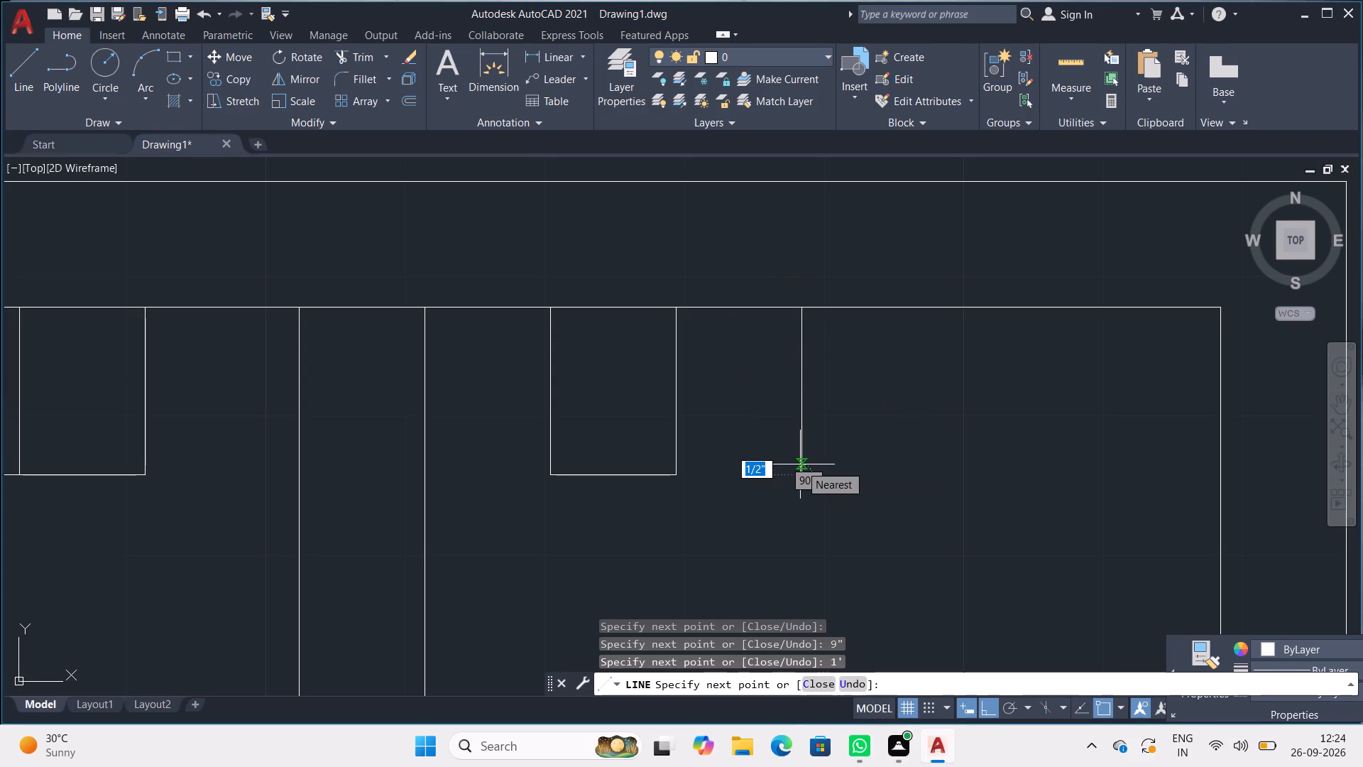
type("9\"")
key("Return")
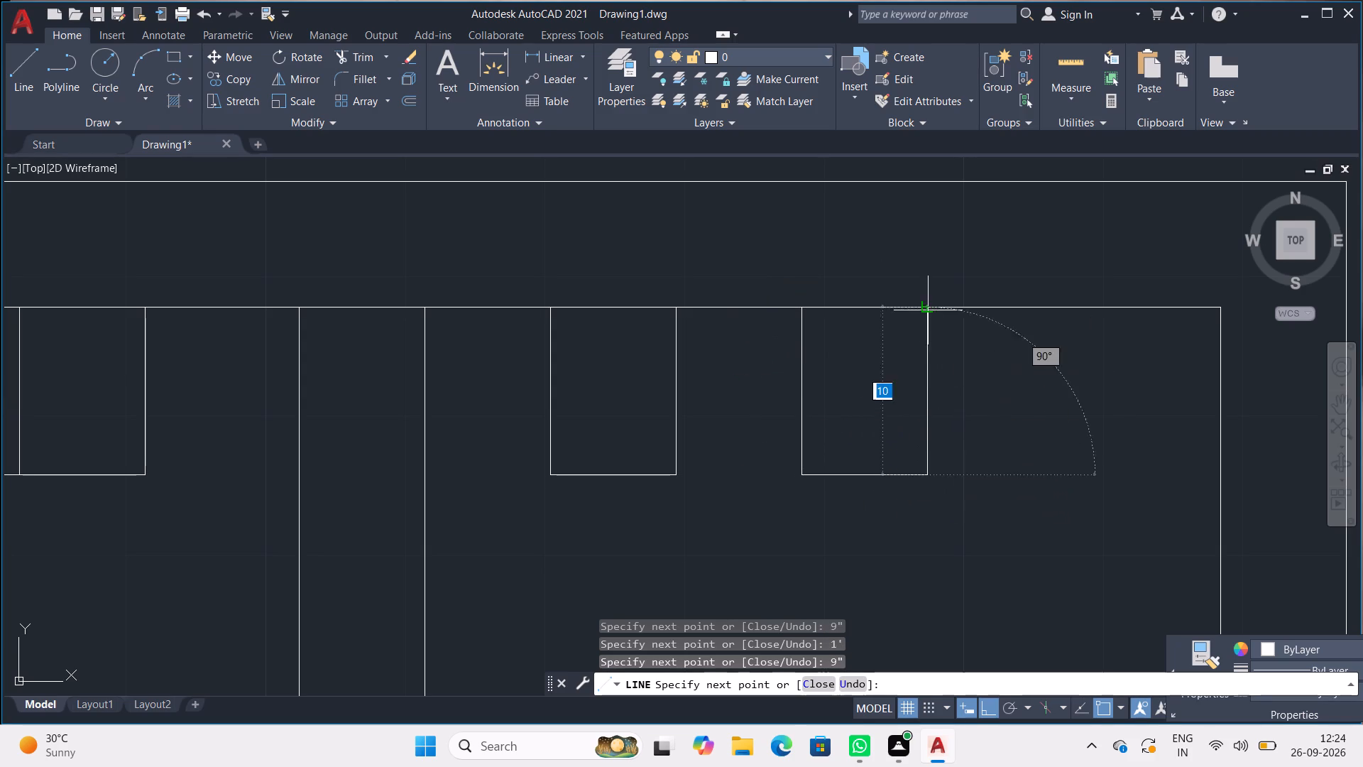
left_click(925, 307)
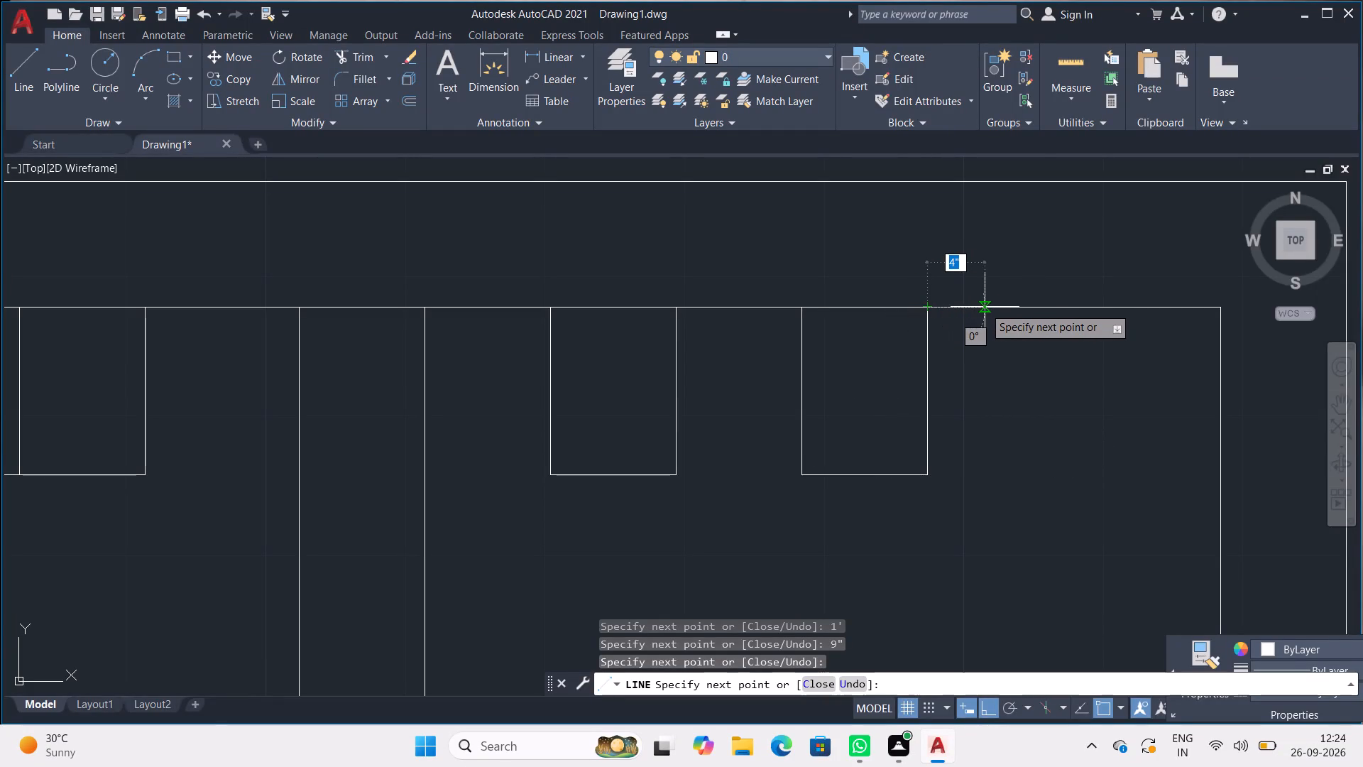
Continue the line along the inner top line with two more 1' deep vertical dividers, each spaced 9" further right.
type("9\"")
key("Return")
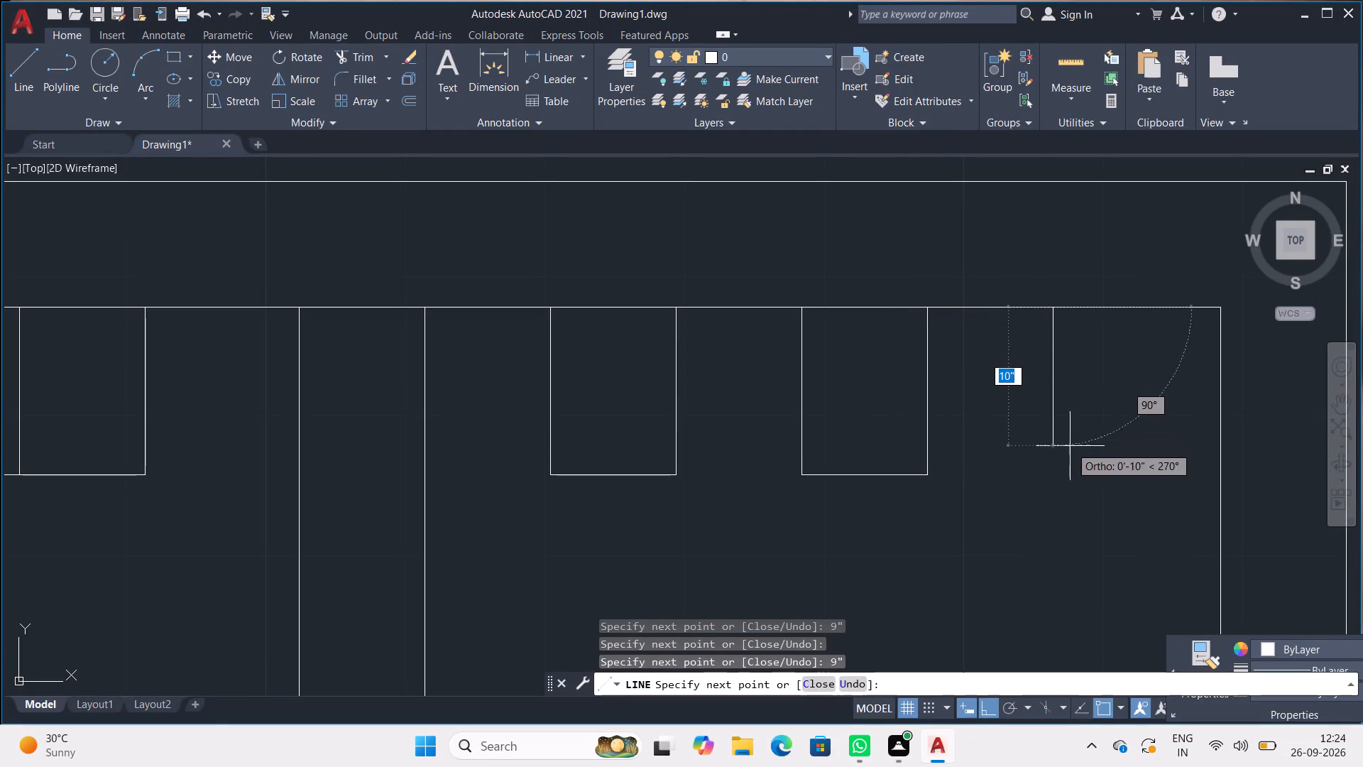
type("1'")
key("Return")
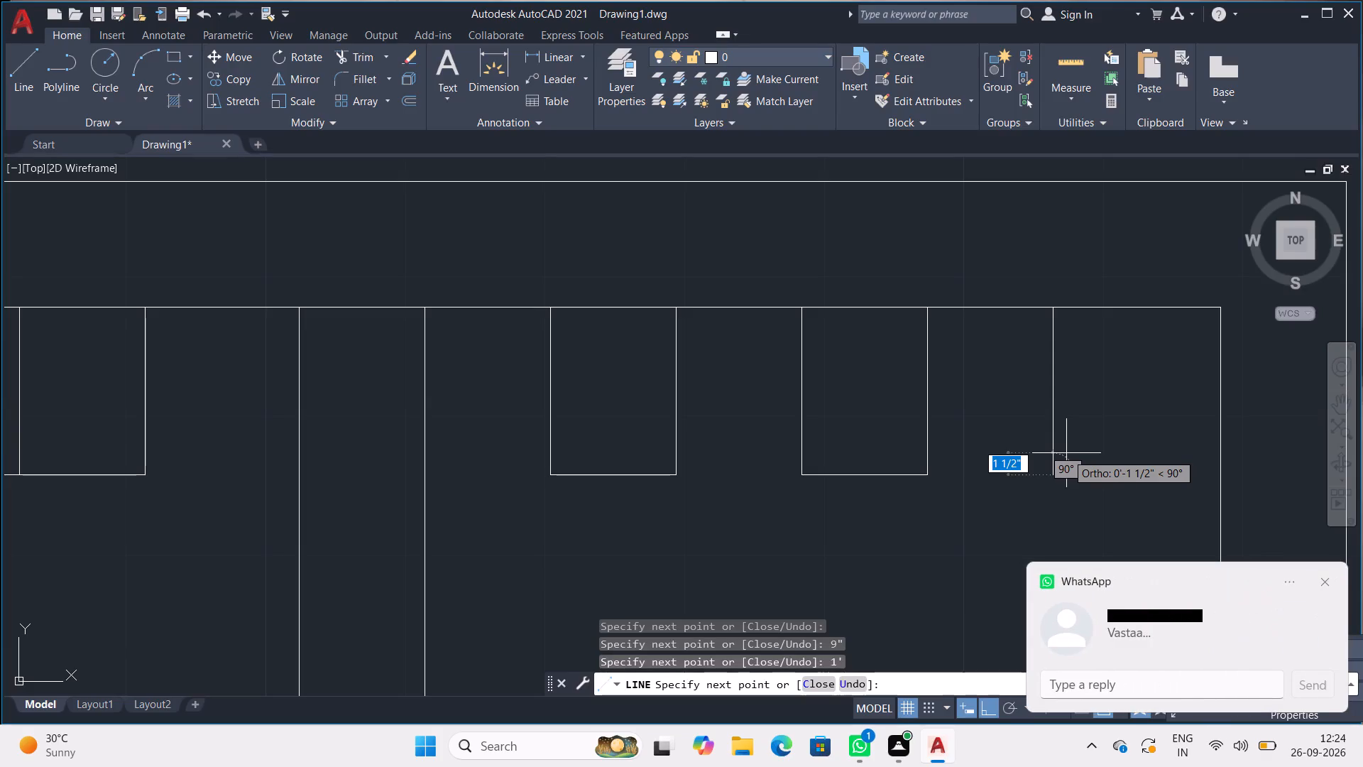
type("1'")
key("Return")
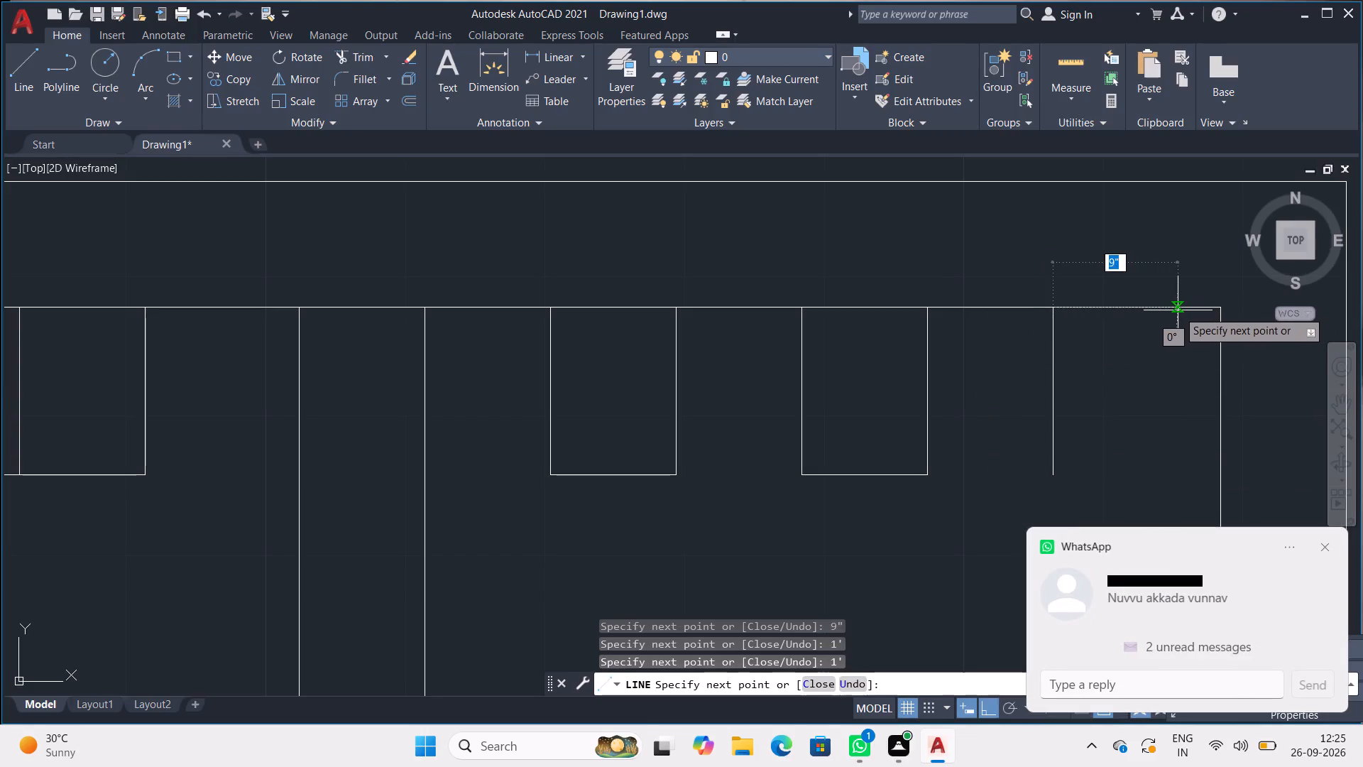
type("9\"")
key("Return")
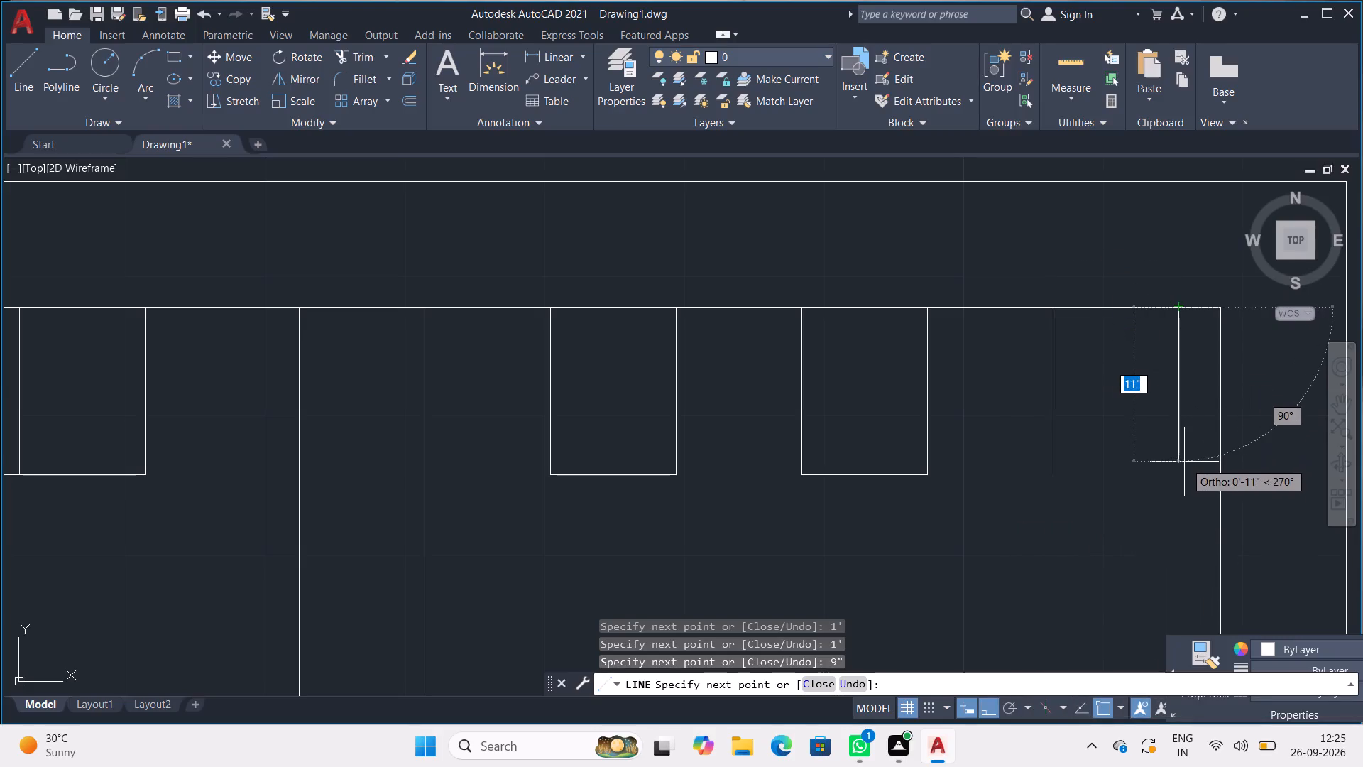
type("1'")
key("Return")
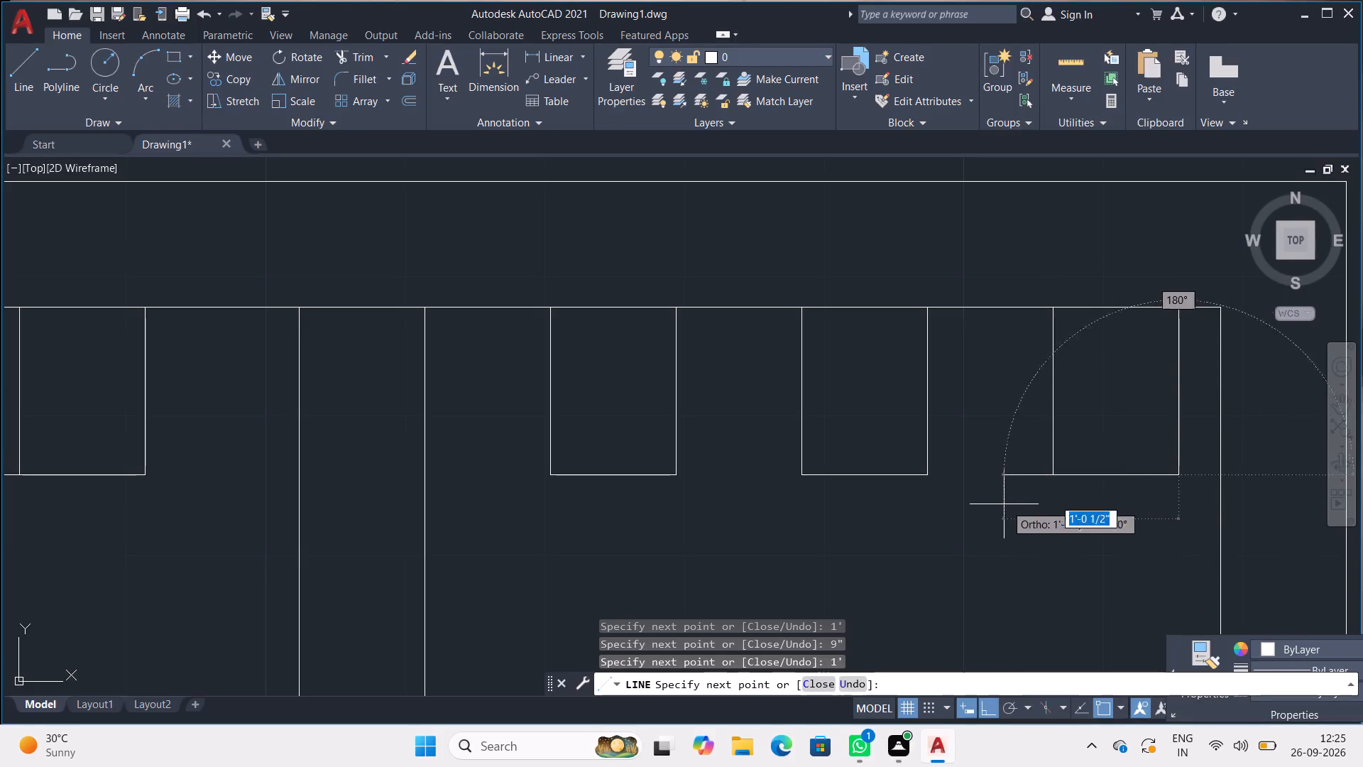
Run the line back left from the last divider's lower end, through the second compartment's lower right corner to the first compartment's.
left_click(927, 477)
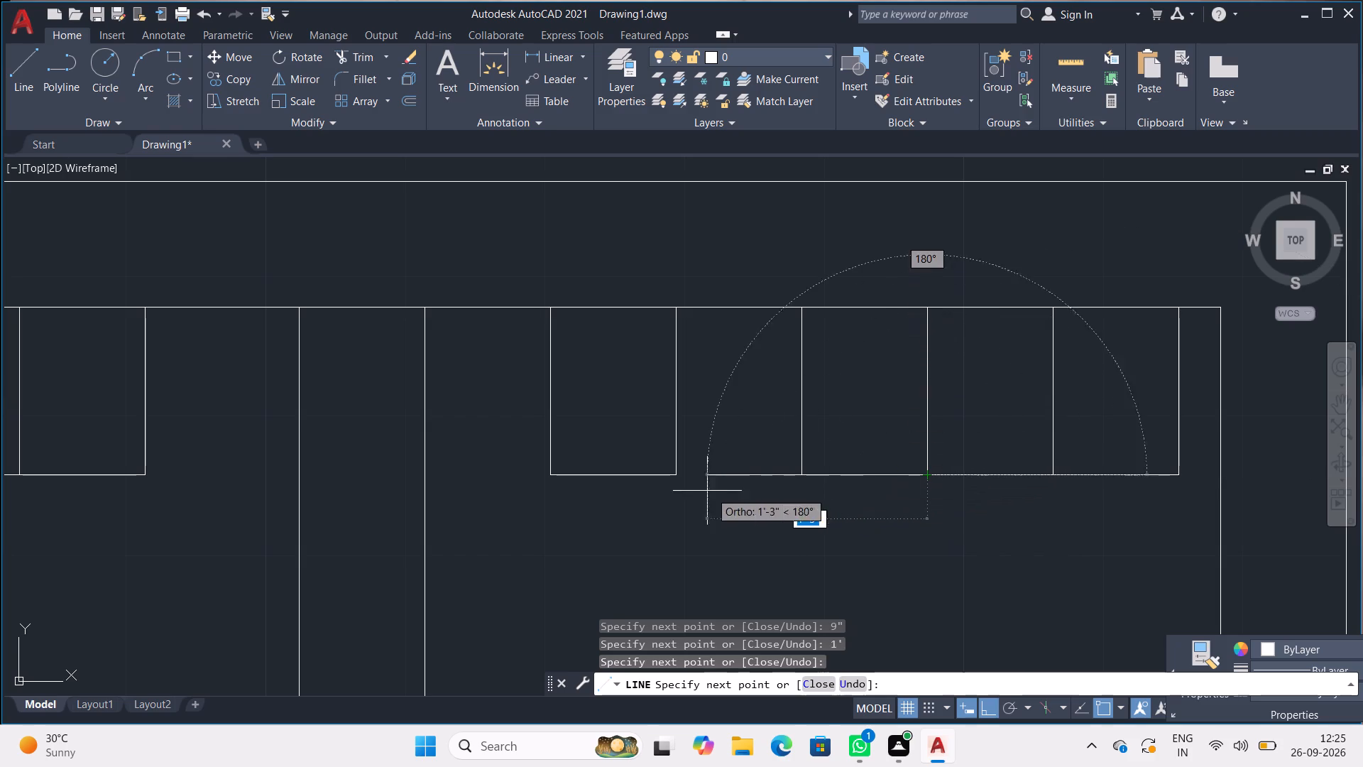
left_click(674, 477)
key("space")
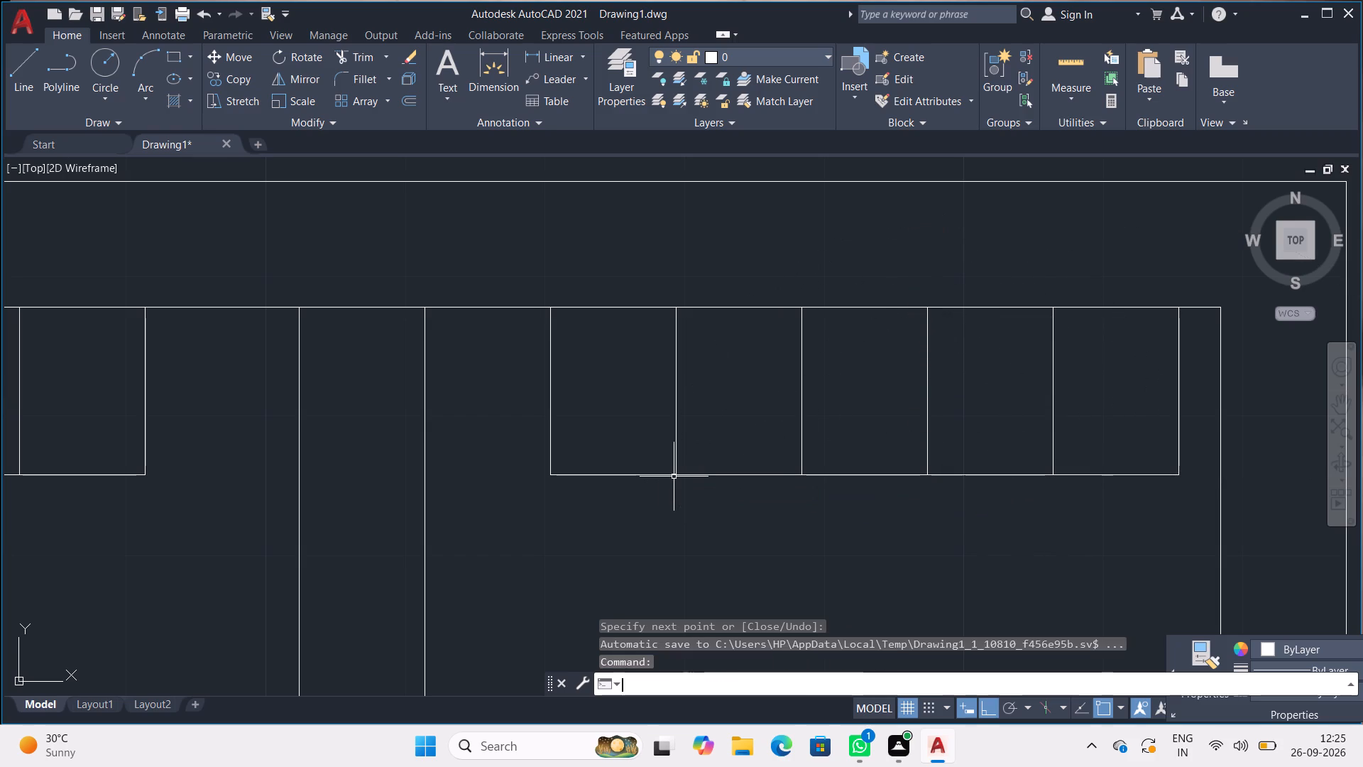
key("Escape")
key("Escape")
key("Escape")
key("Escape")
key("Escape")
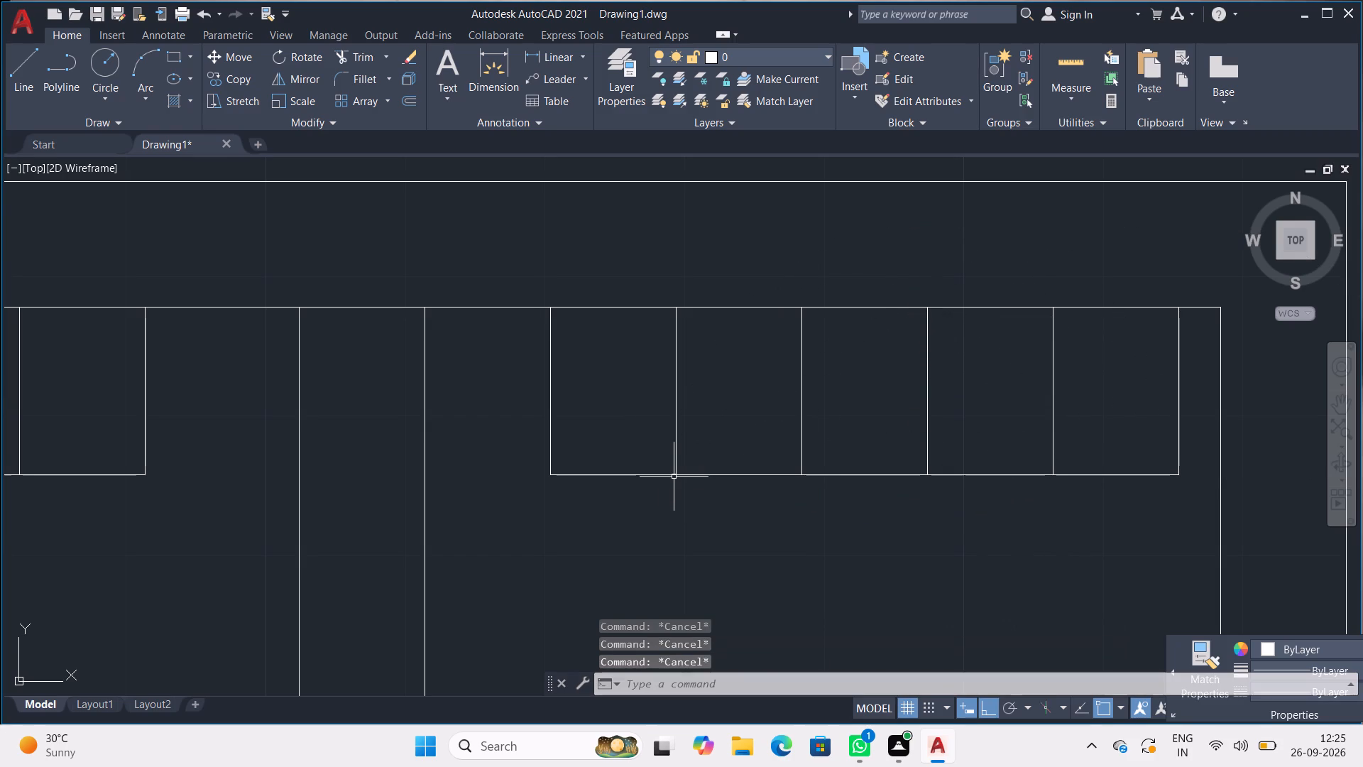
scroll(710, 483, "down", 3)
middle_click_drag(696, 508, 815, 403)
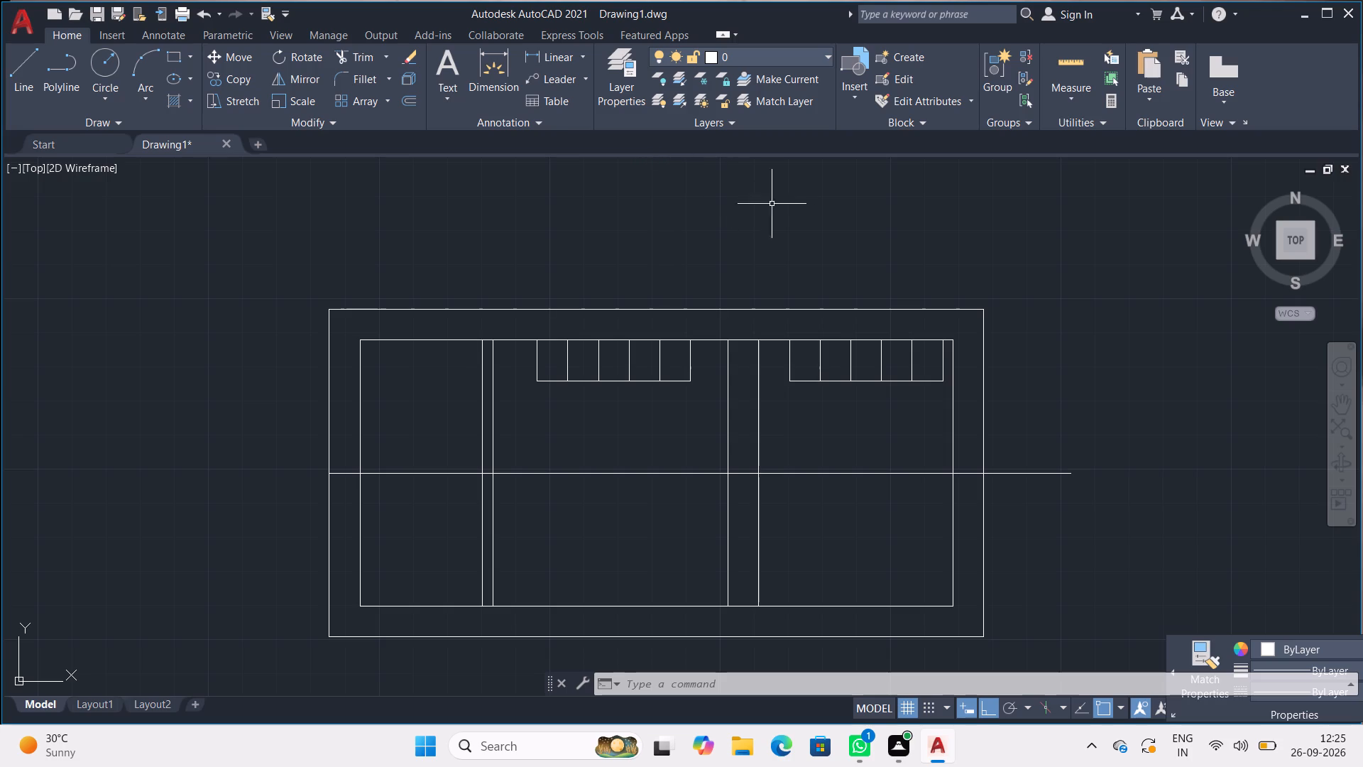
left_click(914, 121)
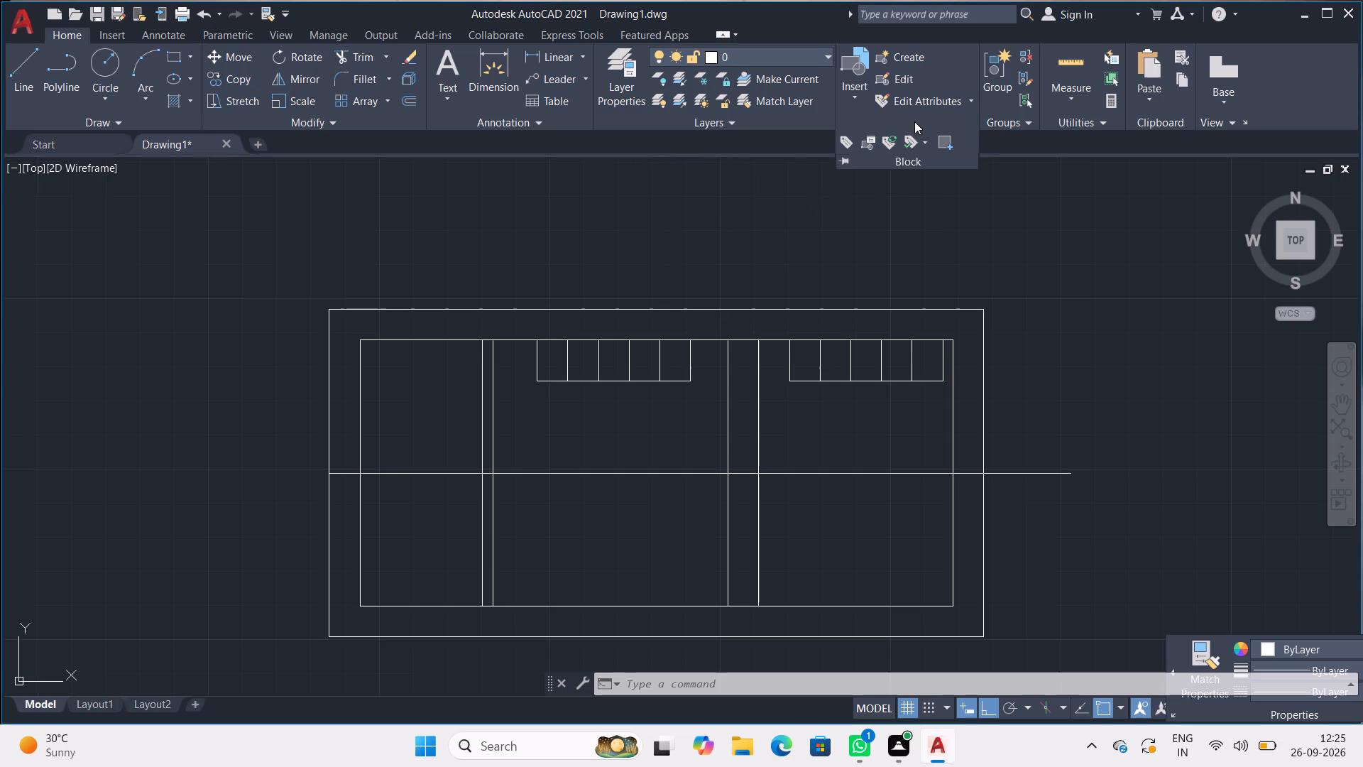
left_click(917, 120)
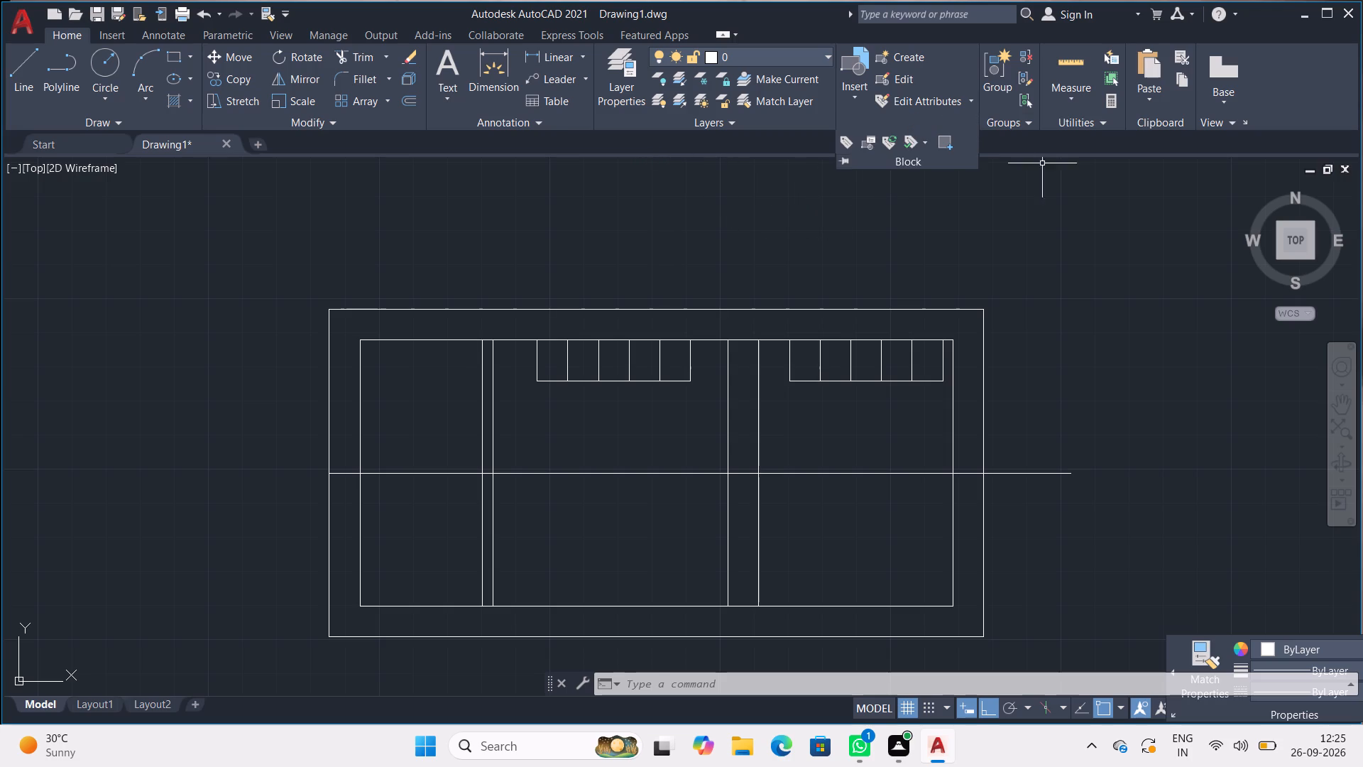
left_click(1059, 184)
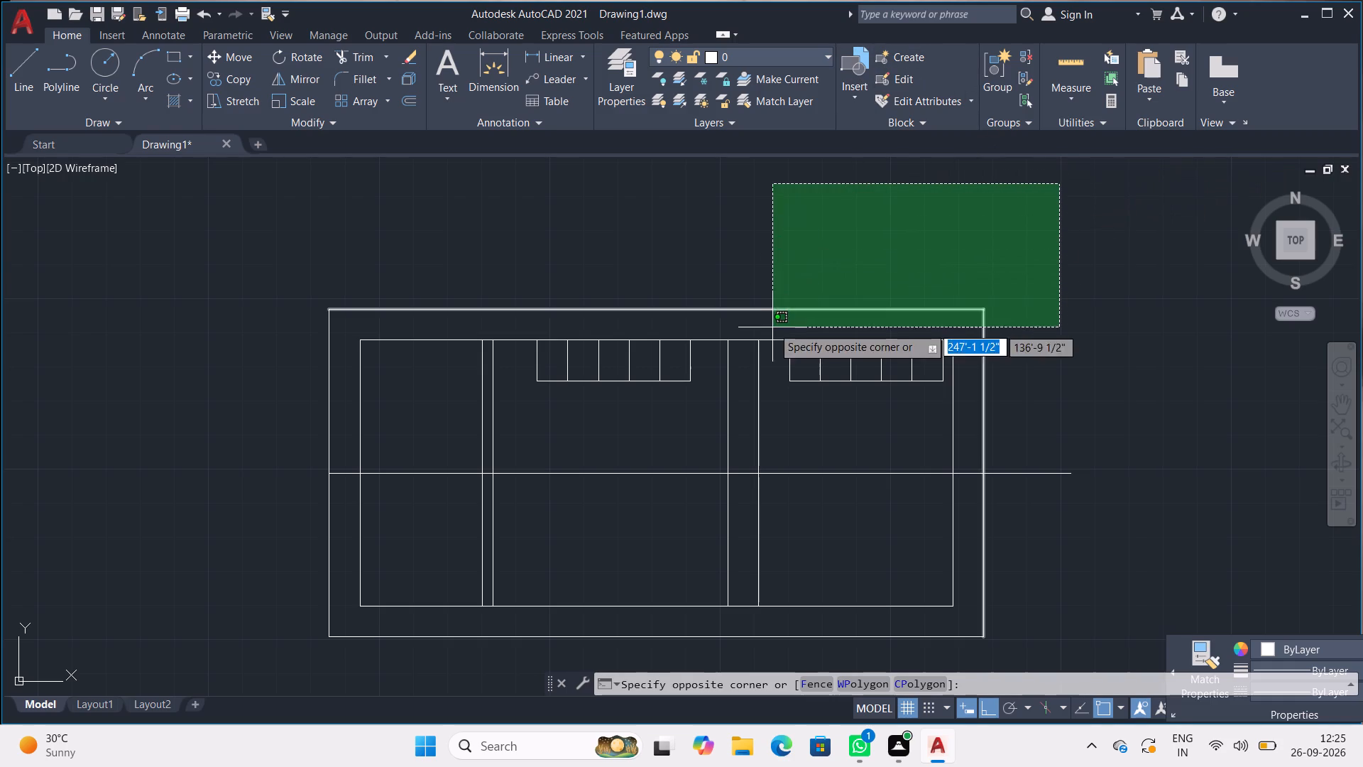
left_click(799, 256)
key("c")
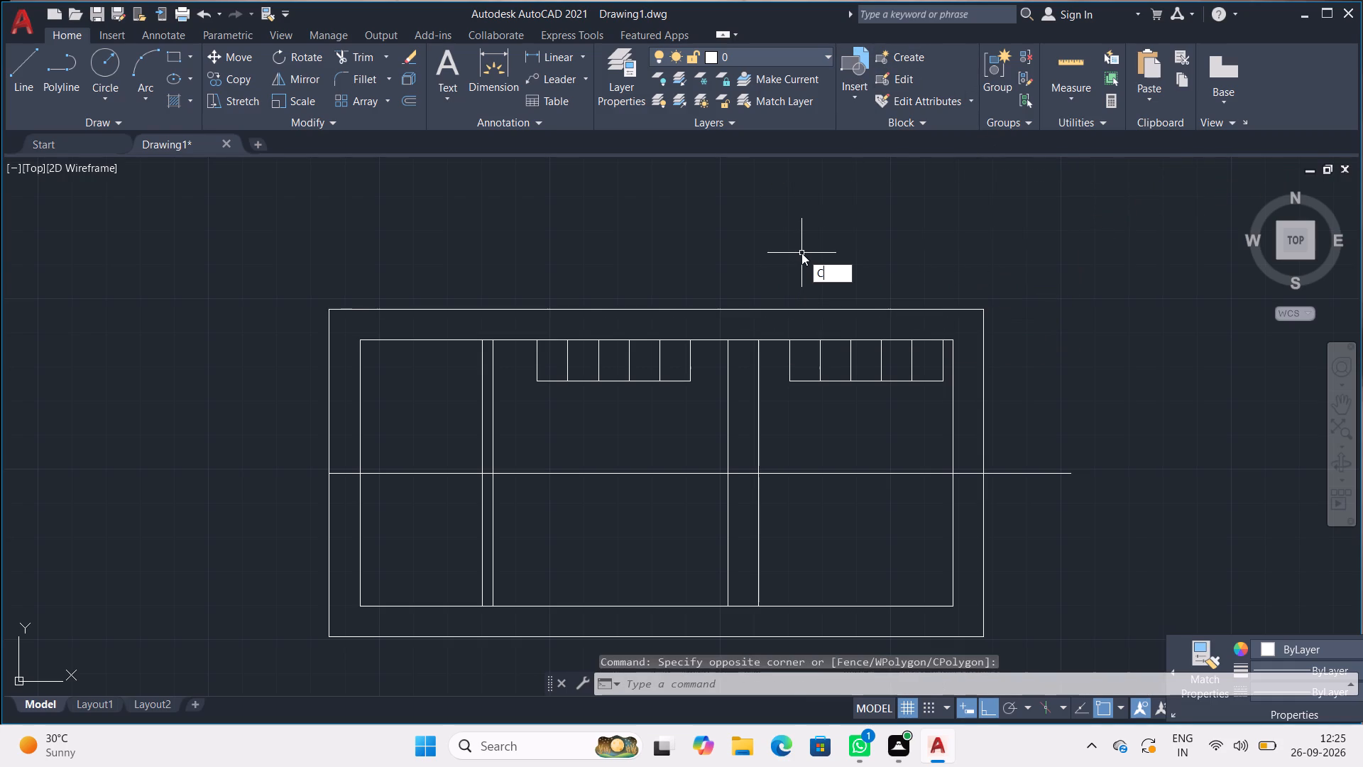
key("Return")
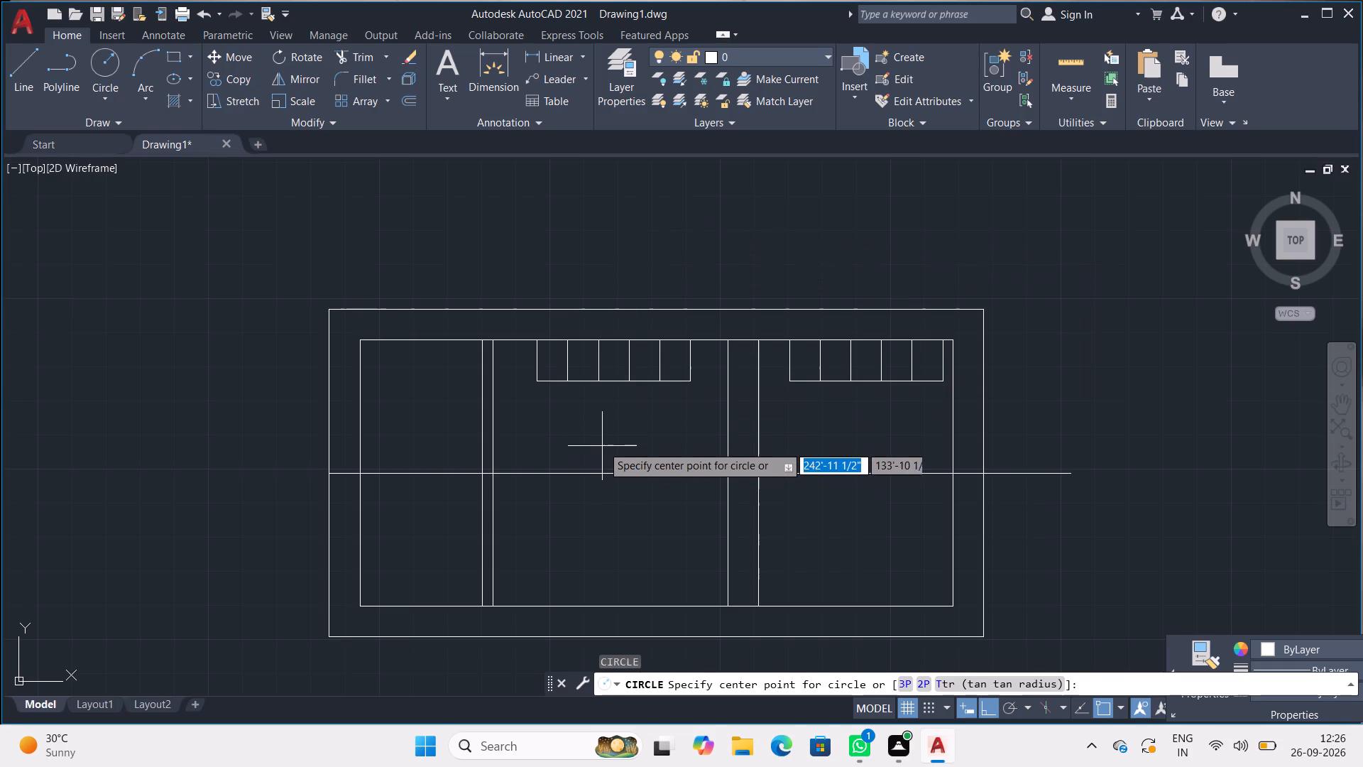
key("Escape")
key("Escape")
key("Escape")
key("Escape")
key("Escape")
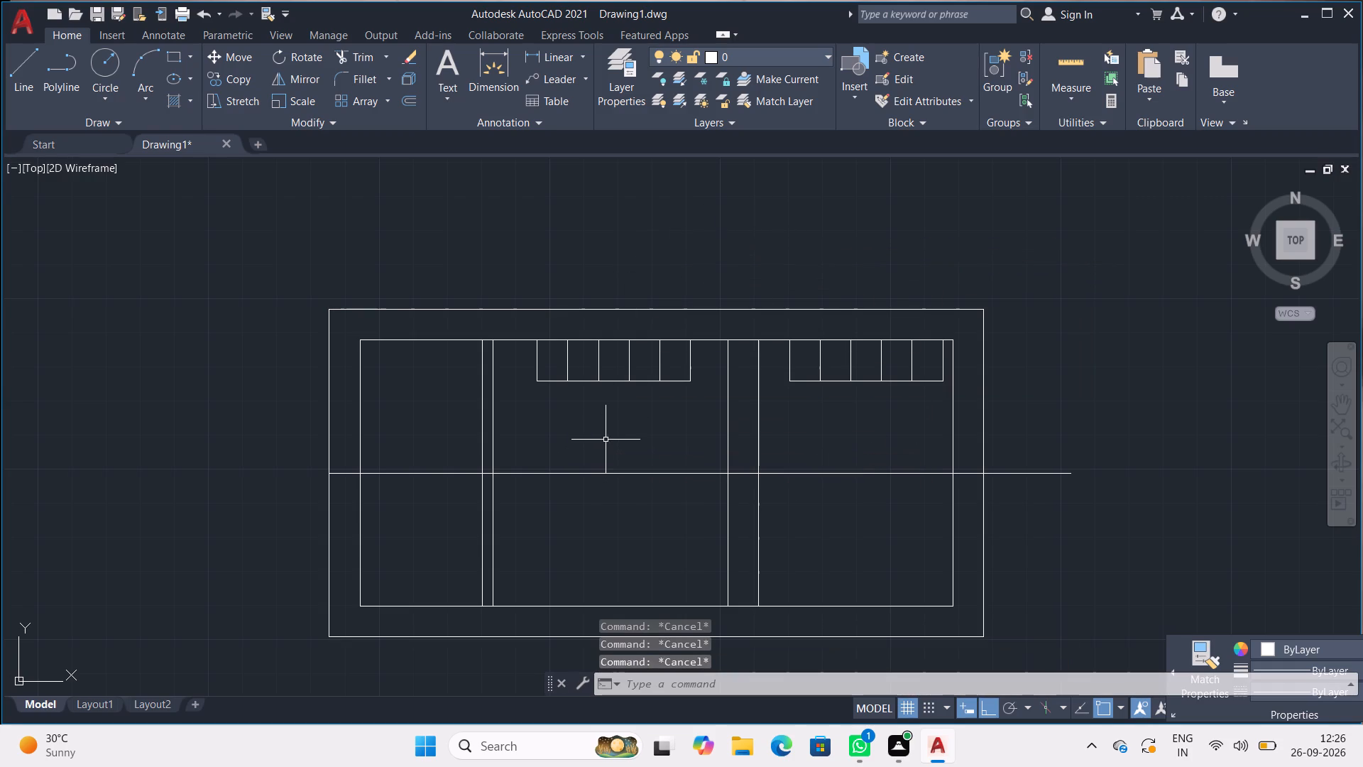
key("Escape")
Draw a vertical line from the lower end of the right compartment row's third vertical line down past the centre line.
key("l")
key("Return")
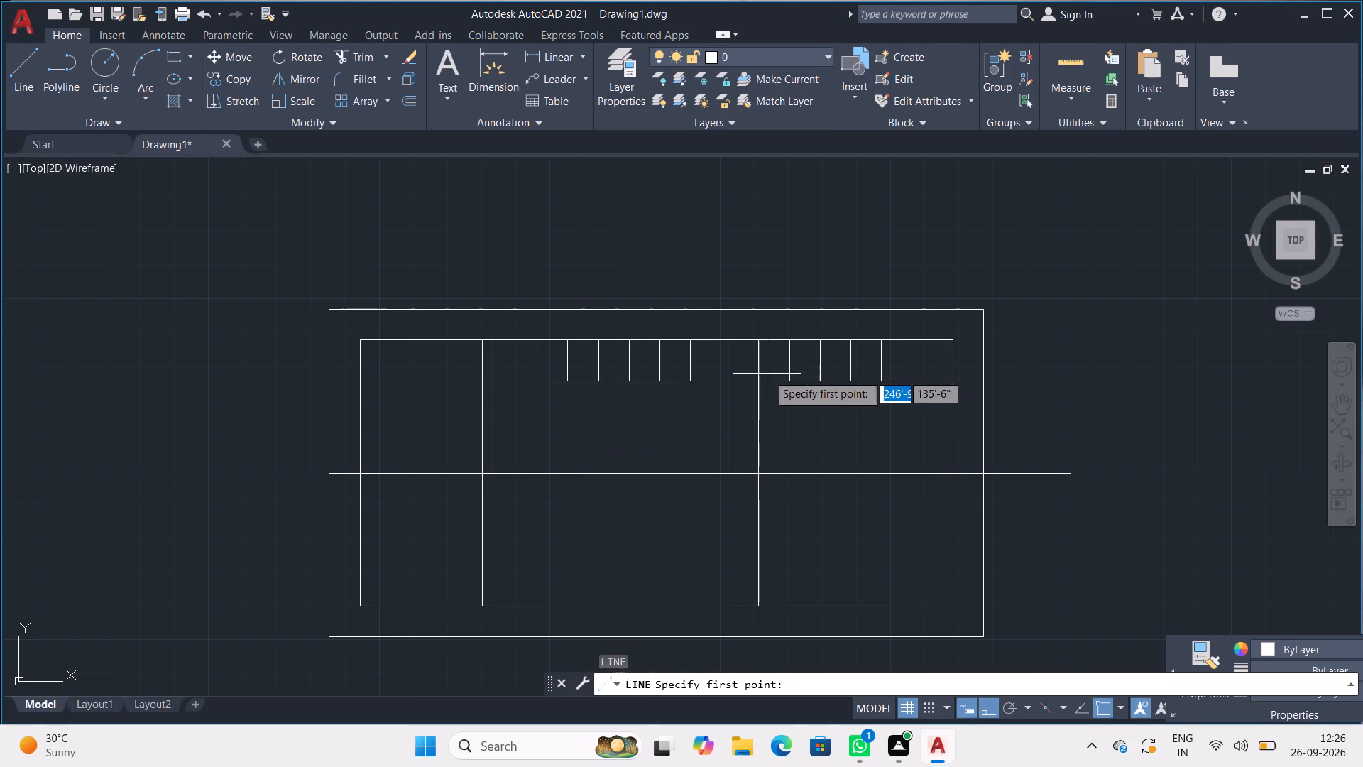
left_click(851, 379)
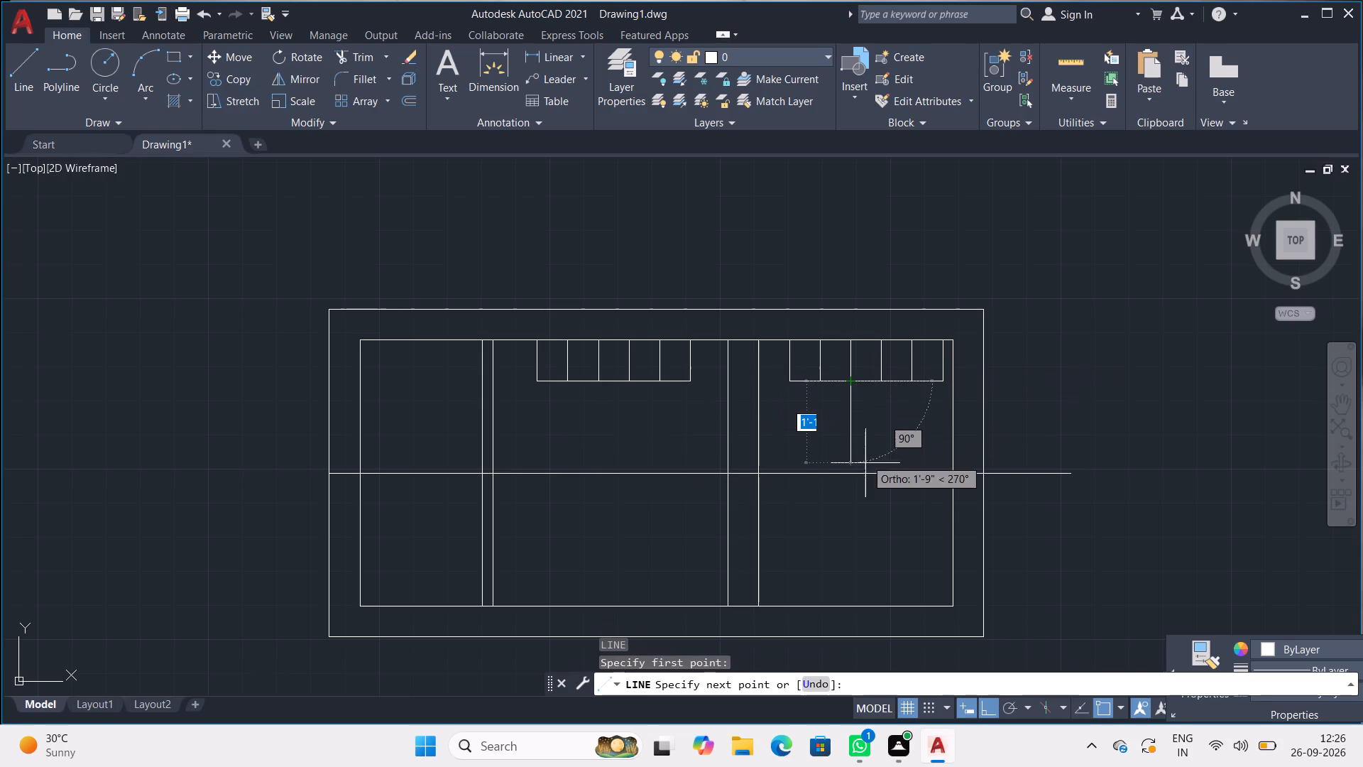
left_click(844, 545)
key("space")
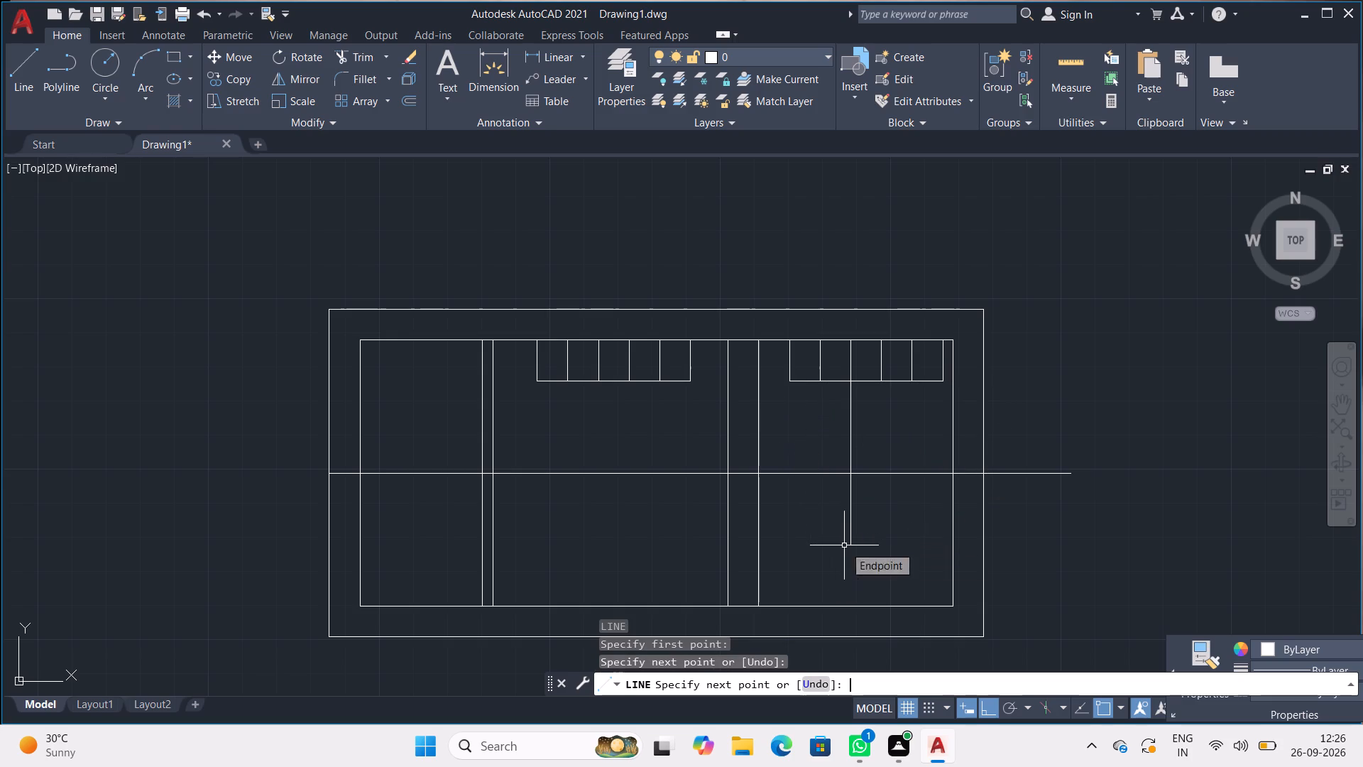
Draw a vertical line from the lower end of the left compartment row's third vertical line down past the centre line.
key("l")
key("Return")
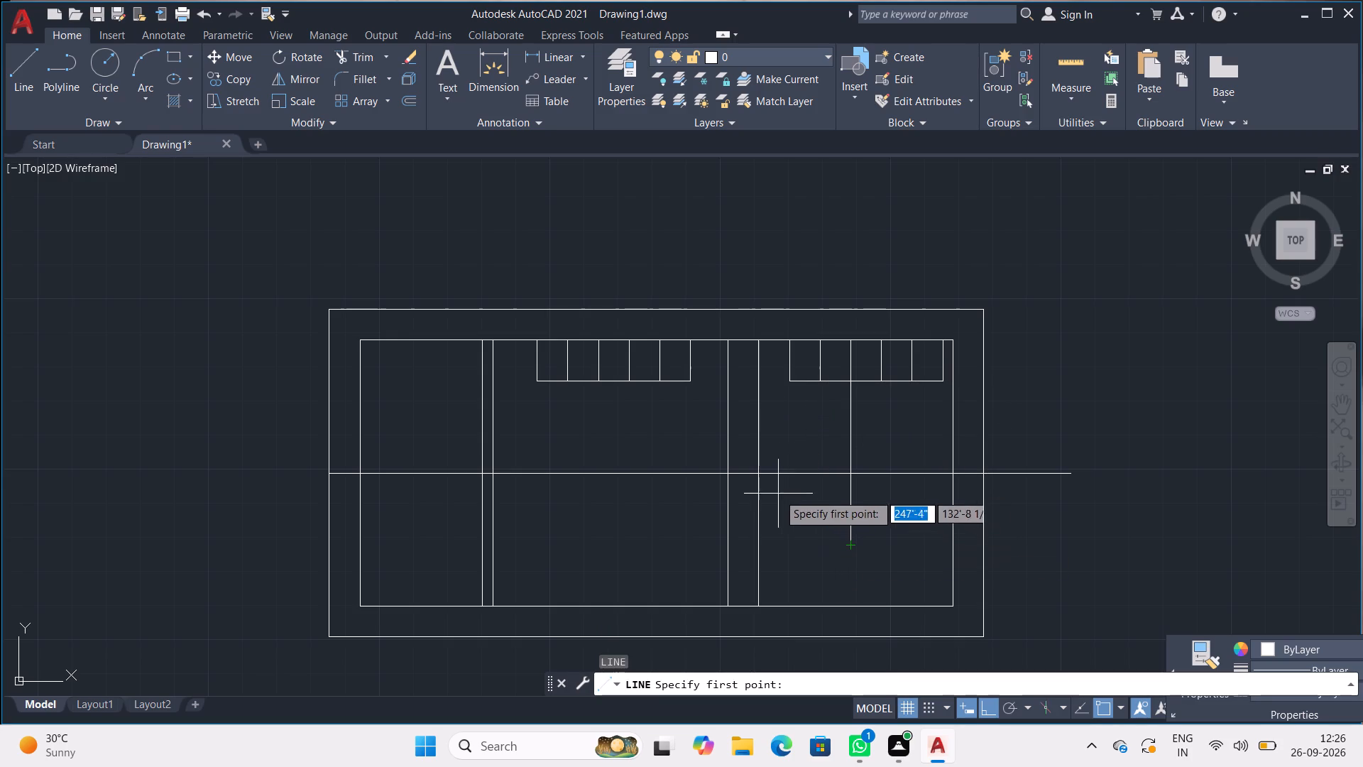
left_click(599, 379)
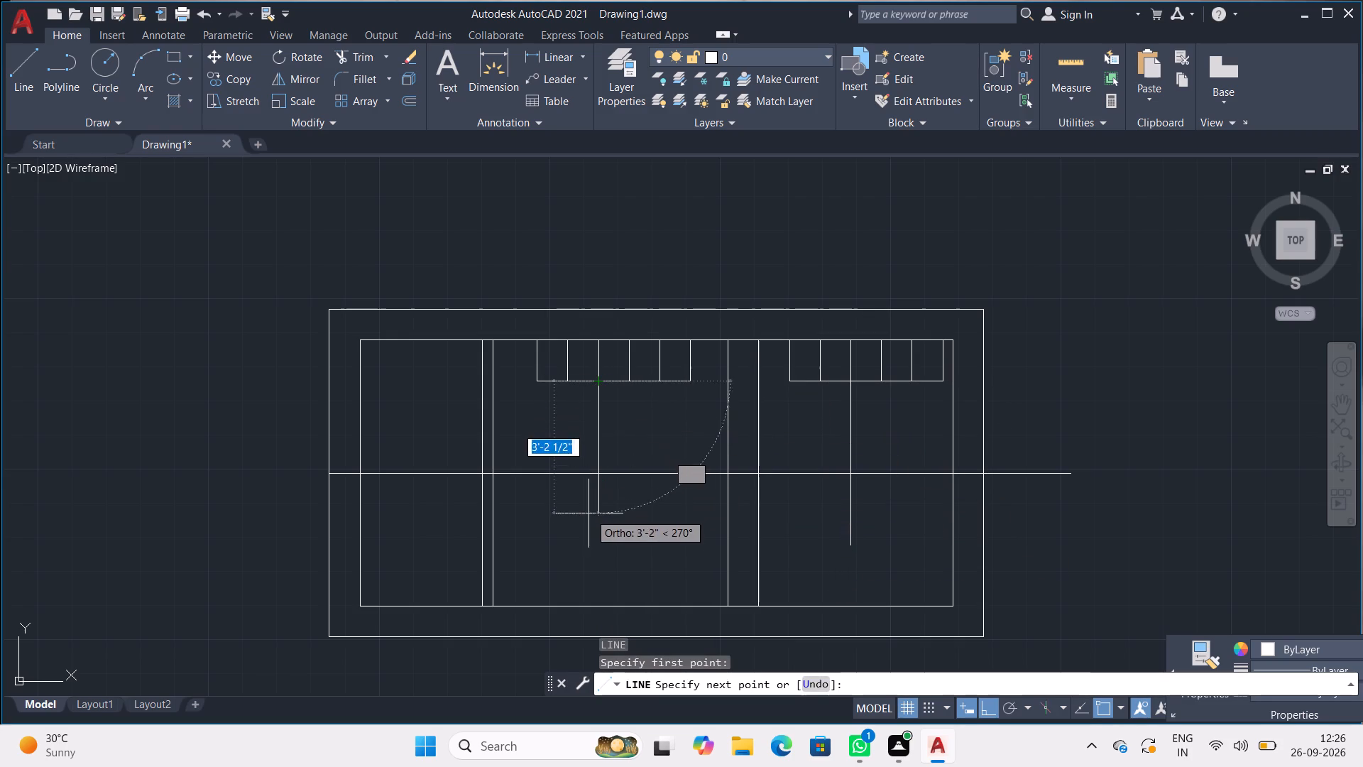
left_click(592, 528)
key("space")
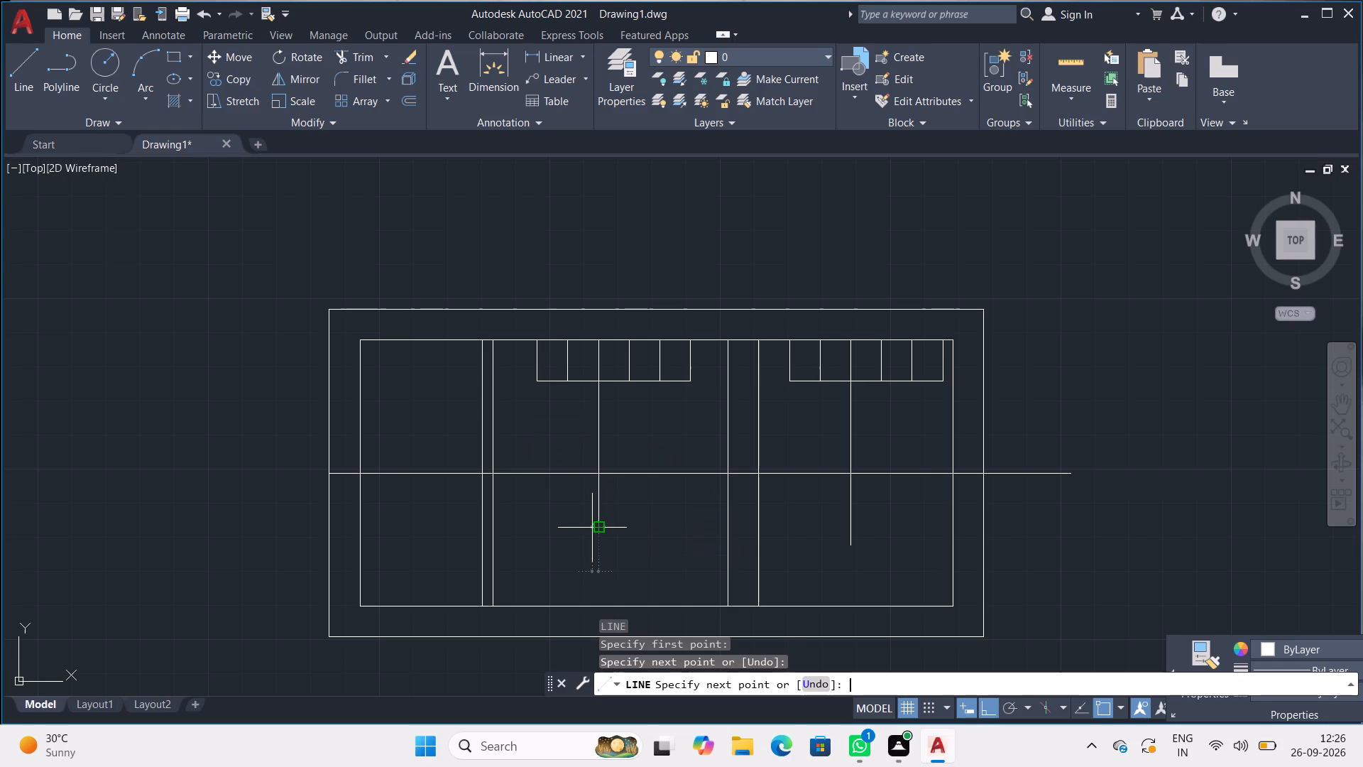
Draw a circle with a 2' radius at the intersection of the centre line and the middle chamber's new vertical line.
key("c")
key("Return")
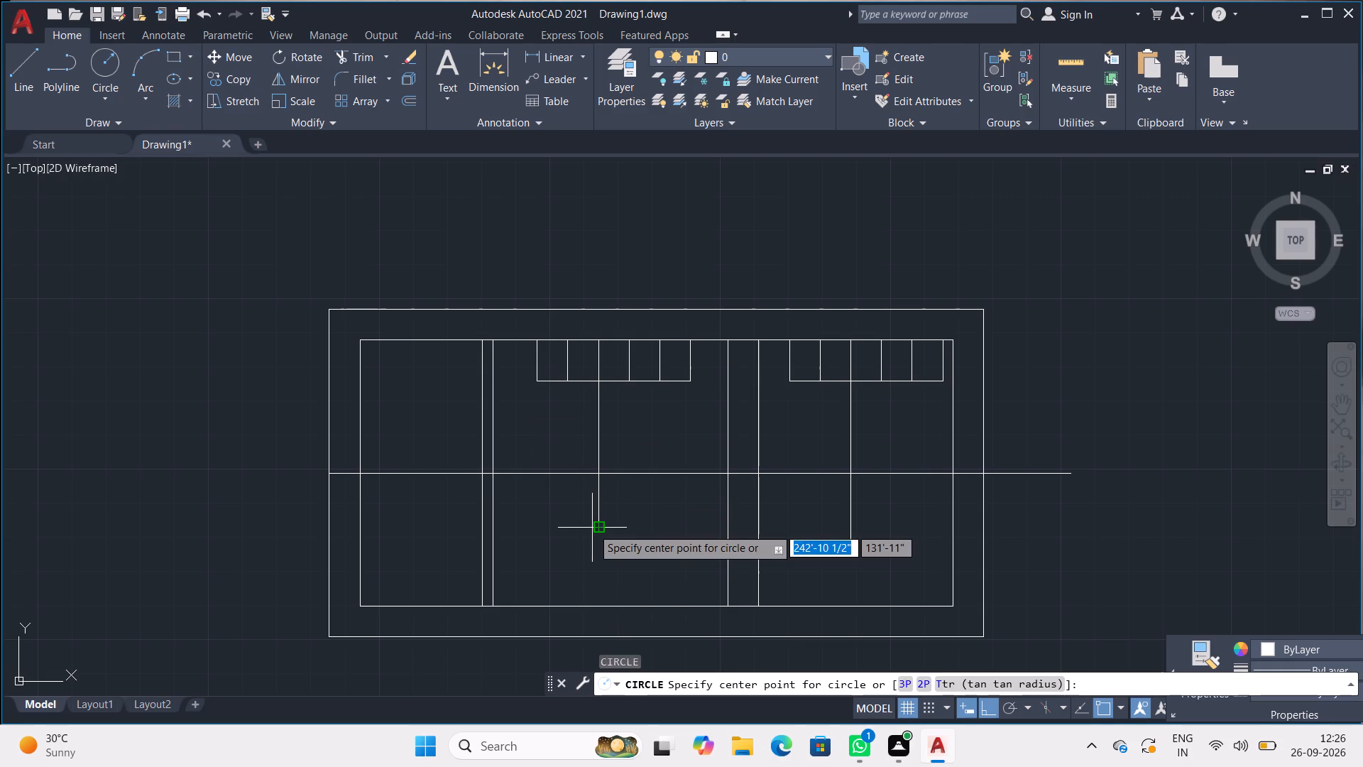
left_click(602, 475)
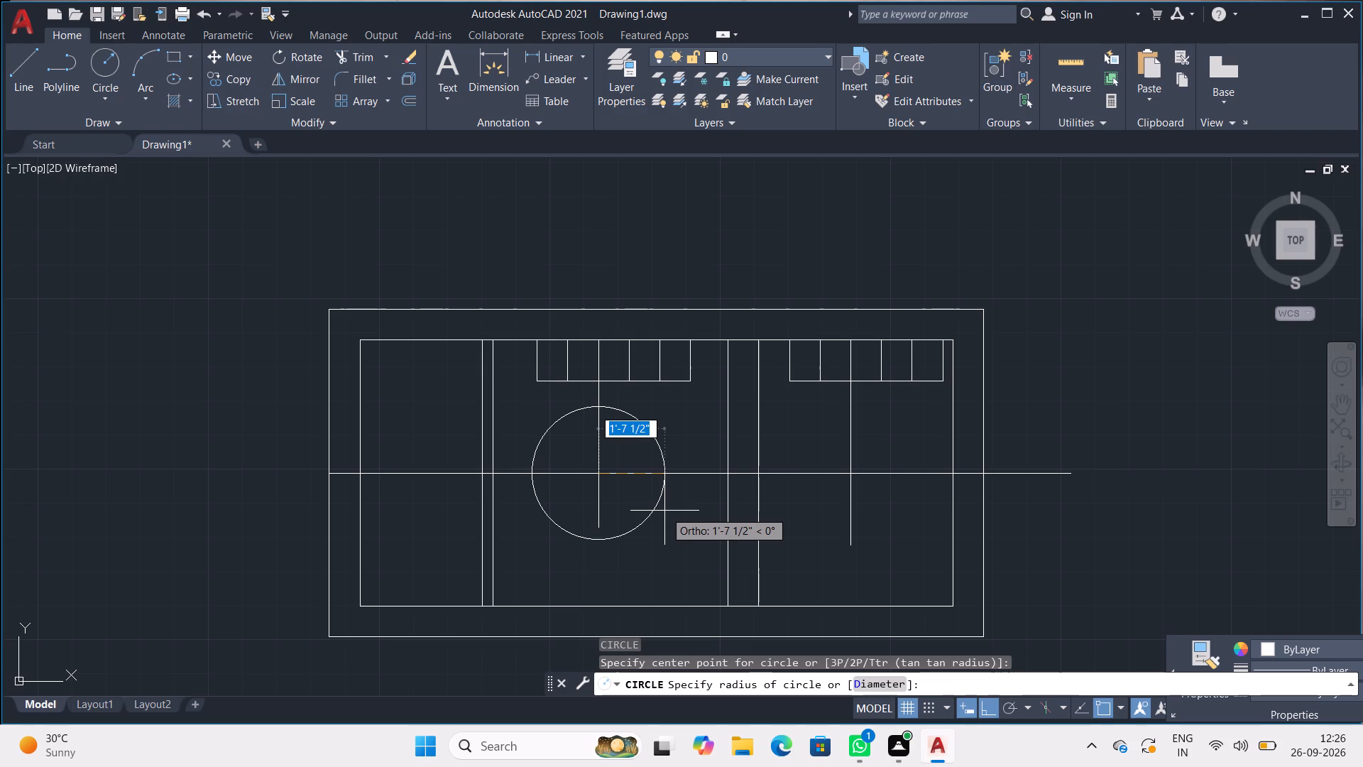
type("2'")
key("Return")
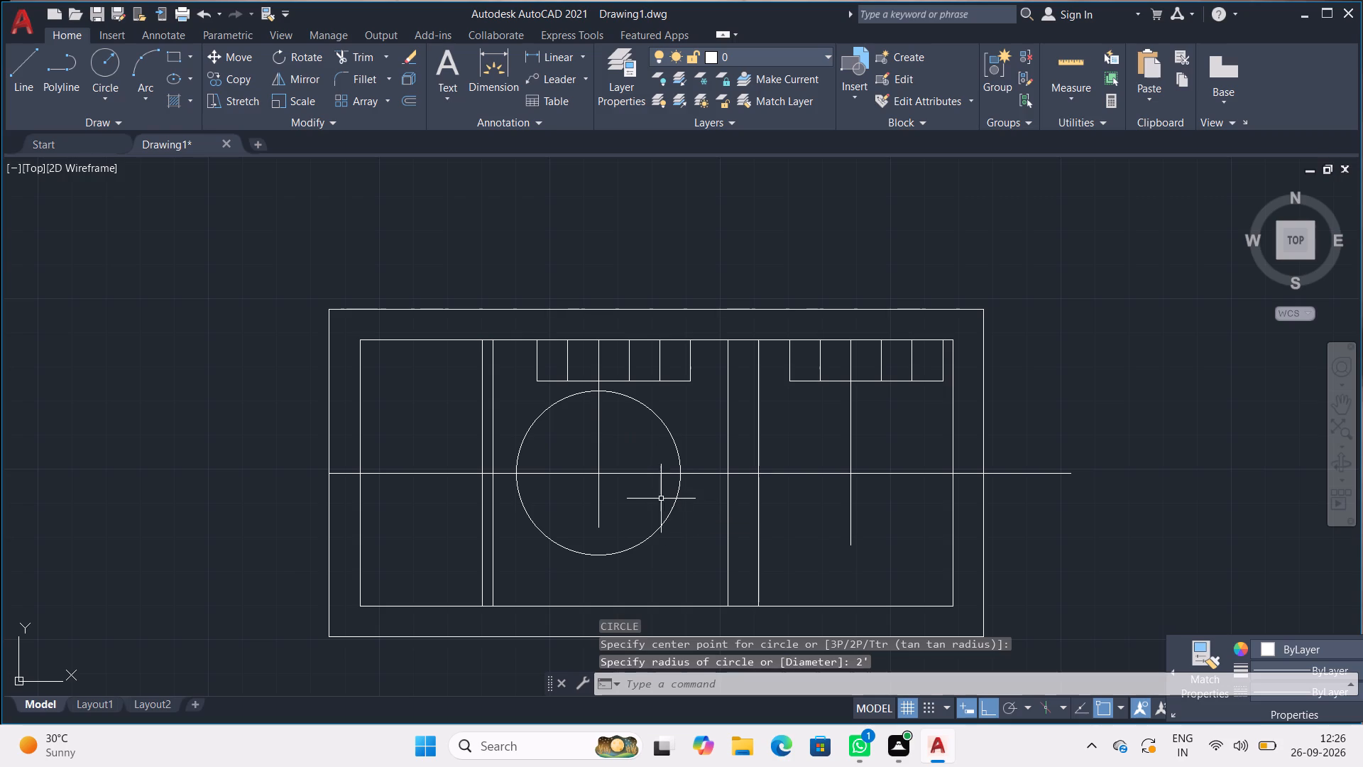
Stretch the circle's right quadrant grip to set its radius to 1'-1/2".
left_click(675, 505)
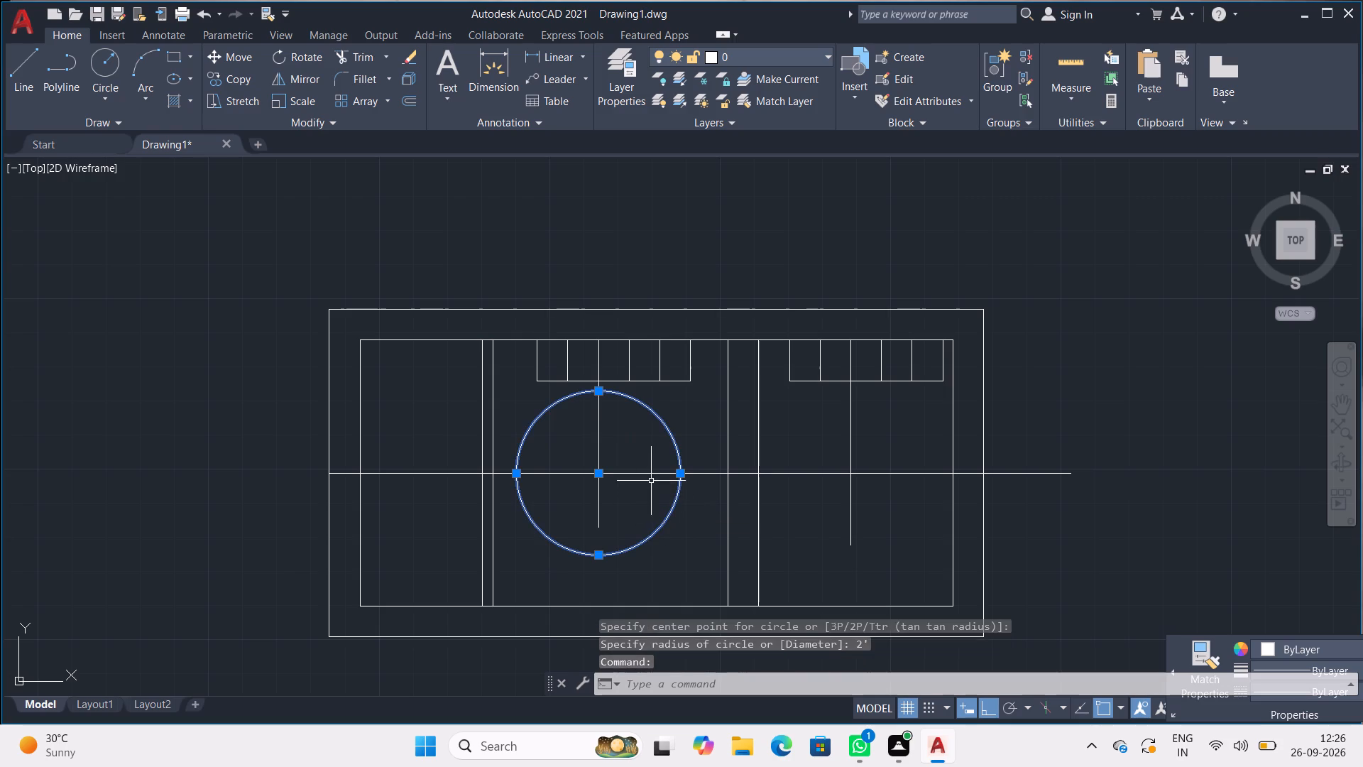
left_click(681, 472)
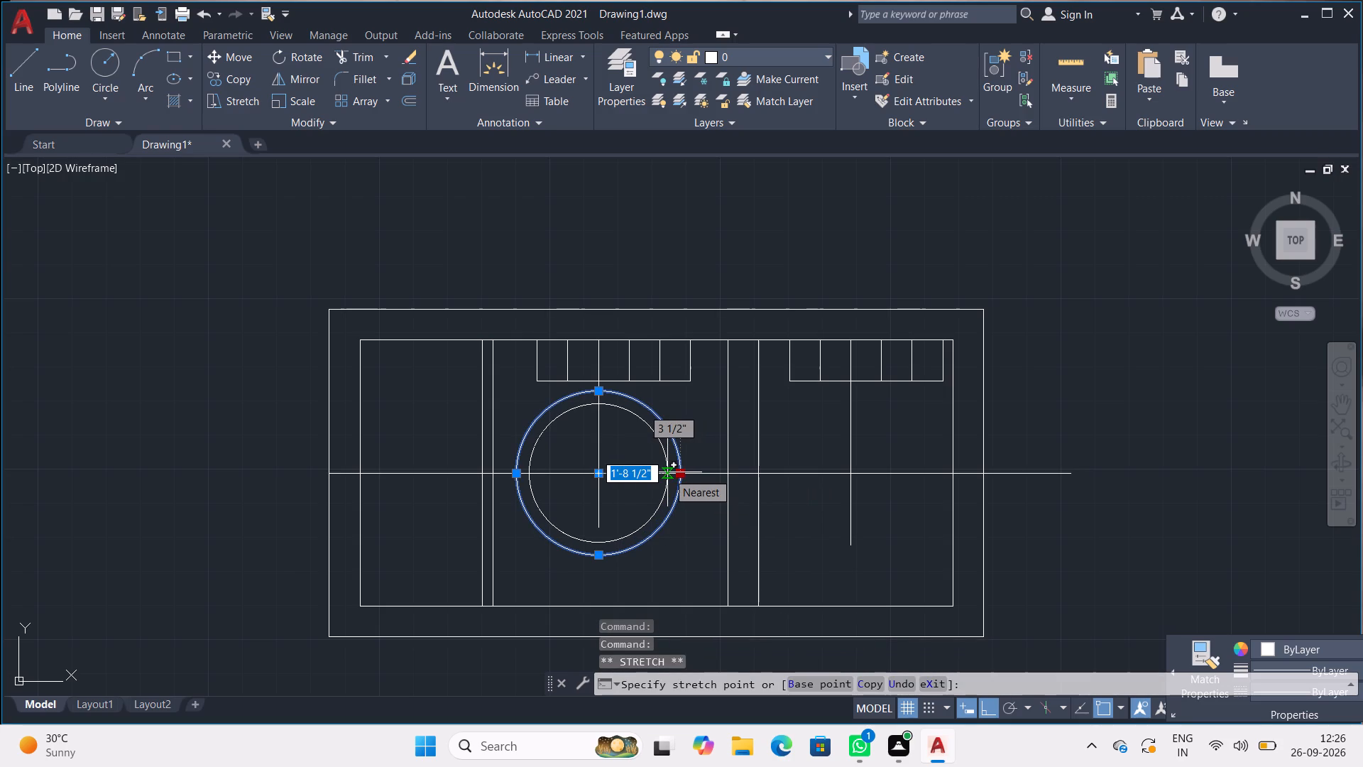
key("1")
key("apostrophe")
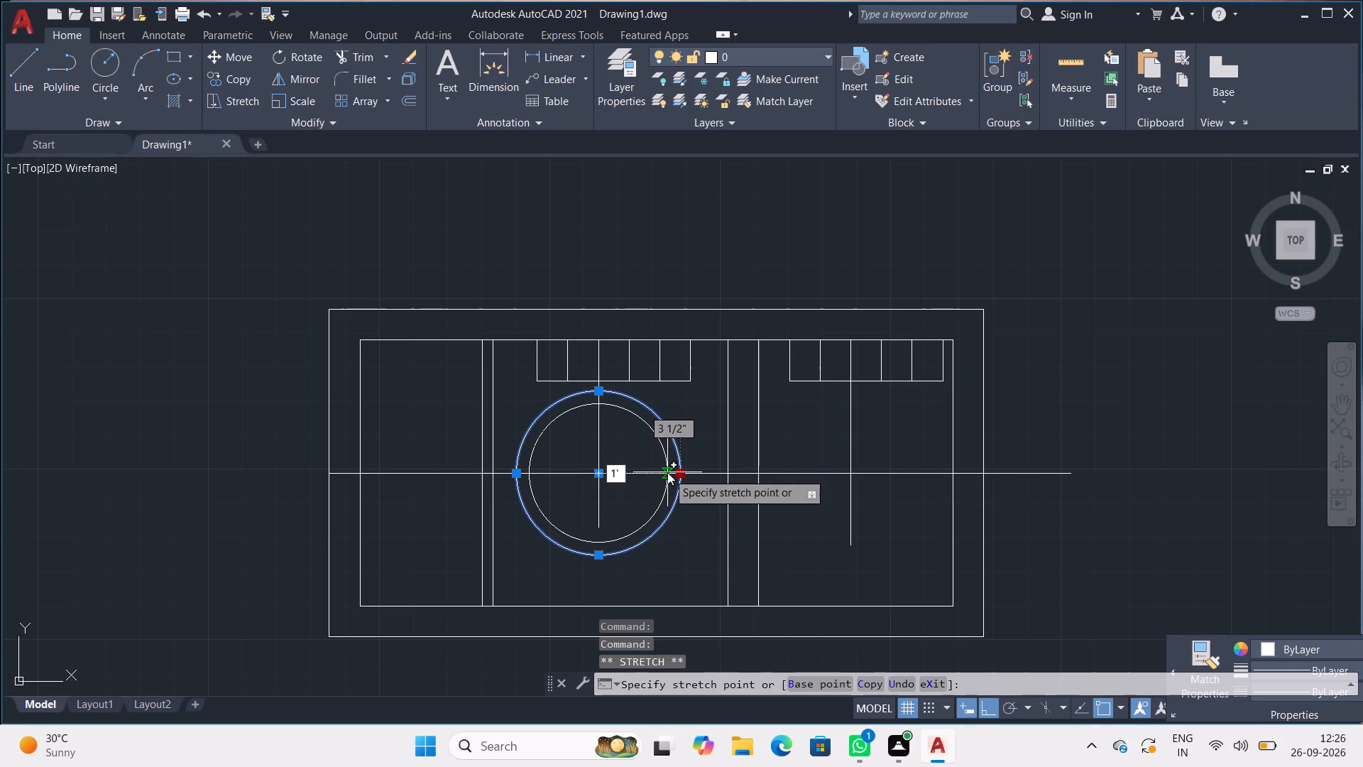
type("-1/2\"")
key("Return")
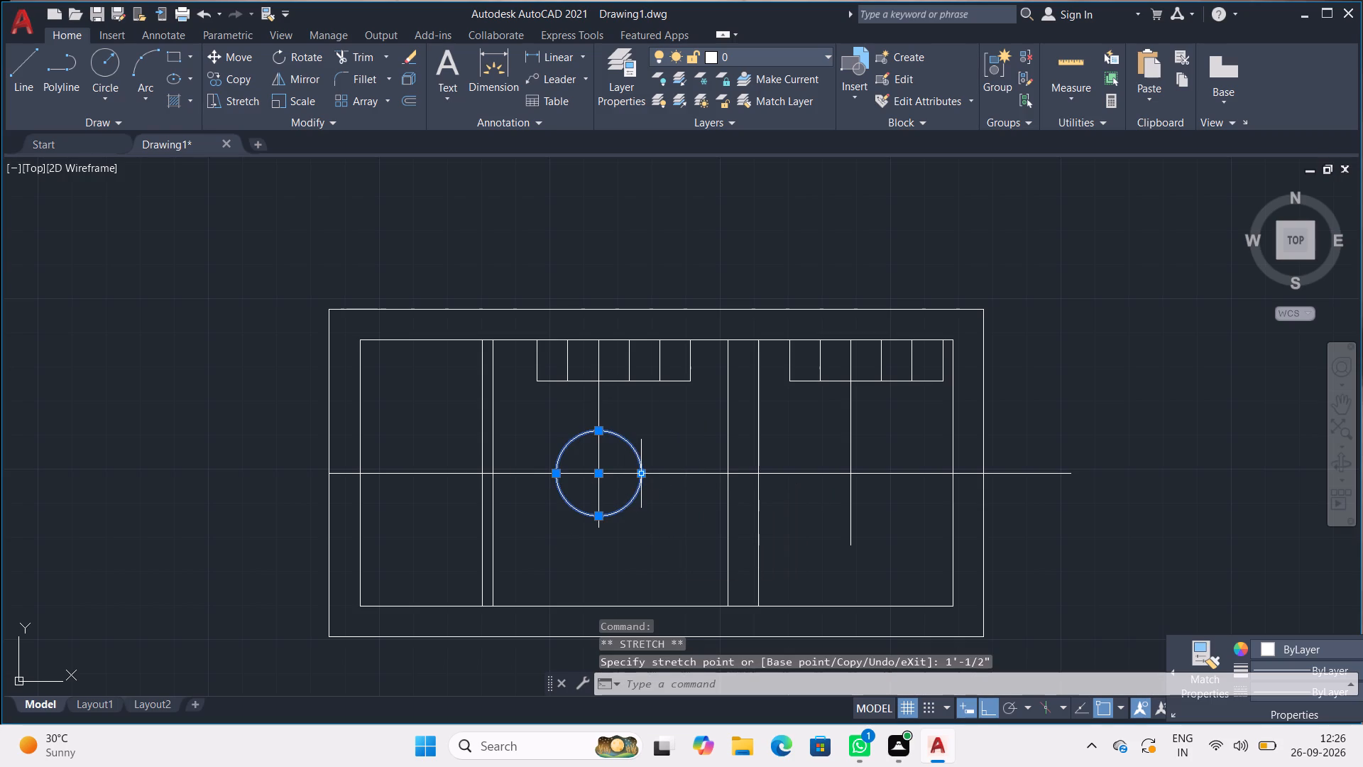
Stretch the circle's right quadrant grip to set its radius to 1-1/2".
left_click(639, 474)
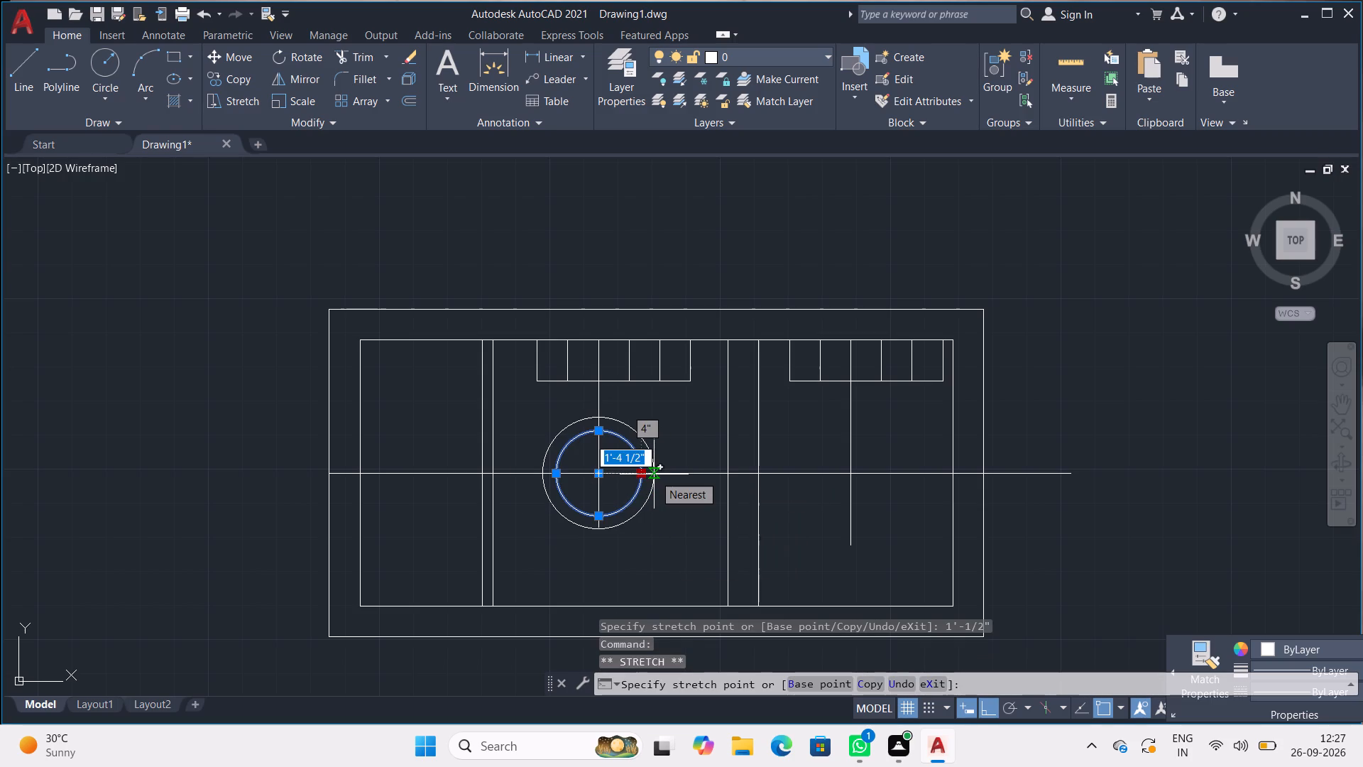
type("1-1/2\"")
key("Return")
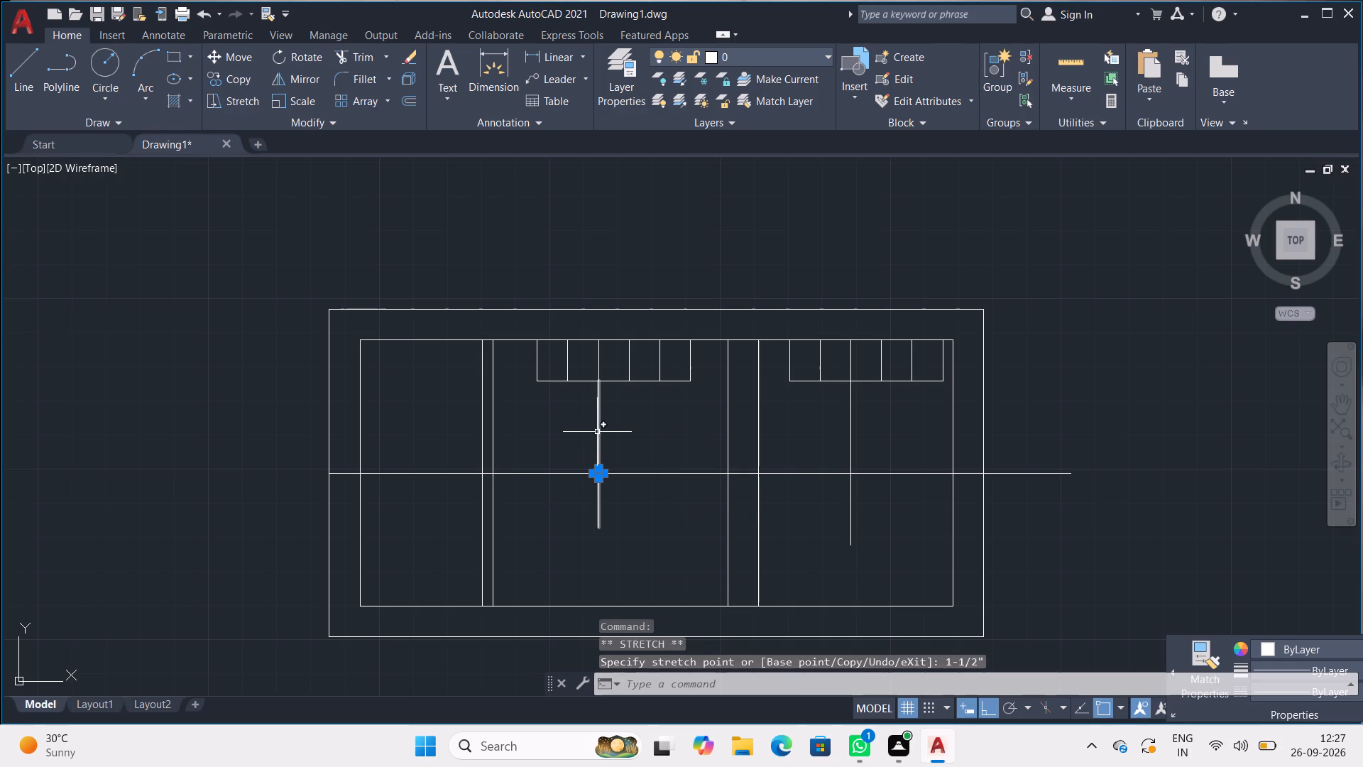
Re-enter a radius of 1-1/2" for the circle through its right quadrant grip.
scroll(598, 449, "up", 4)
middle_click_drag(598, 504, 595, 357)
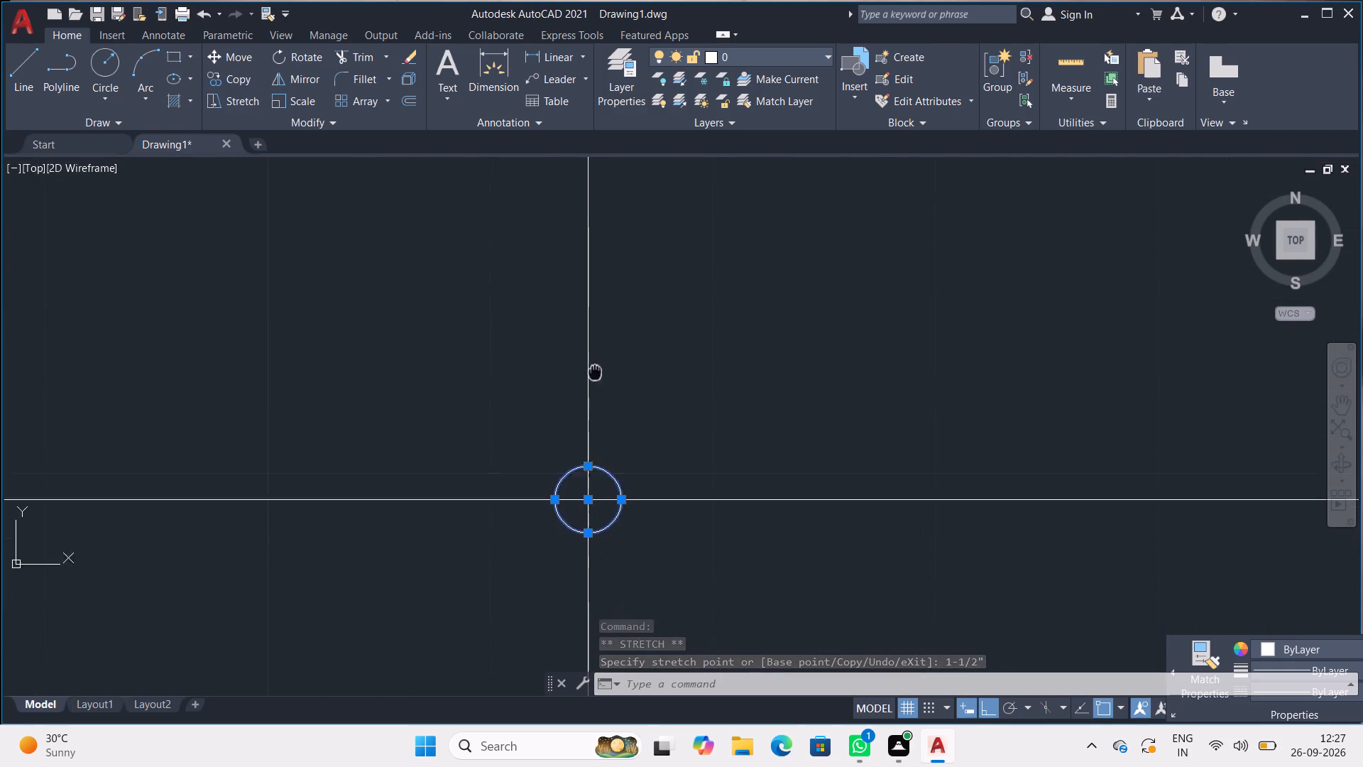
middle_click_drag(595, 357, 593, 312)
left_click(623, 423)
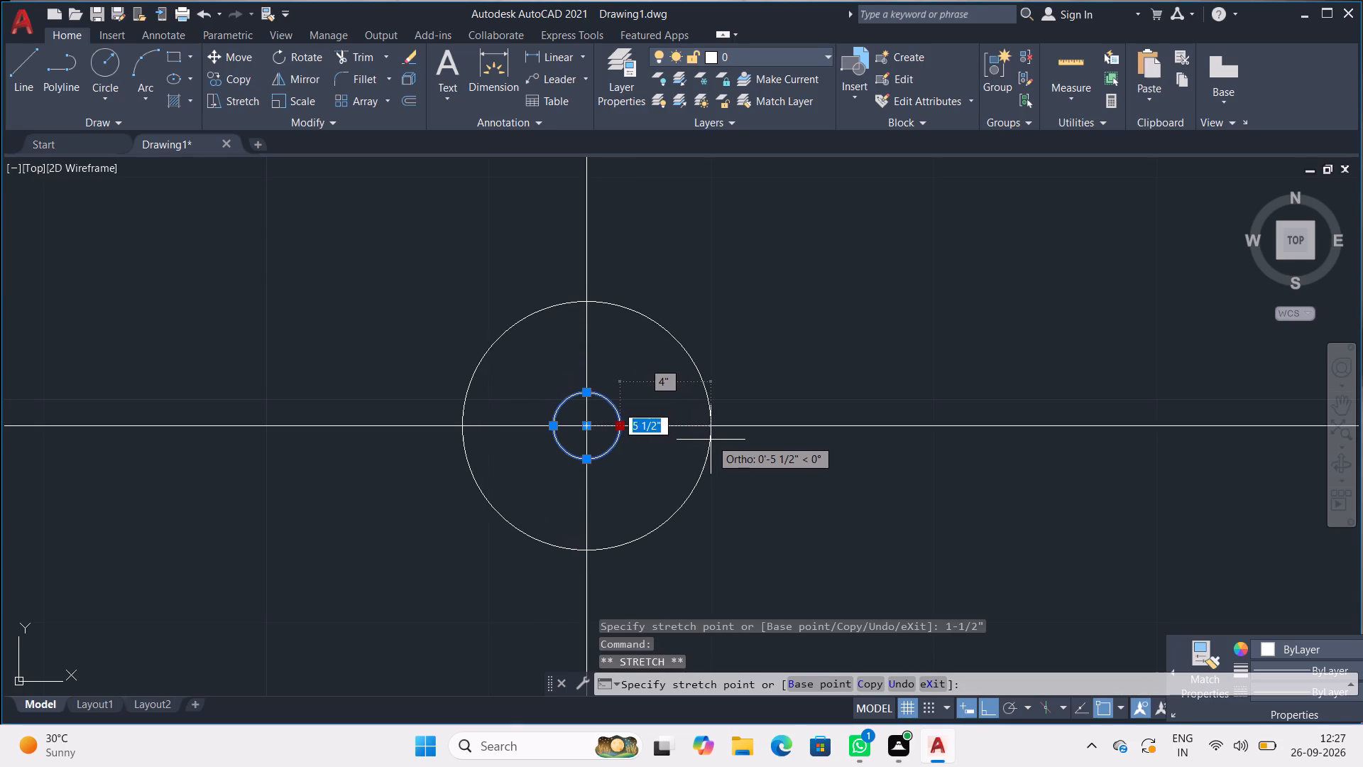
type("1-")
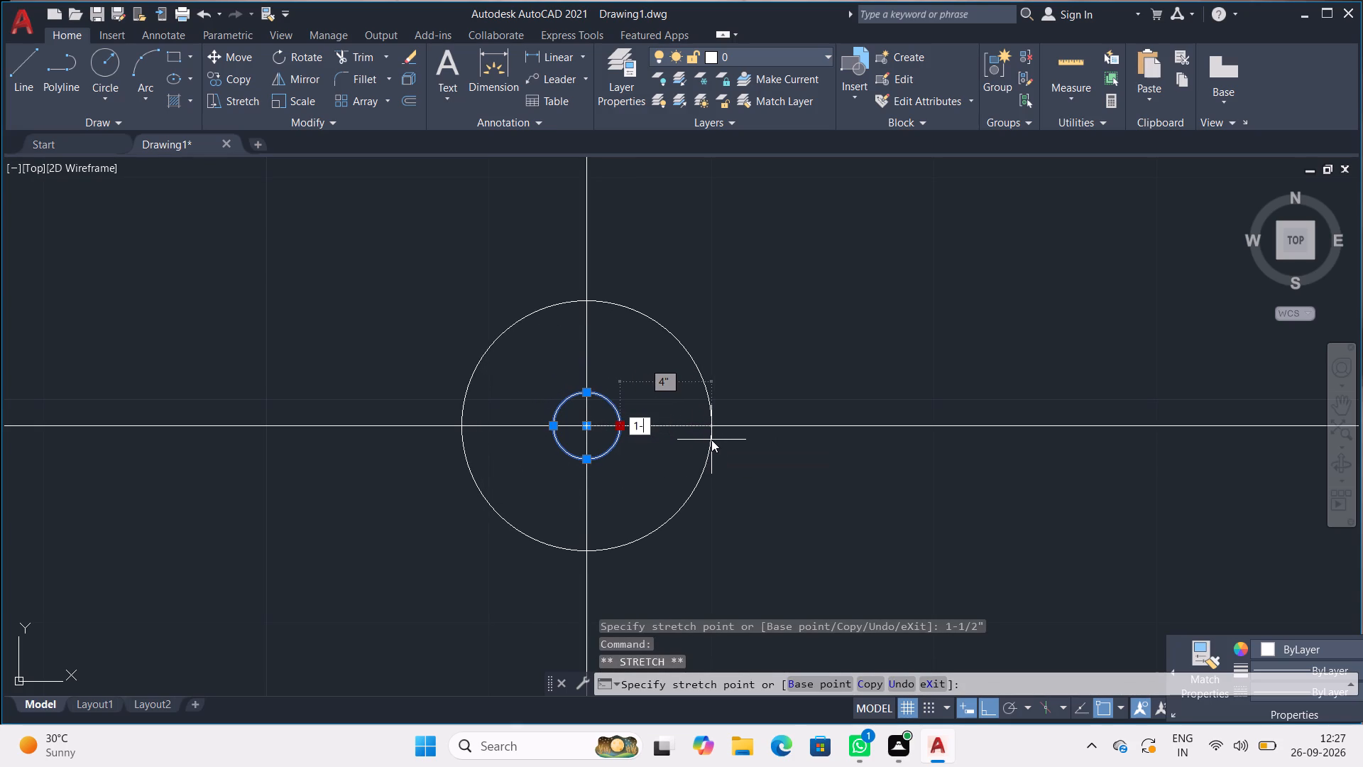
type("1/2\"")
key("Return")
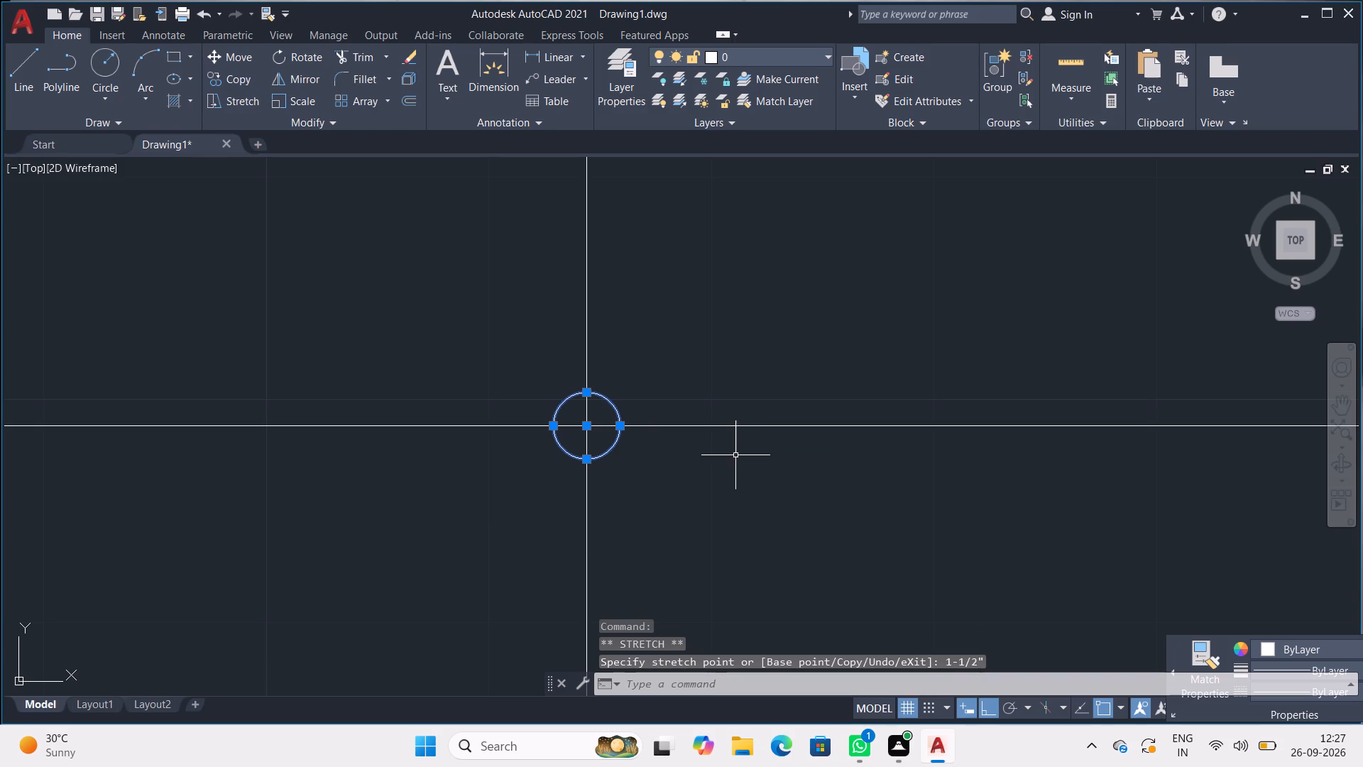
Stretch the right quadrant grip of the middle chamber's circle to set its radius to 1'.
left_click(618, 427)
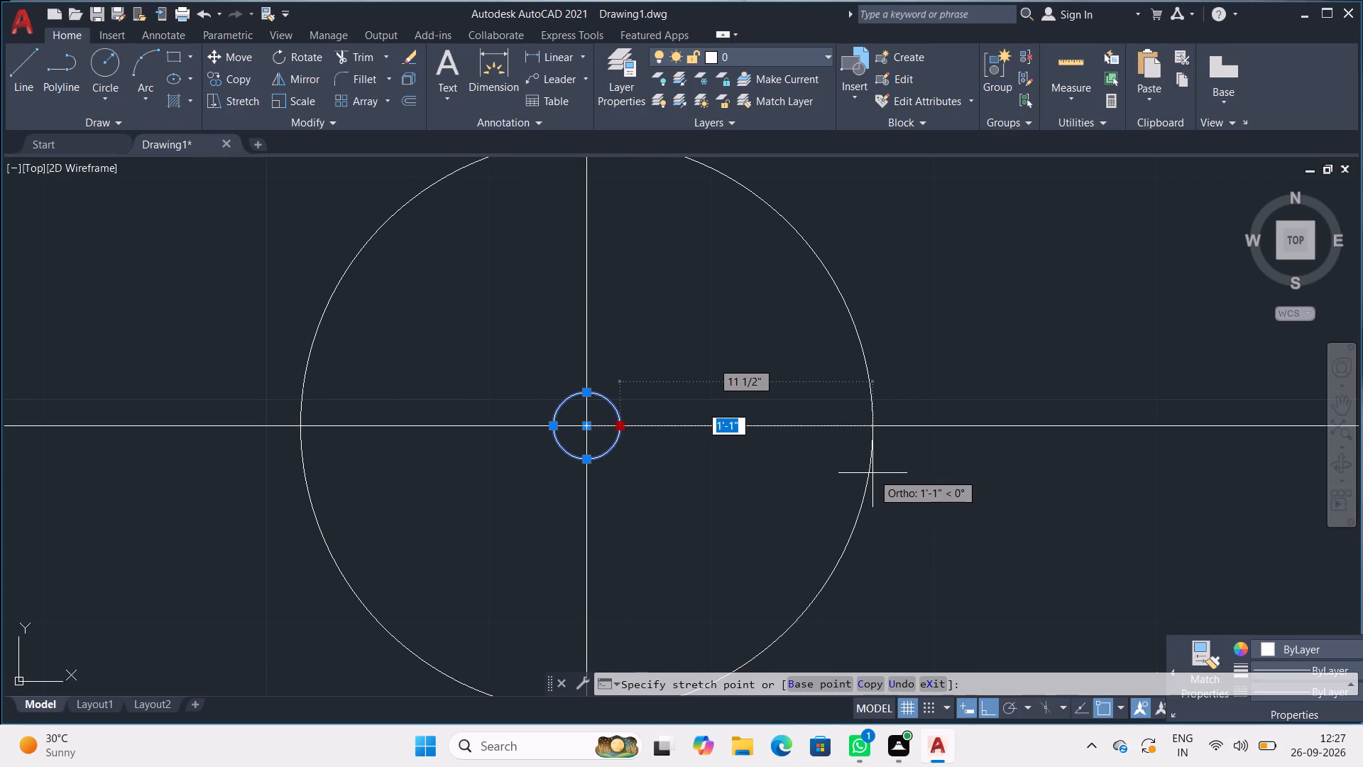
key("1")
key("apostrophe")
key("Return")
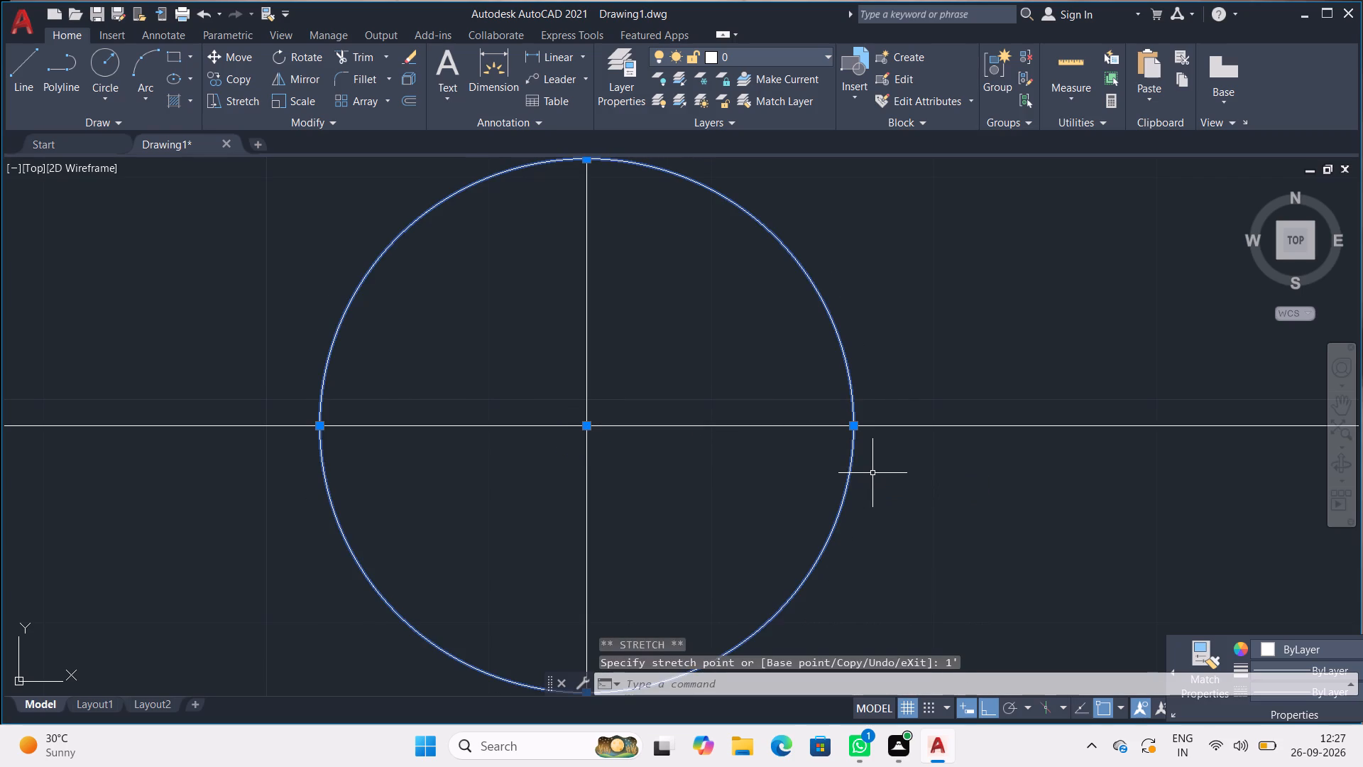
Stretch the right quadrant grip of the middle chamber's circle outward to a radius of about 1'-7".
scroll(885, 469, "down", 3)
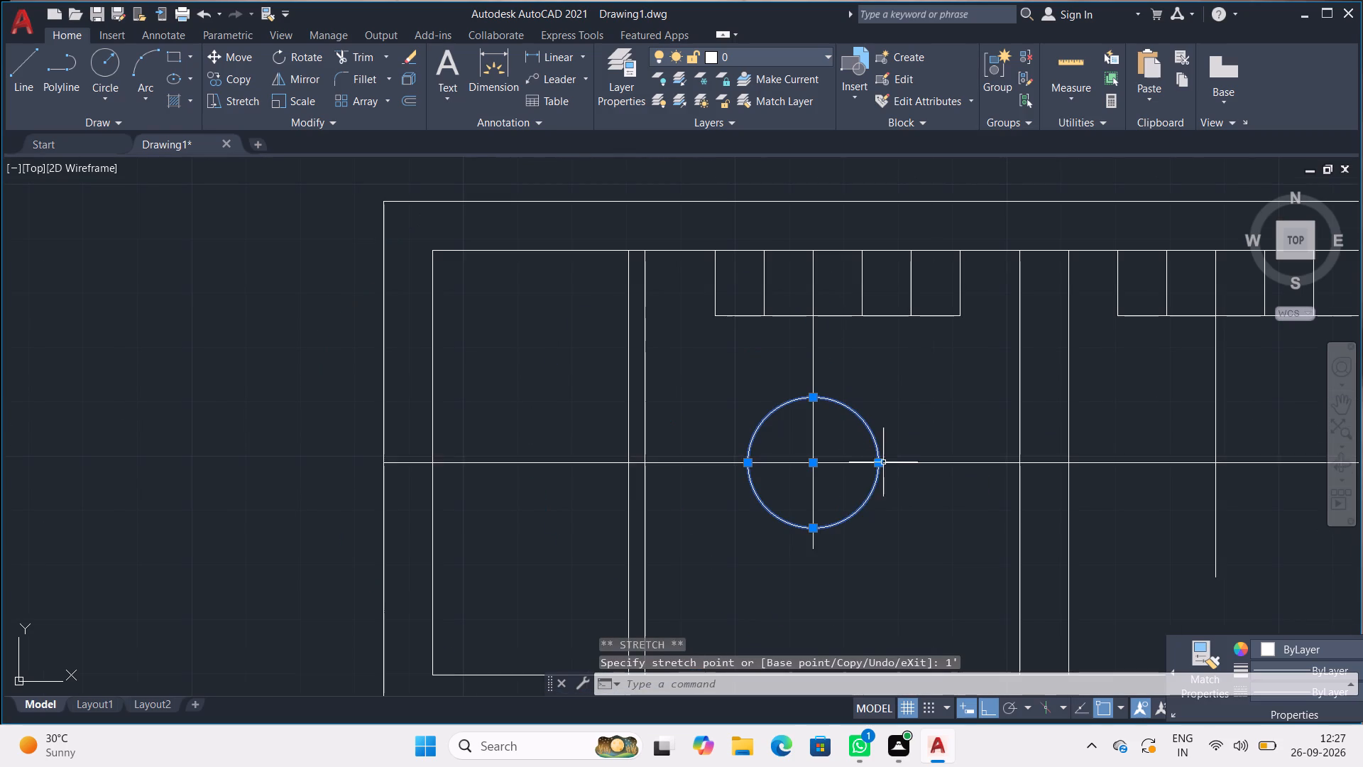
left_click(880, 463)
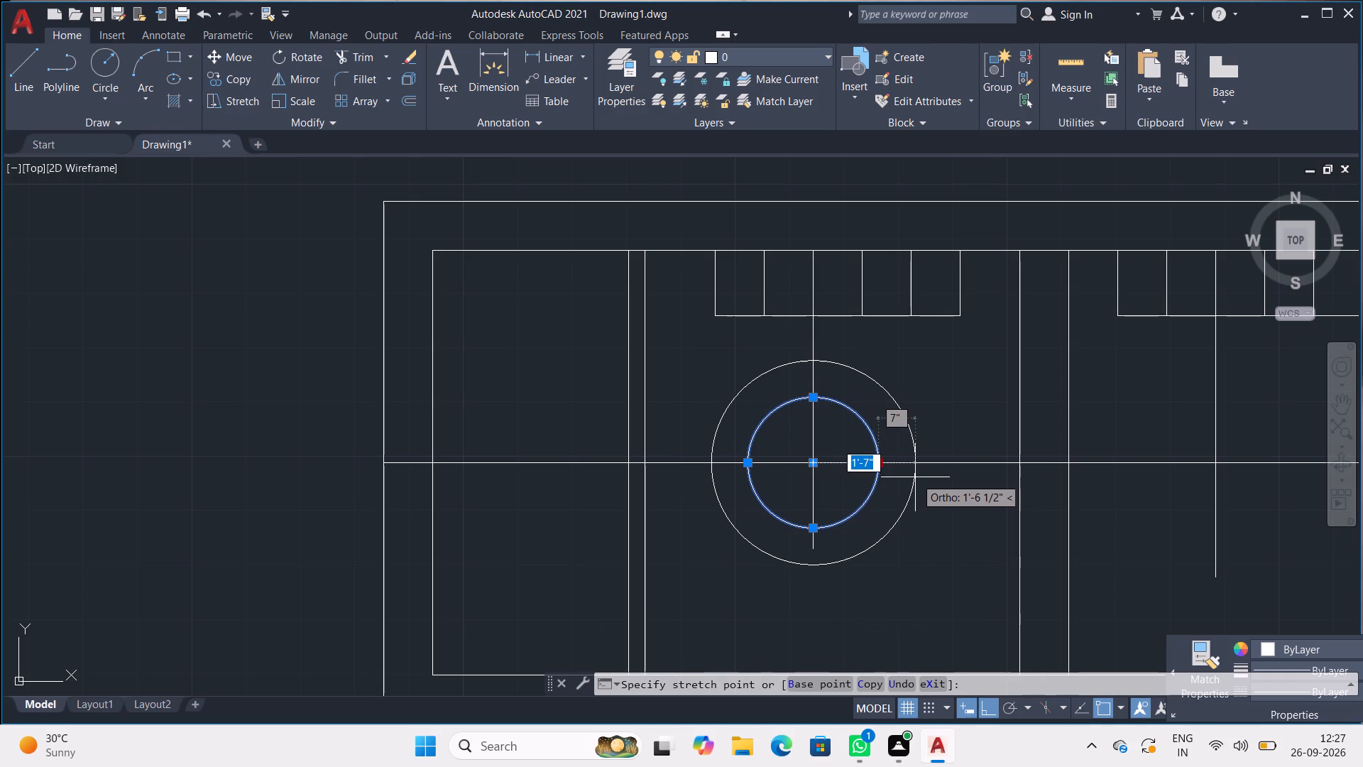
left_click(916, 477)
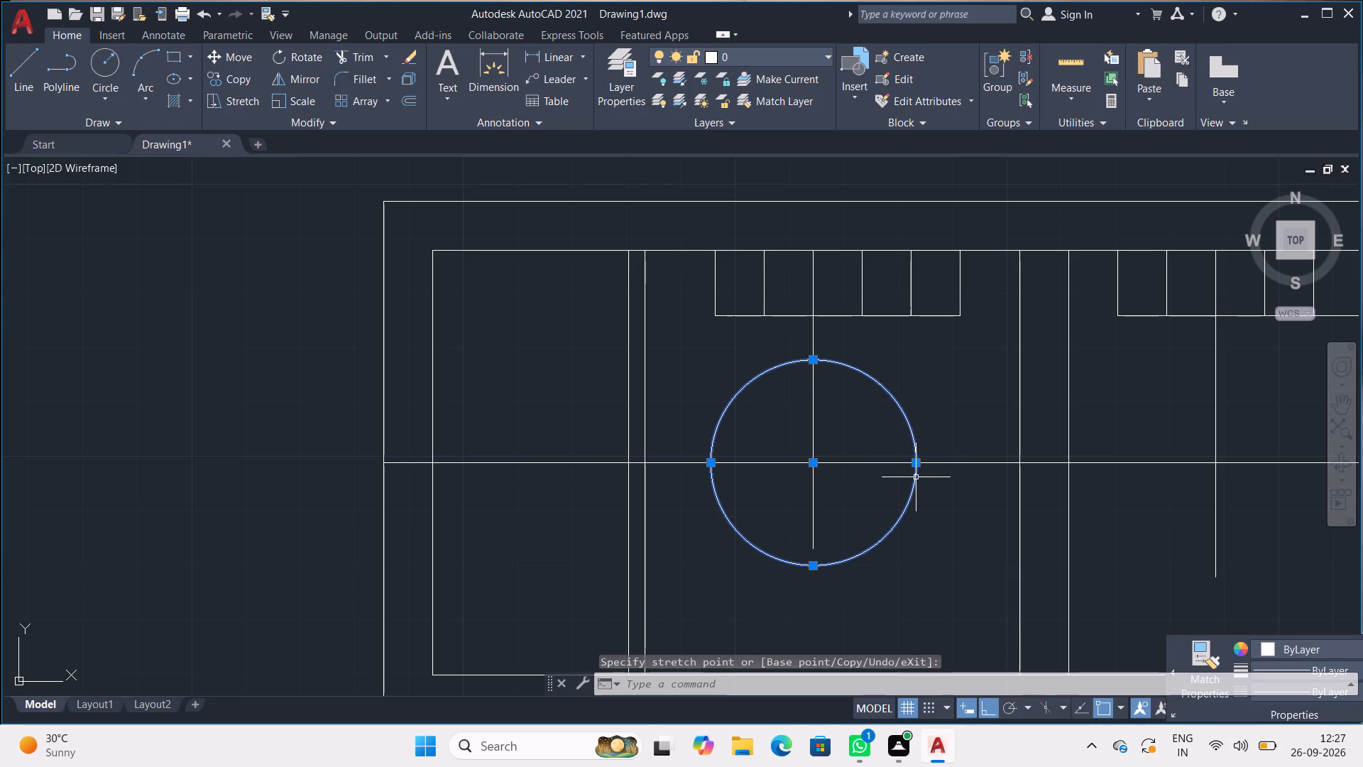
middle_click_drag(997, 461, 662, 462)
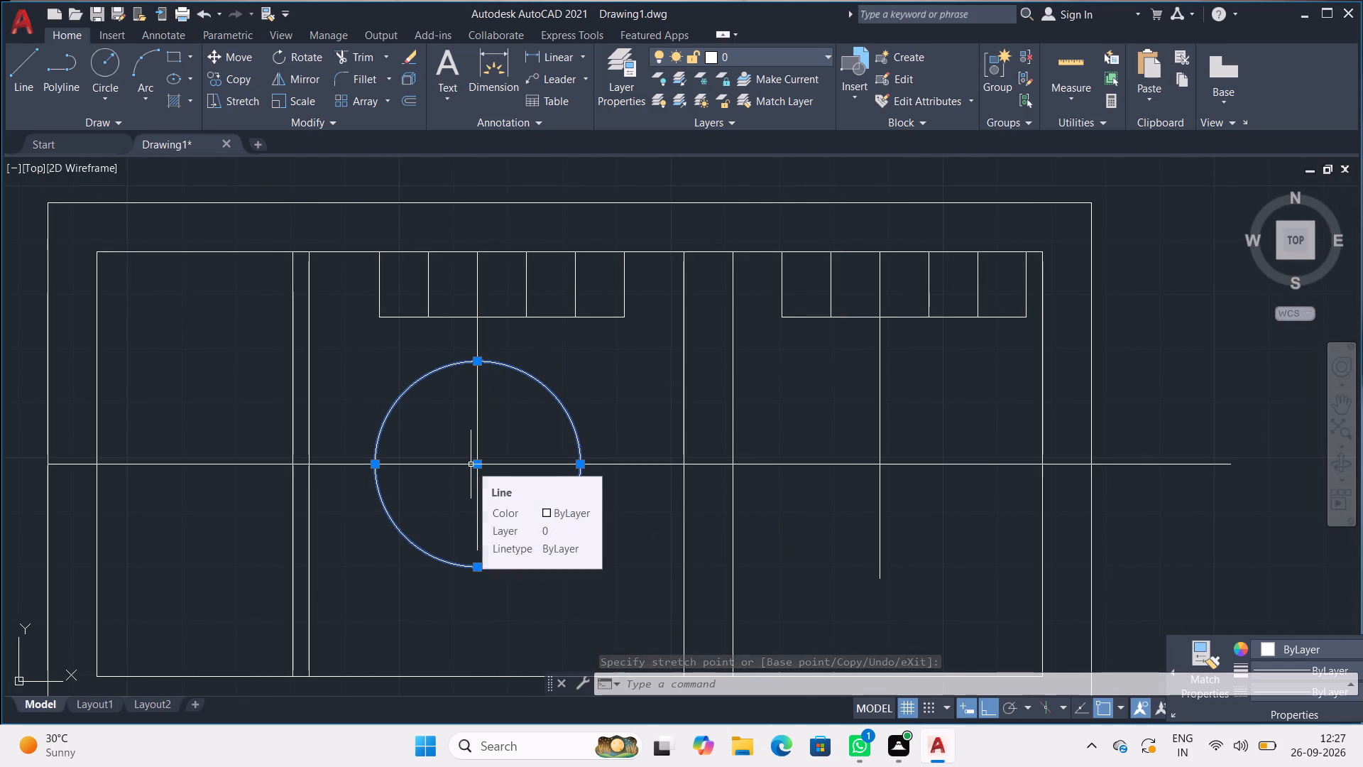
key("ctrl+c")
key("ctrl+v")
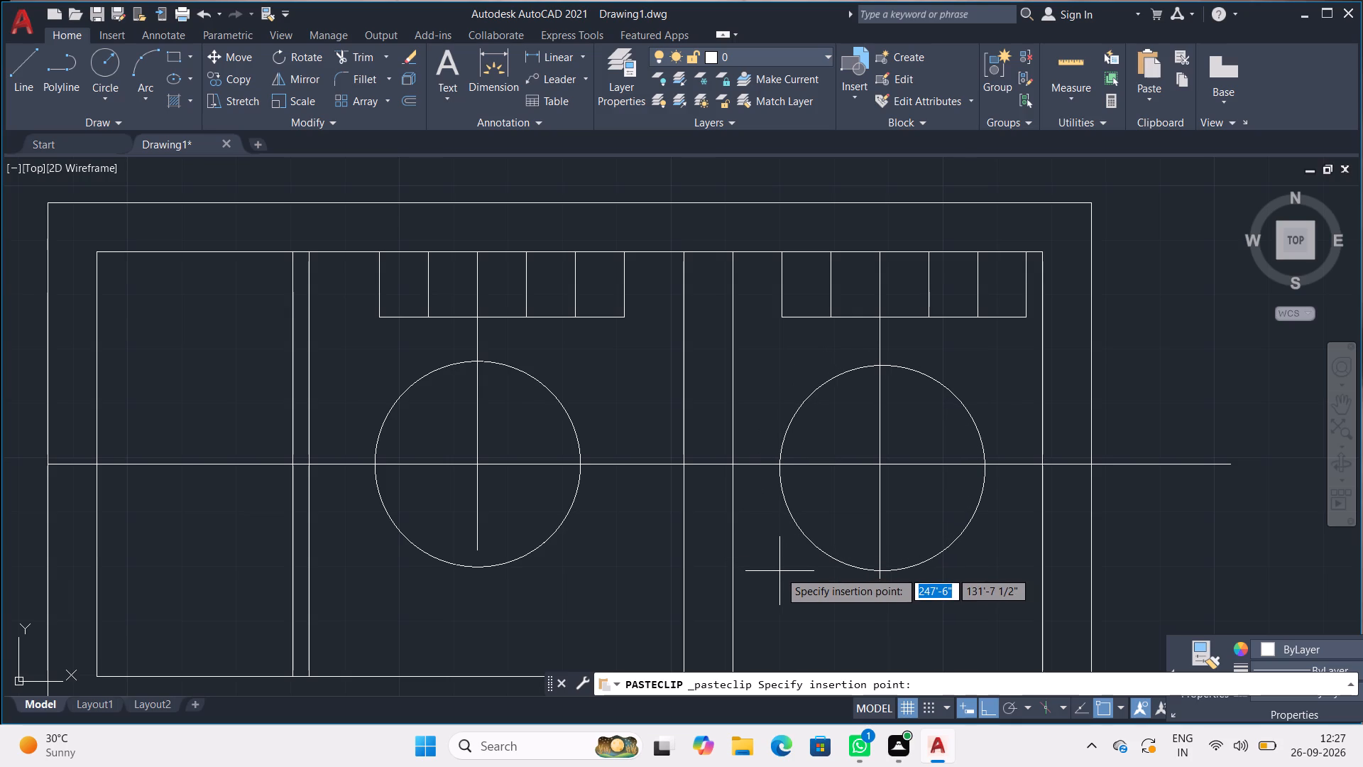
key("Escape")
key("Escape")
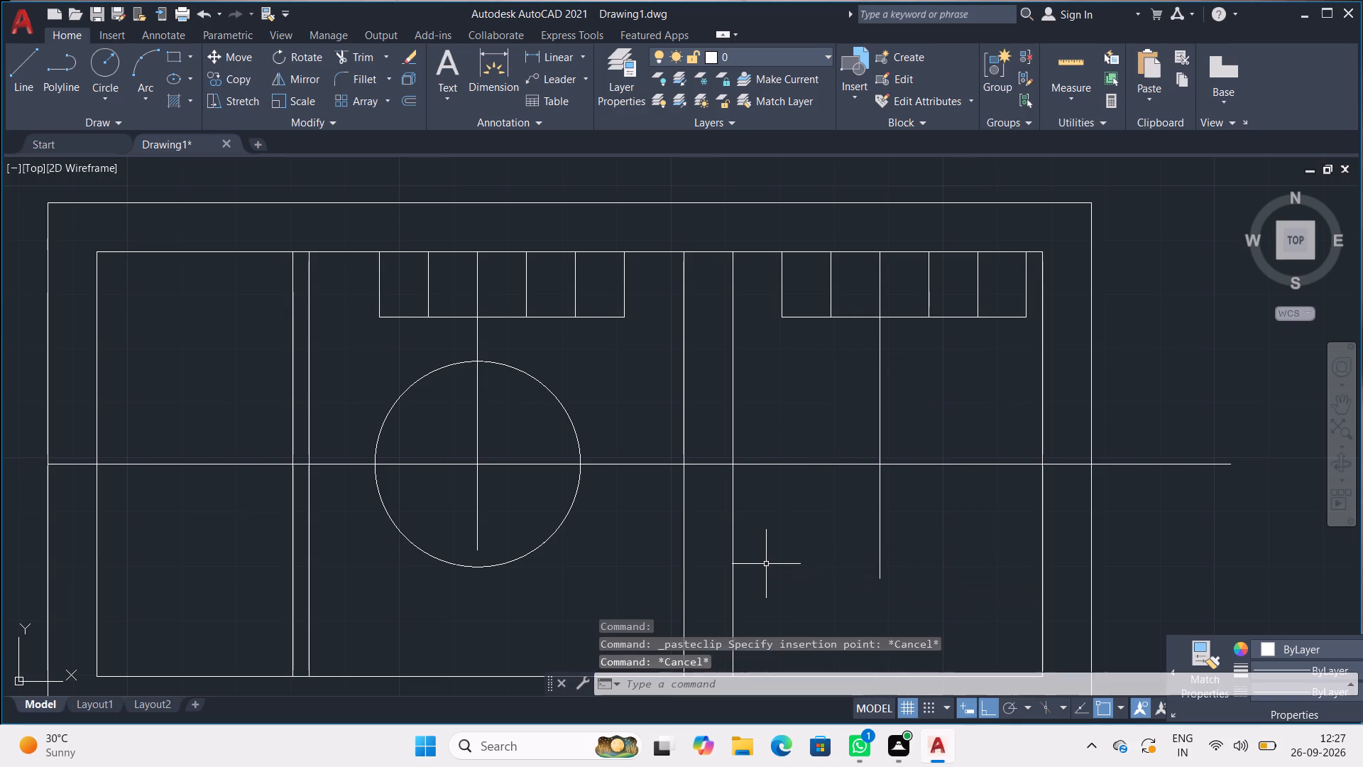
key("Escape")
Draw a circle of about 1'-7 1/2" radius where the centre line crosses the right chamber's vertical line.
key("c")
key("Return")
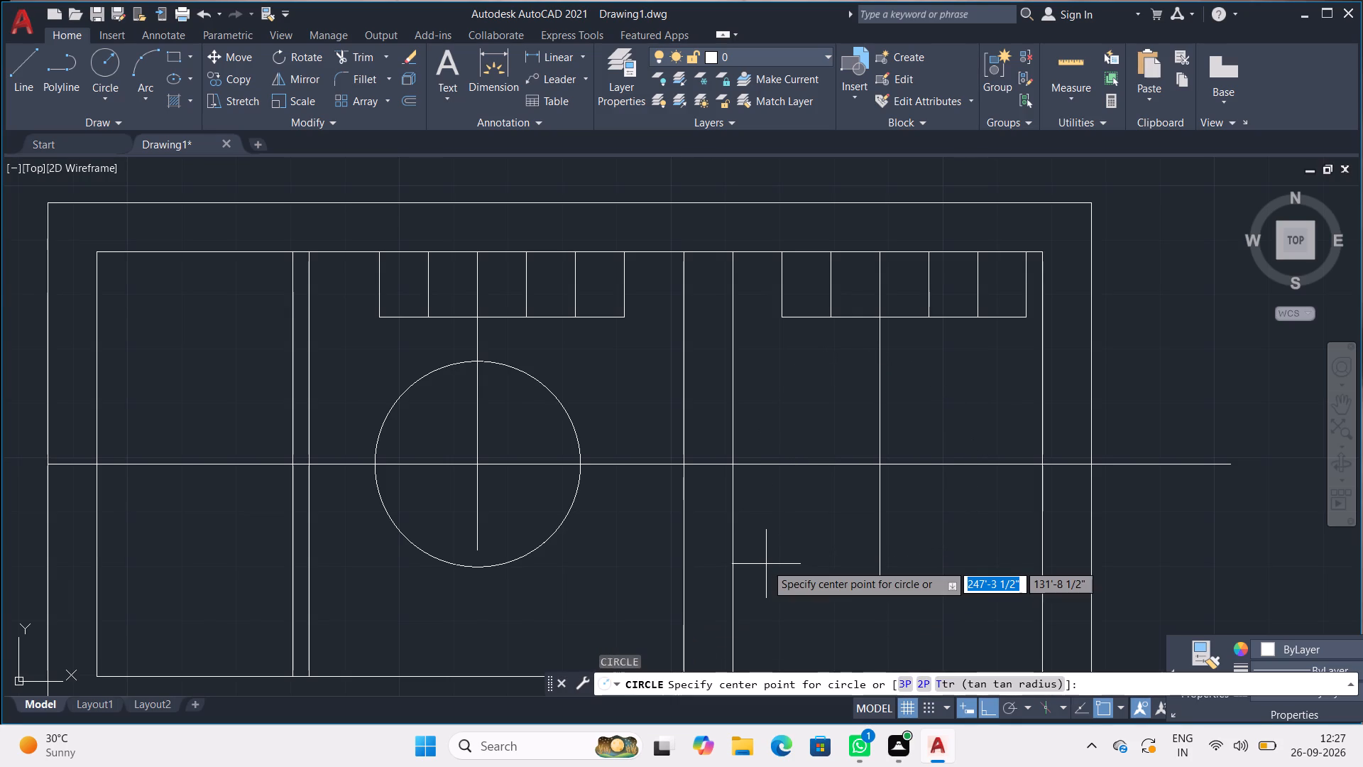
left_click(879, 464)
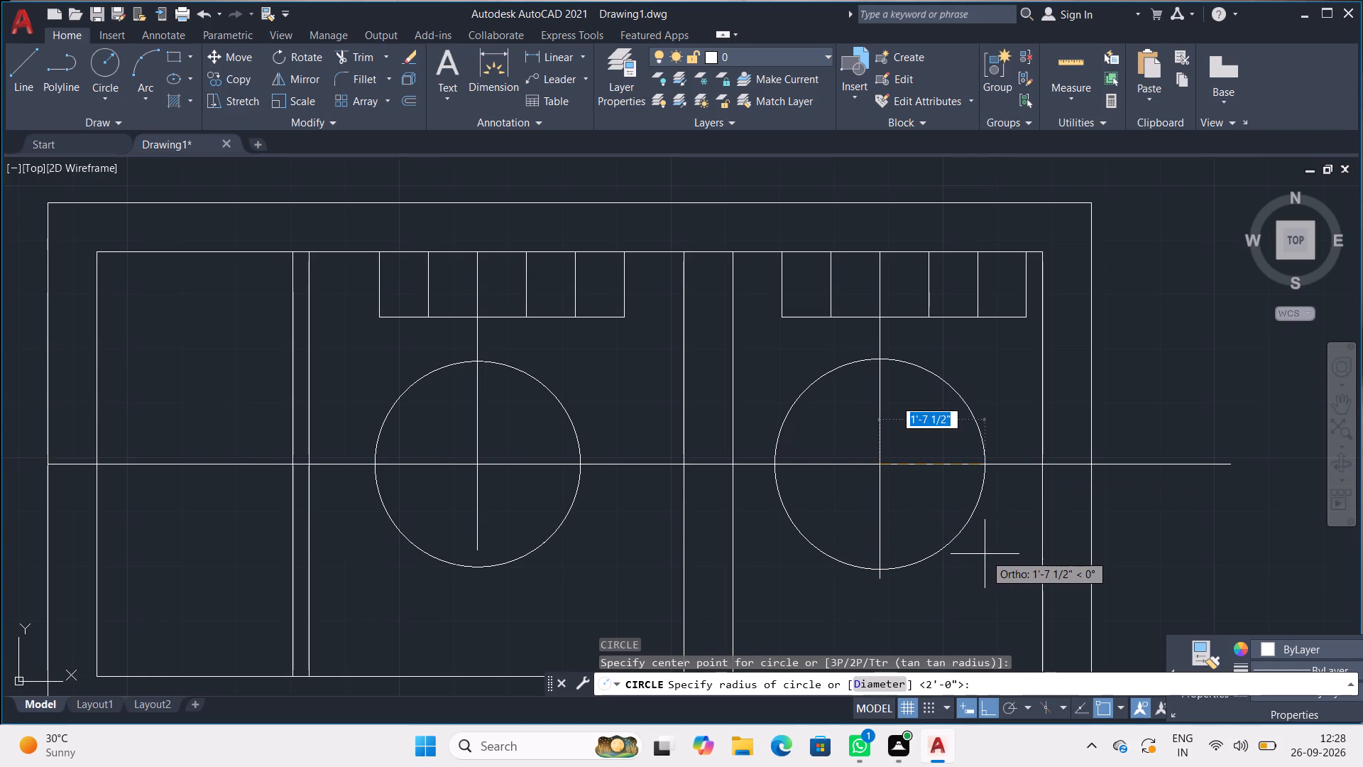
left_click(984, 554)
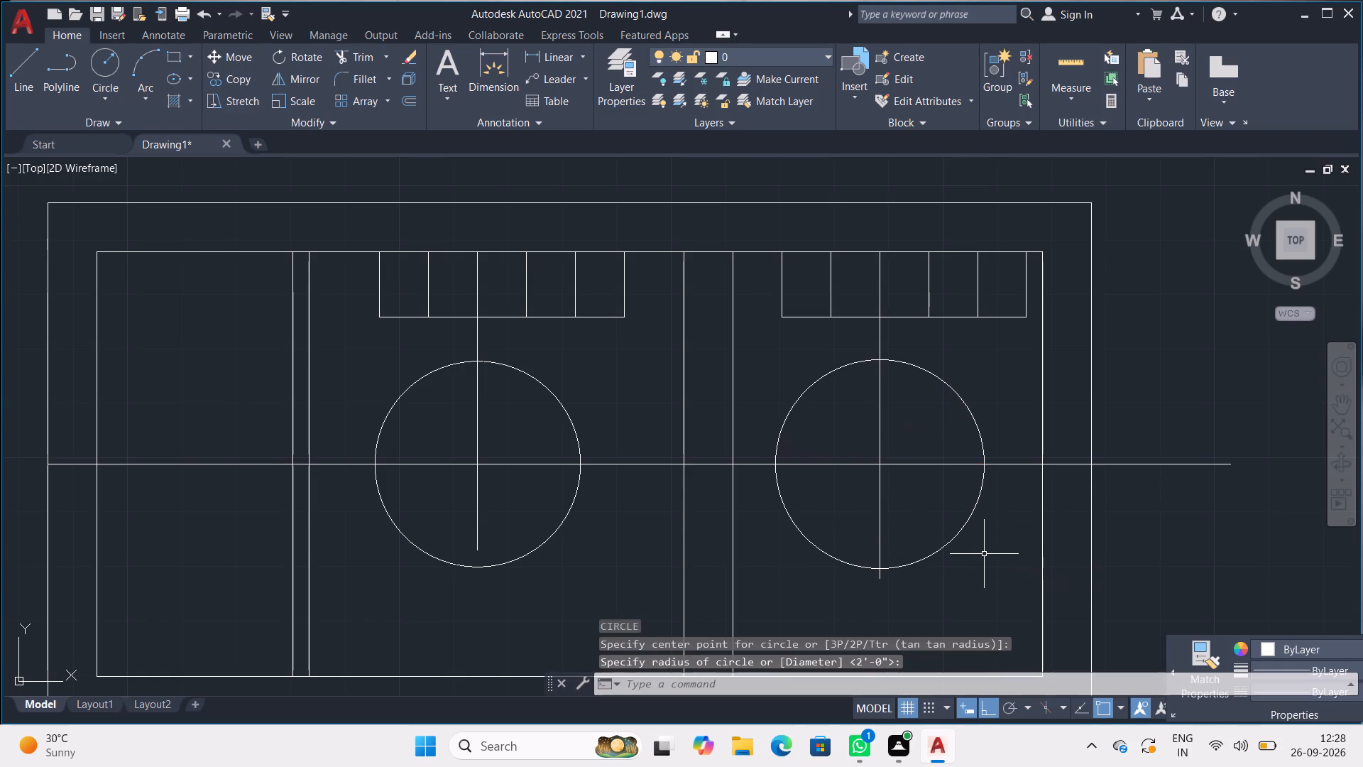
Delete the two vertical lines running from the small compartments through the circles in the middle and right chambers.
left_click(882, 470)
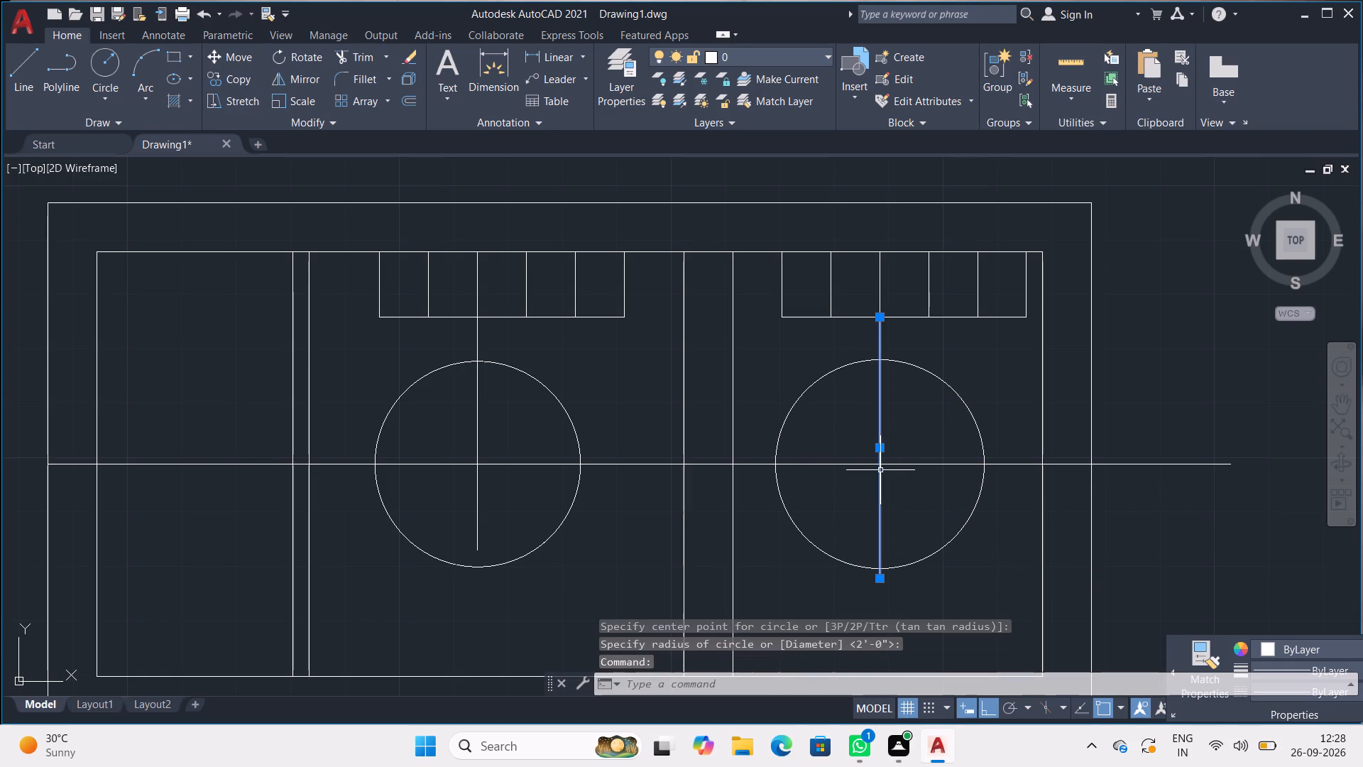
left_click(478, 423)
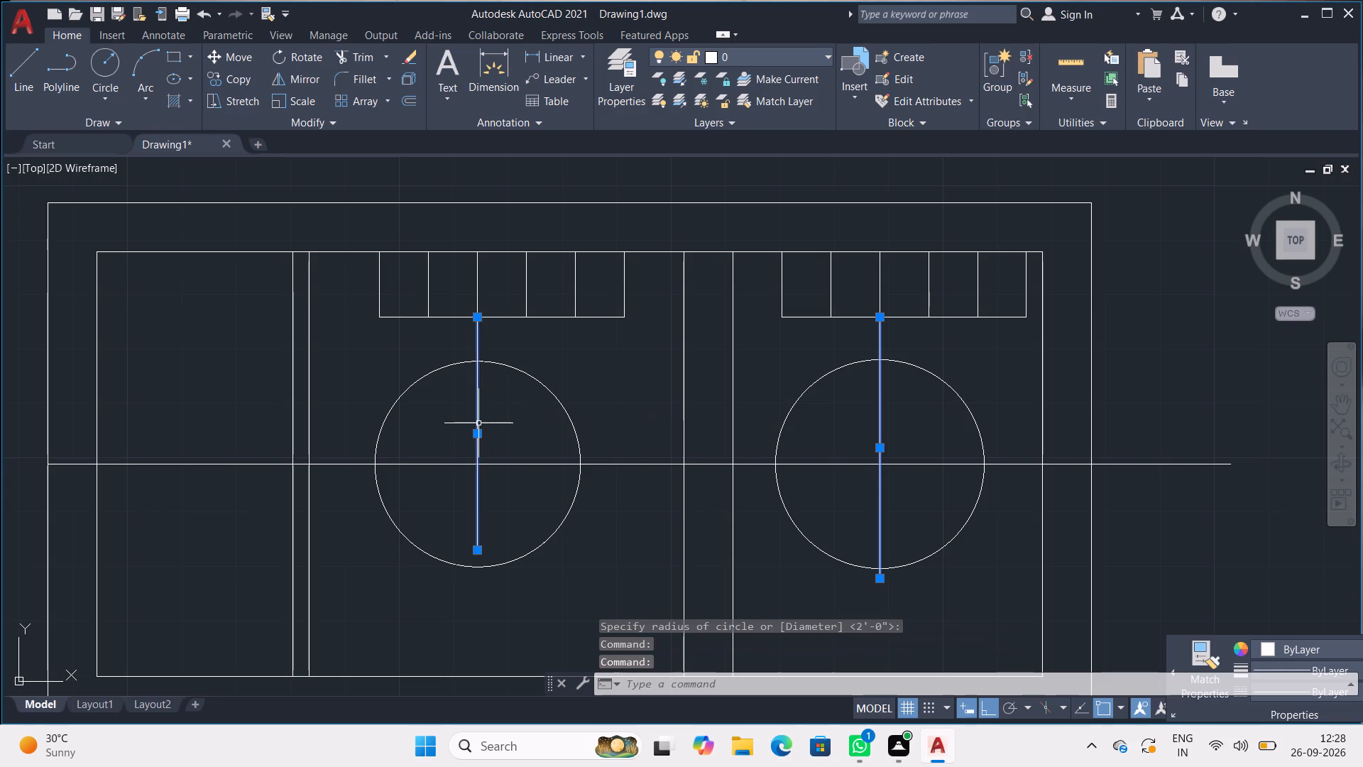
key("Delete")
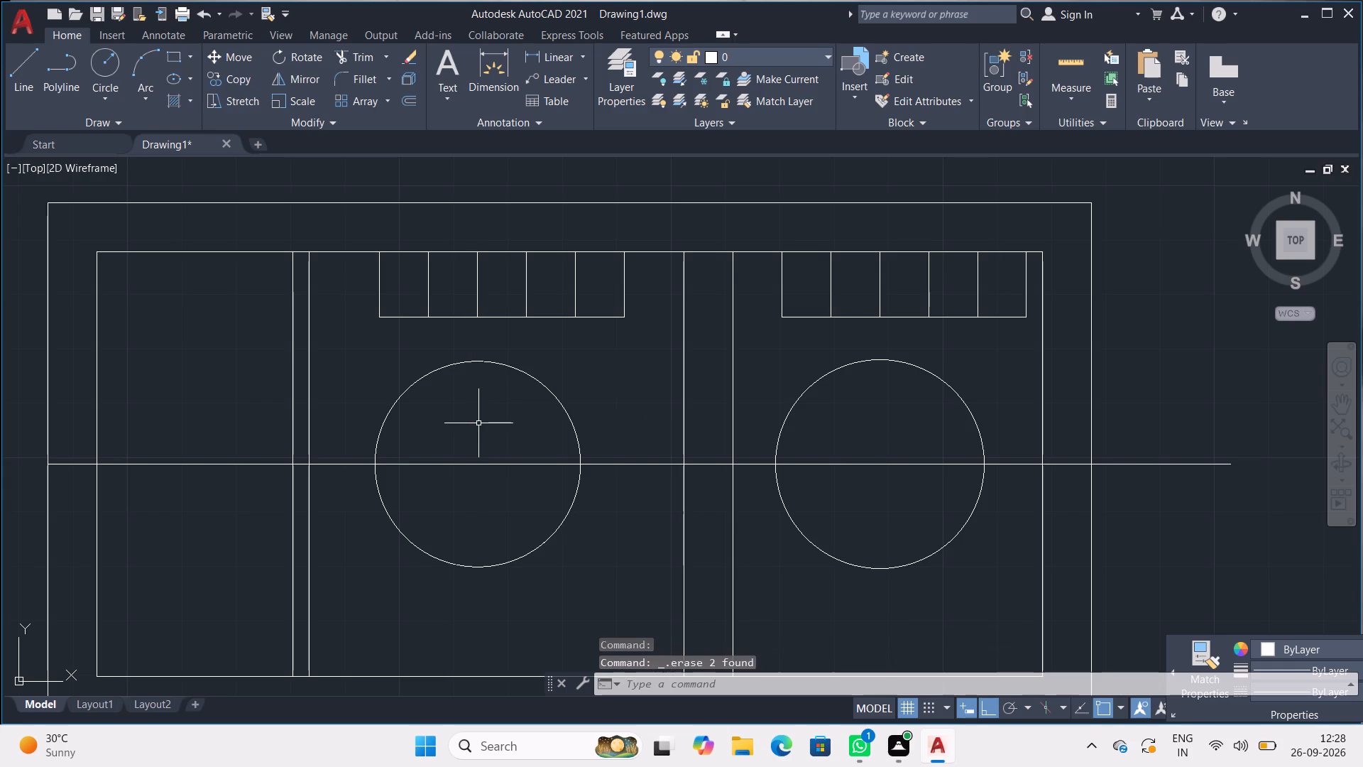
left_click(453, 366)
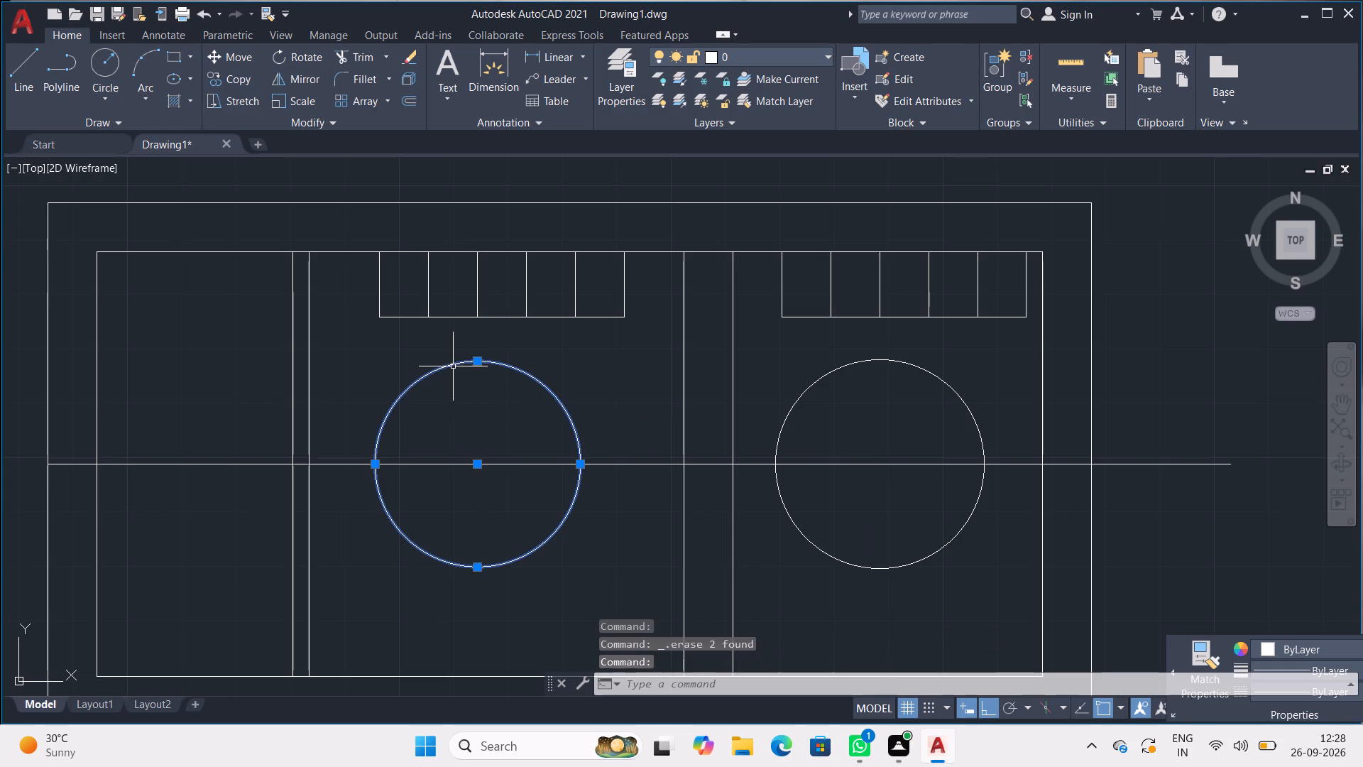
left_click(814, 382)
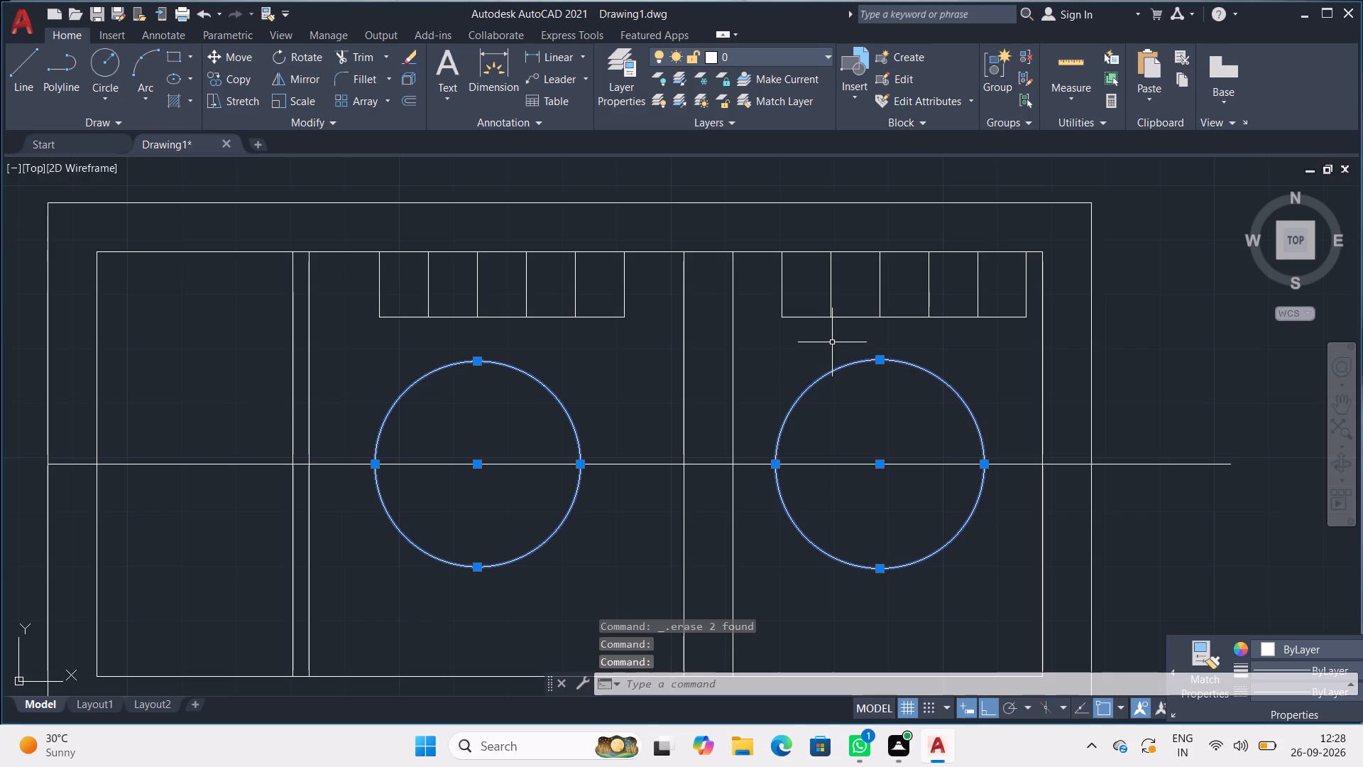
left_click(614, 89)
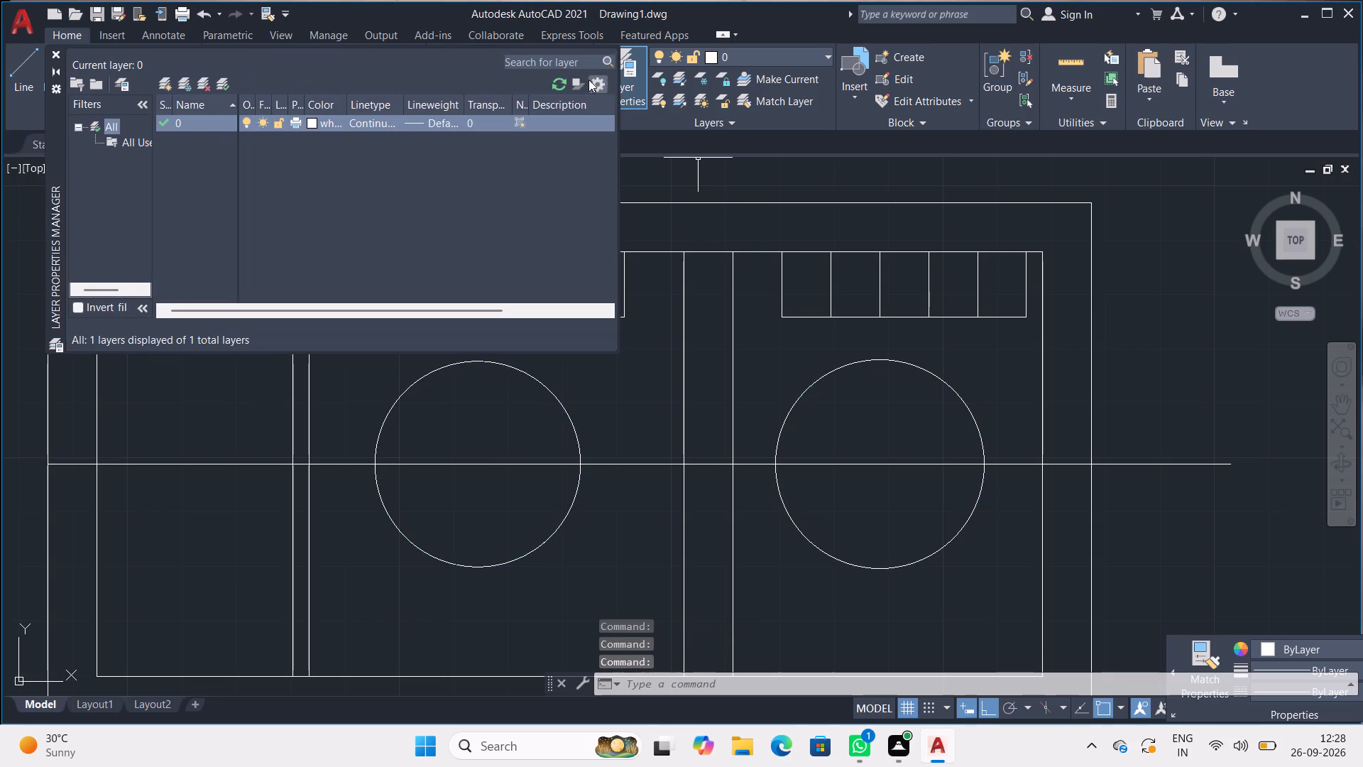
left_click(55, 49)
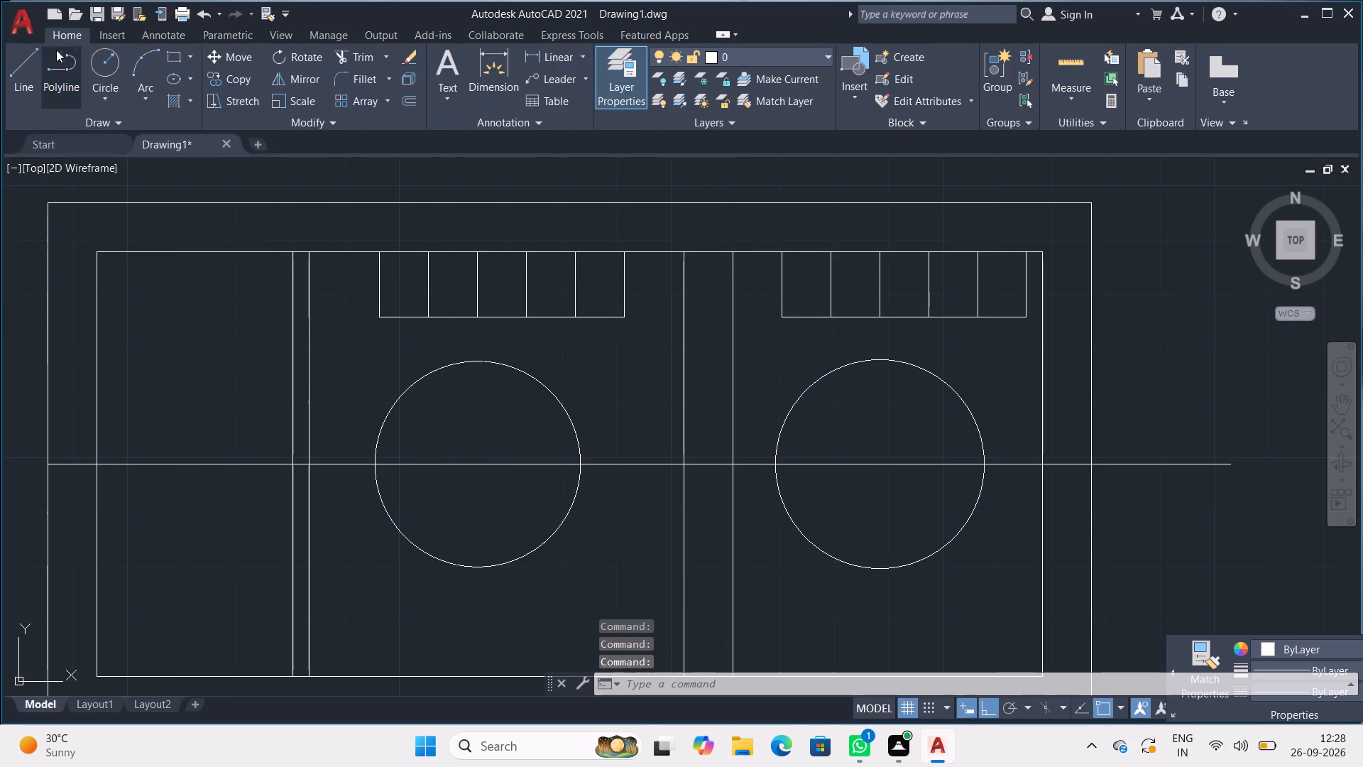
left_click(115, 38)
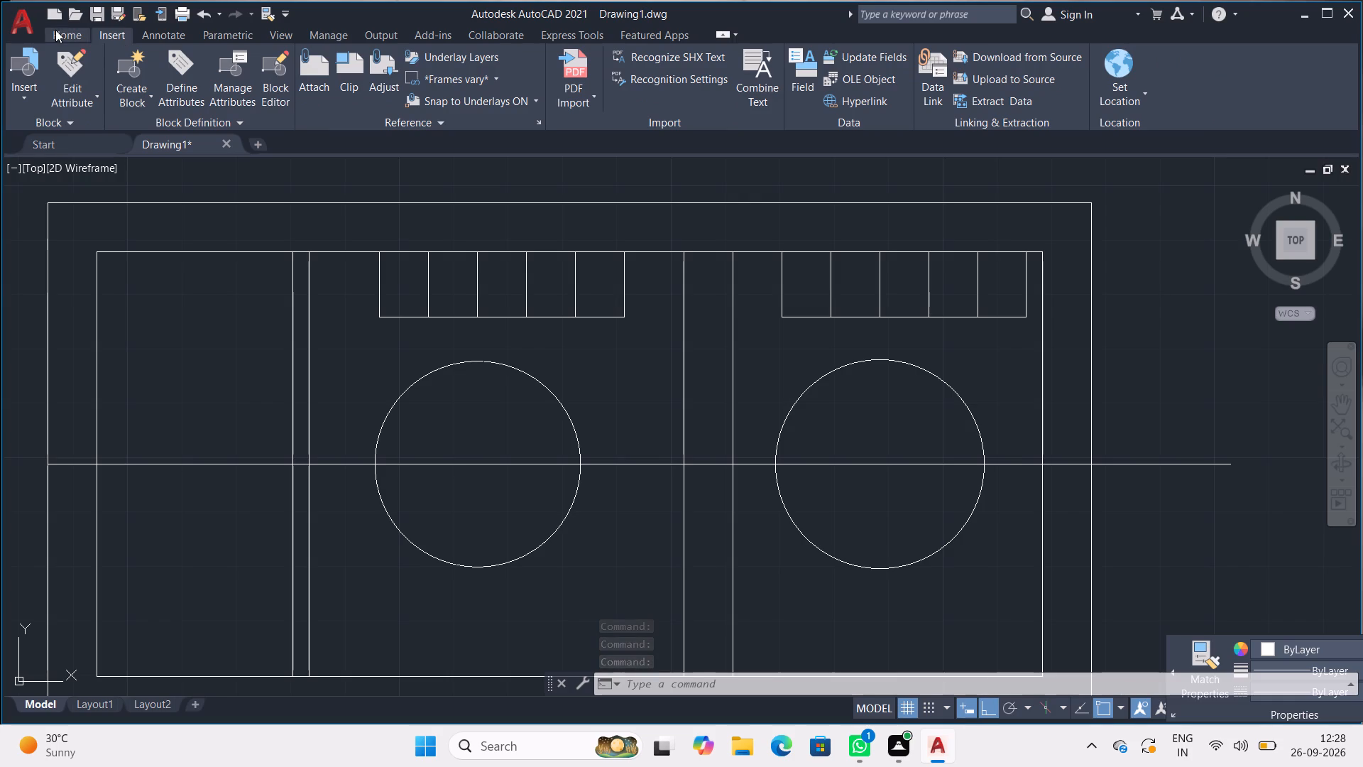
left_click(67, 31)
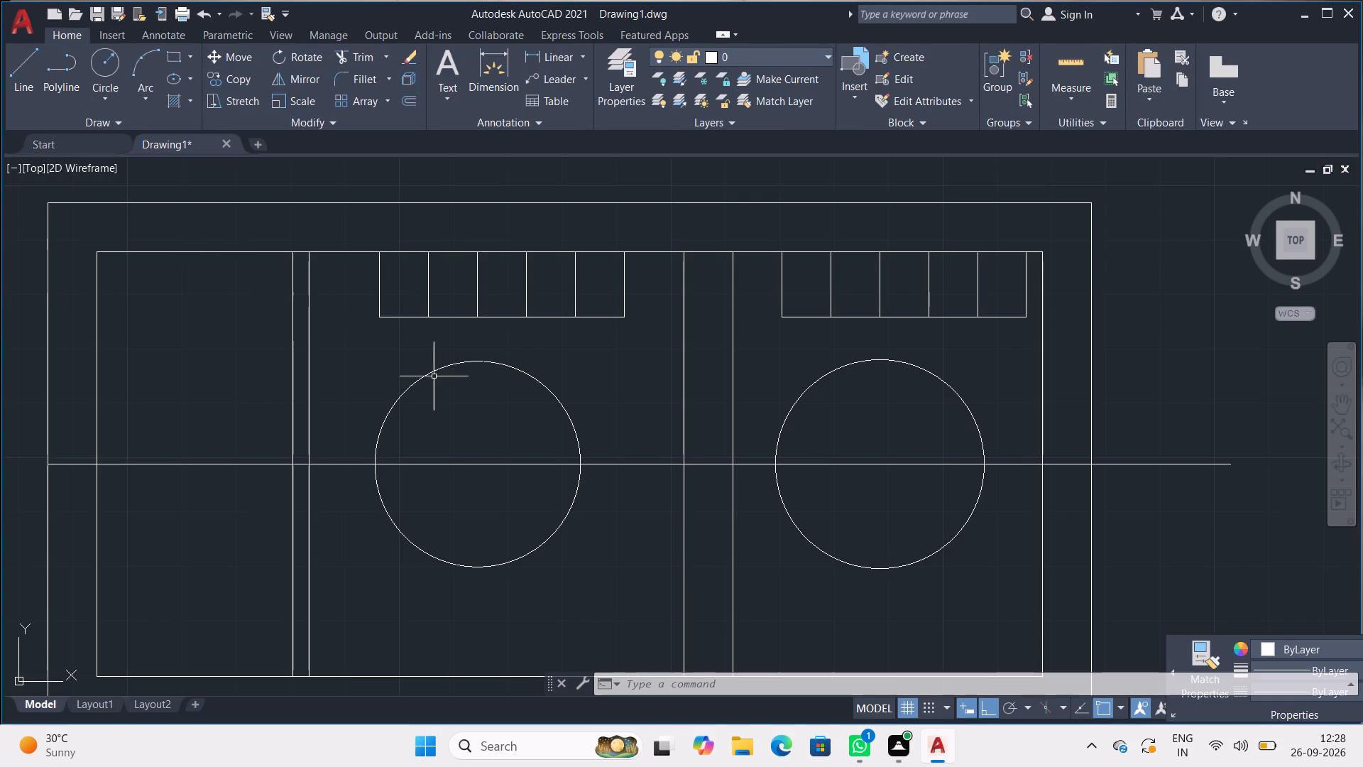
Examine the linetype and colour options in the object properties of both chamber circles.
left_click(434, 370)
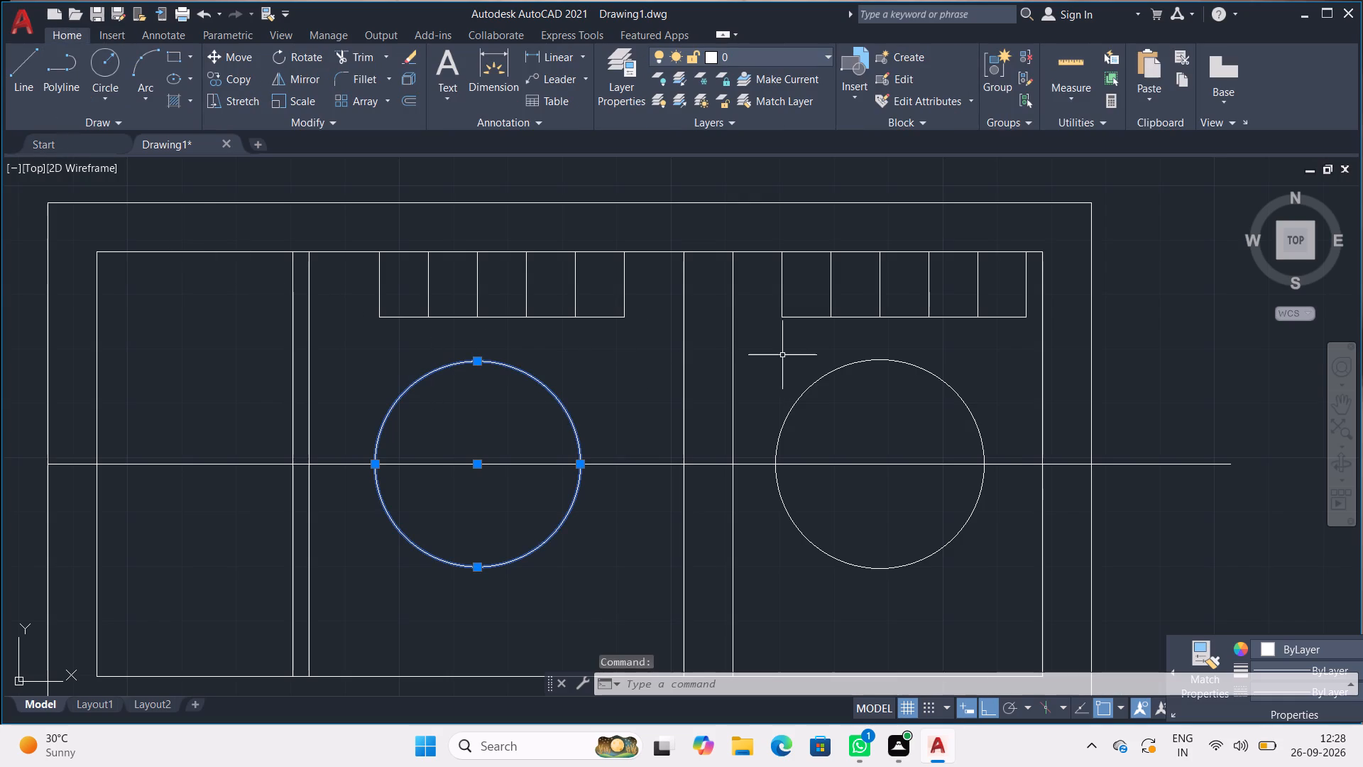
left_click(813, 381)
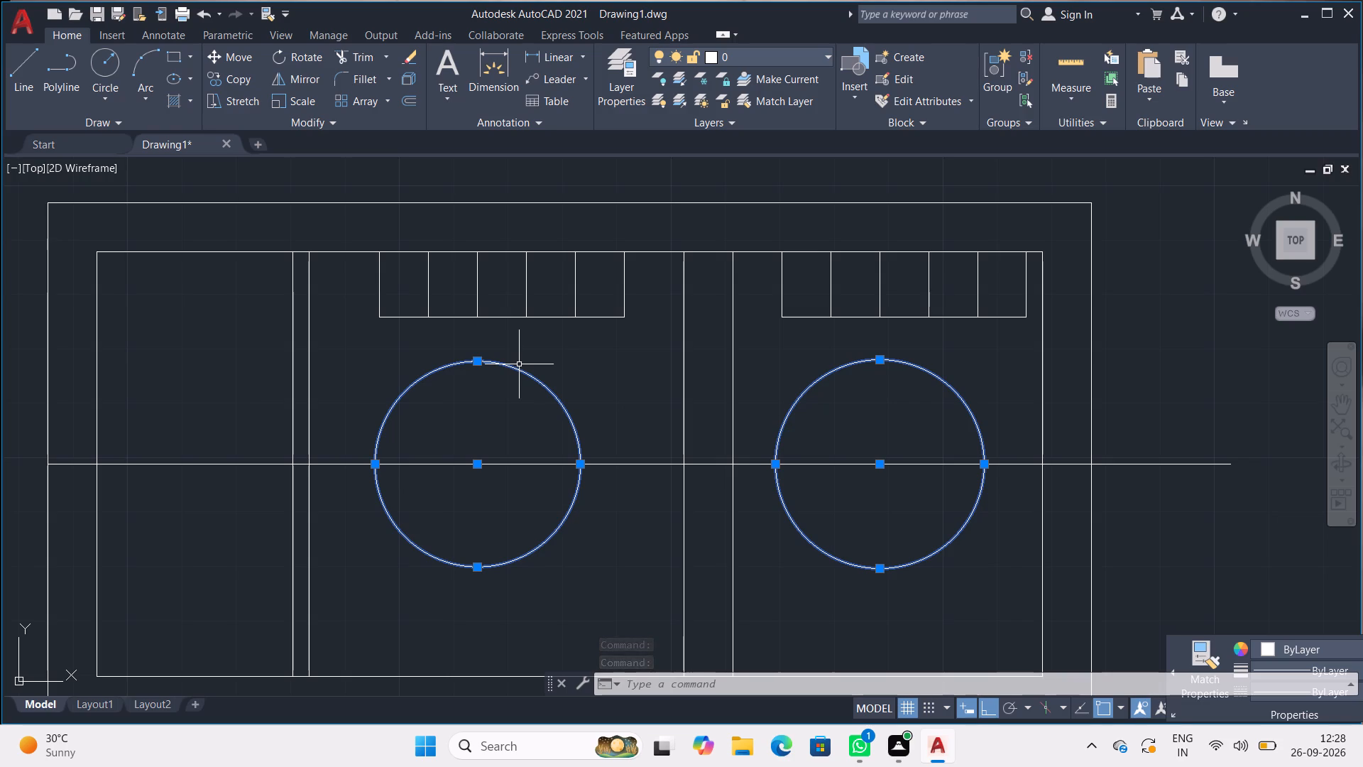
key("p")
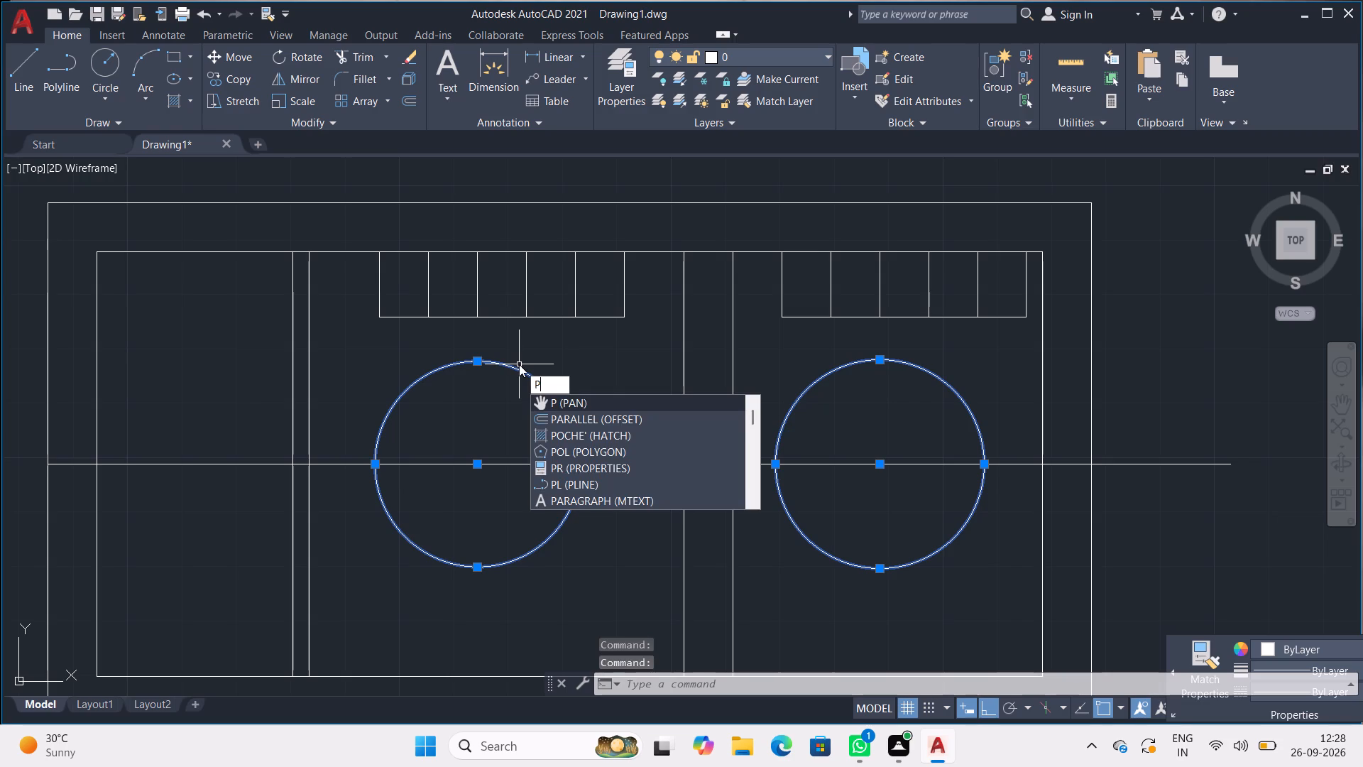
key("r")
key("Return")
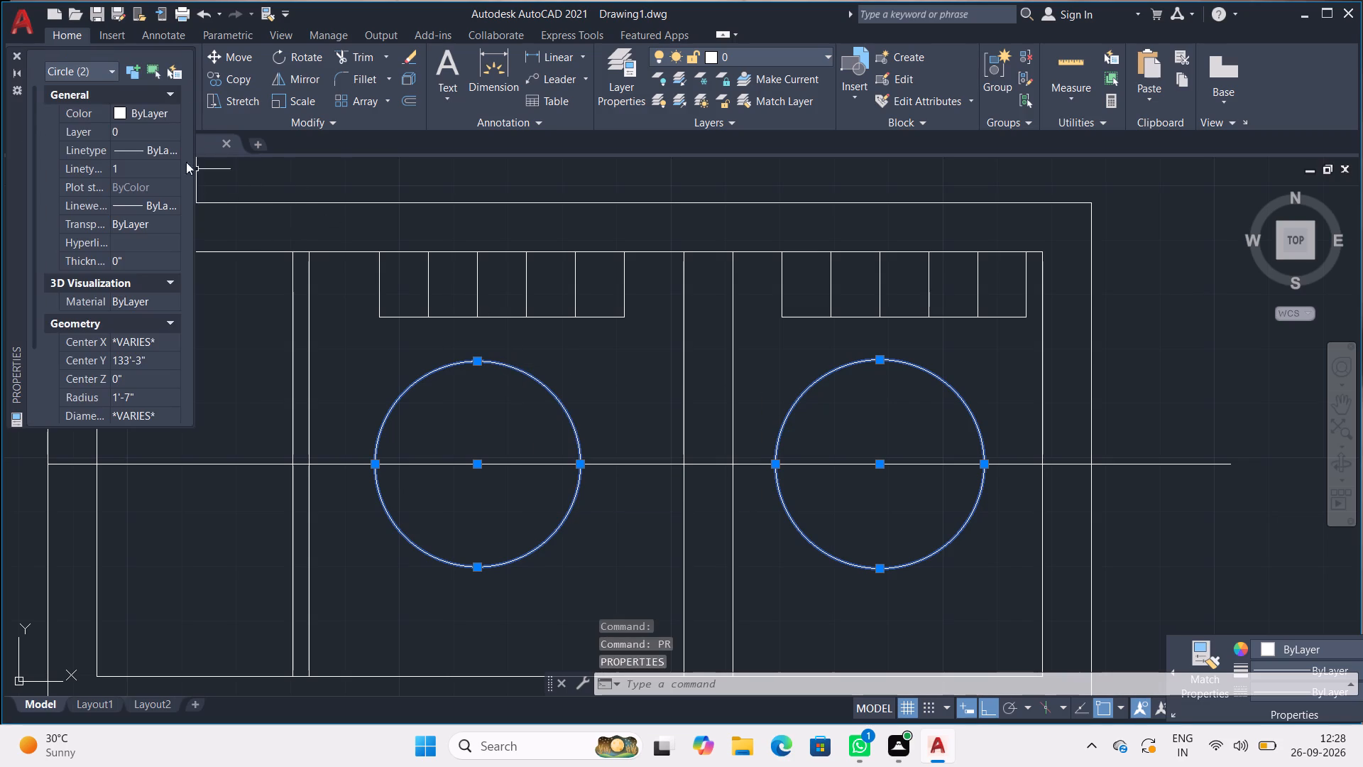
left_click(146, 144)
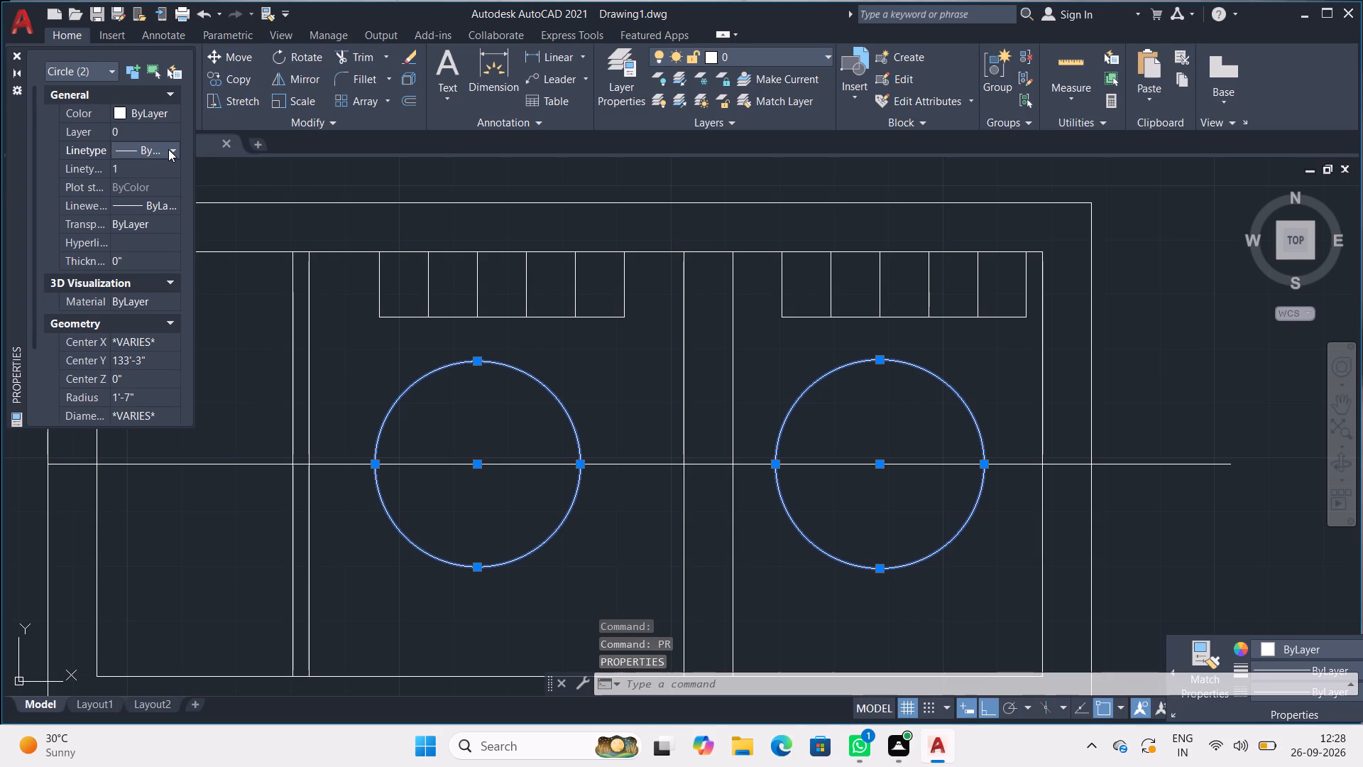
left_click(168, 149)
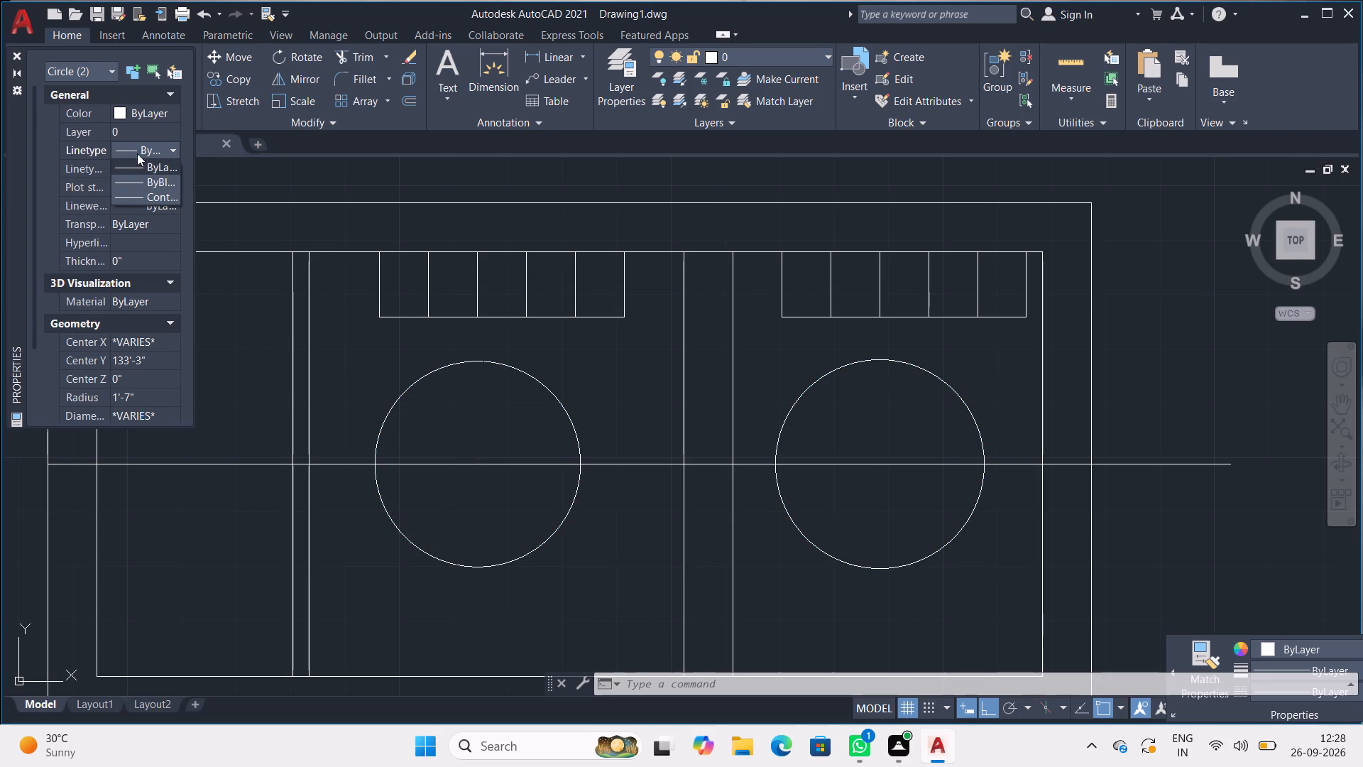
left_click(170, 147)
left_click(165, 114)
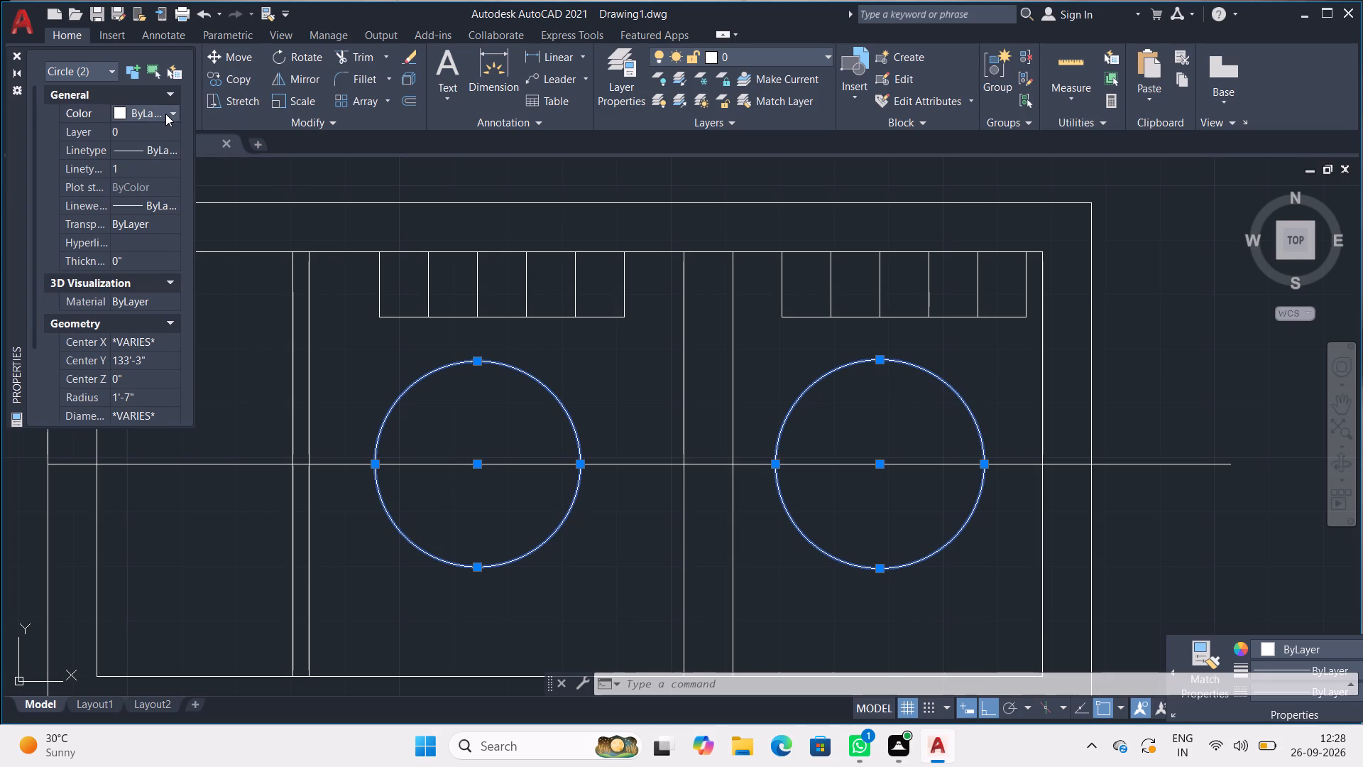
left_click(168, 110)
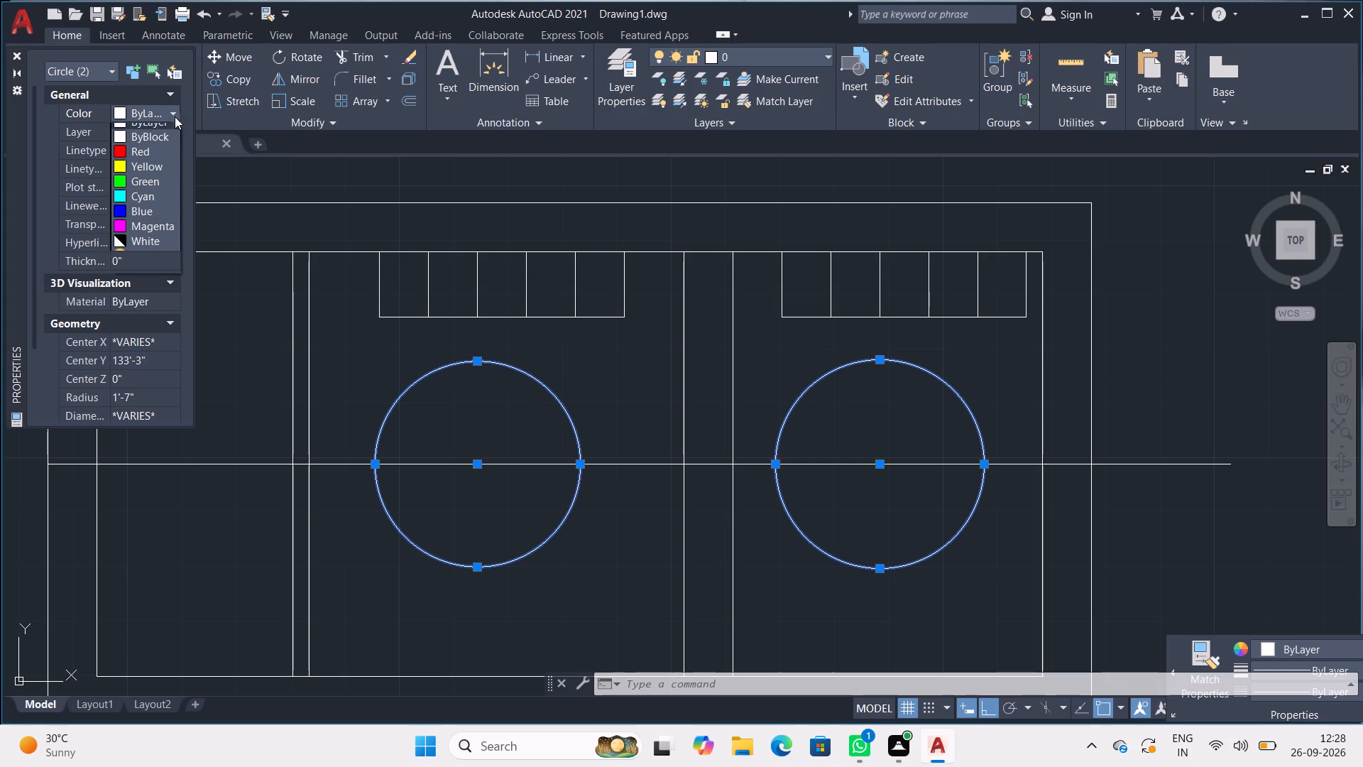
left_click(217, 160)
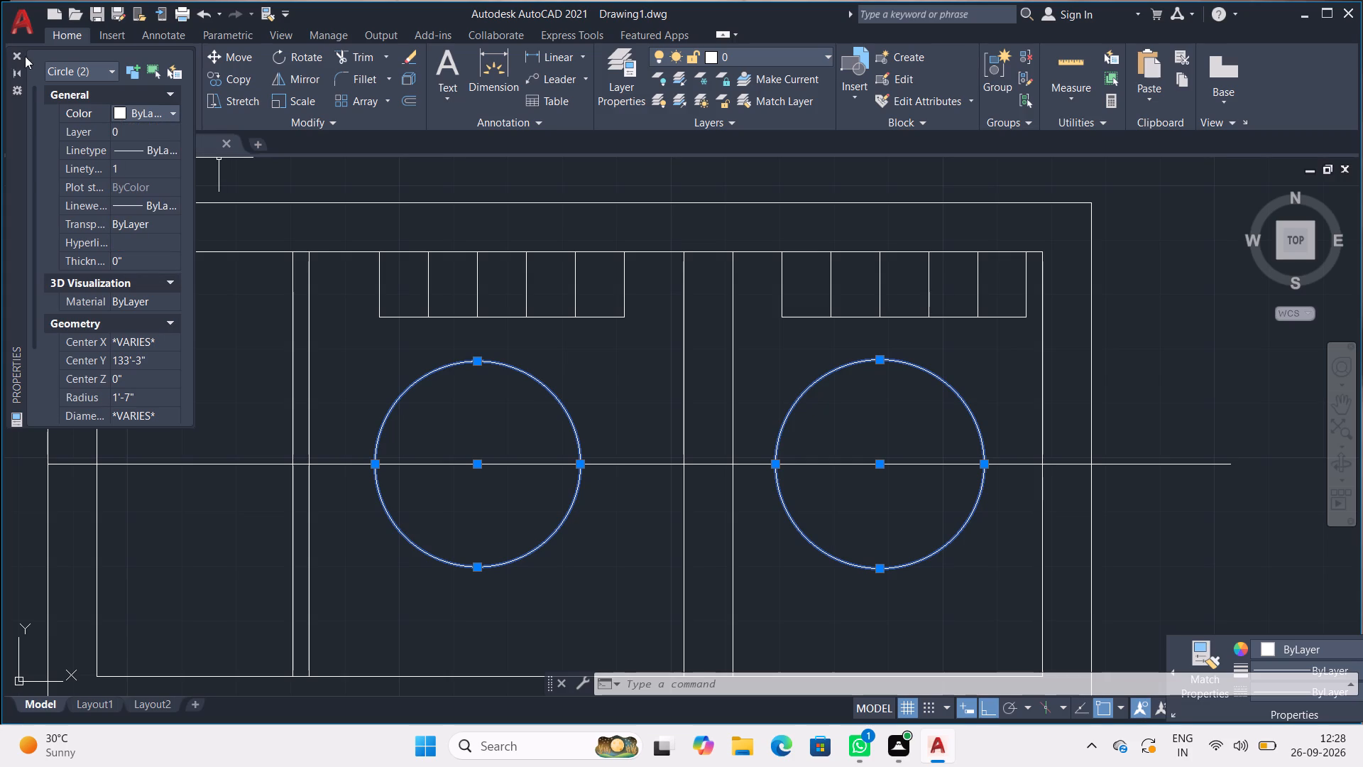
left_click(20, 56)
Load the HIDDEN2 linetype from acadiso.lin into the drawing.
type("LINE")
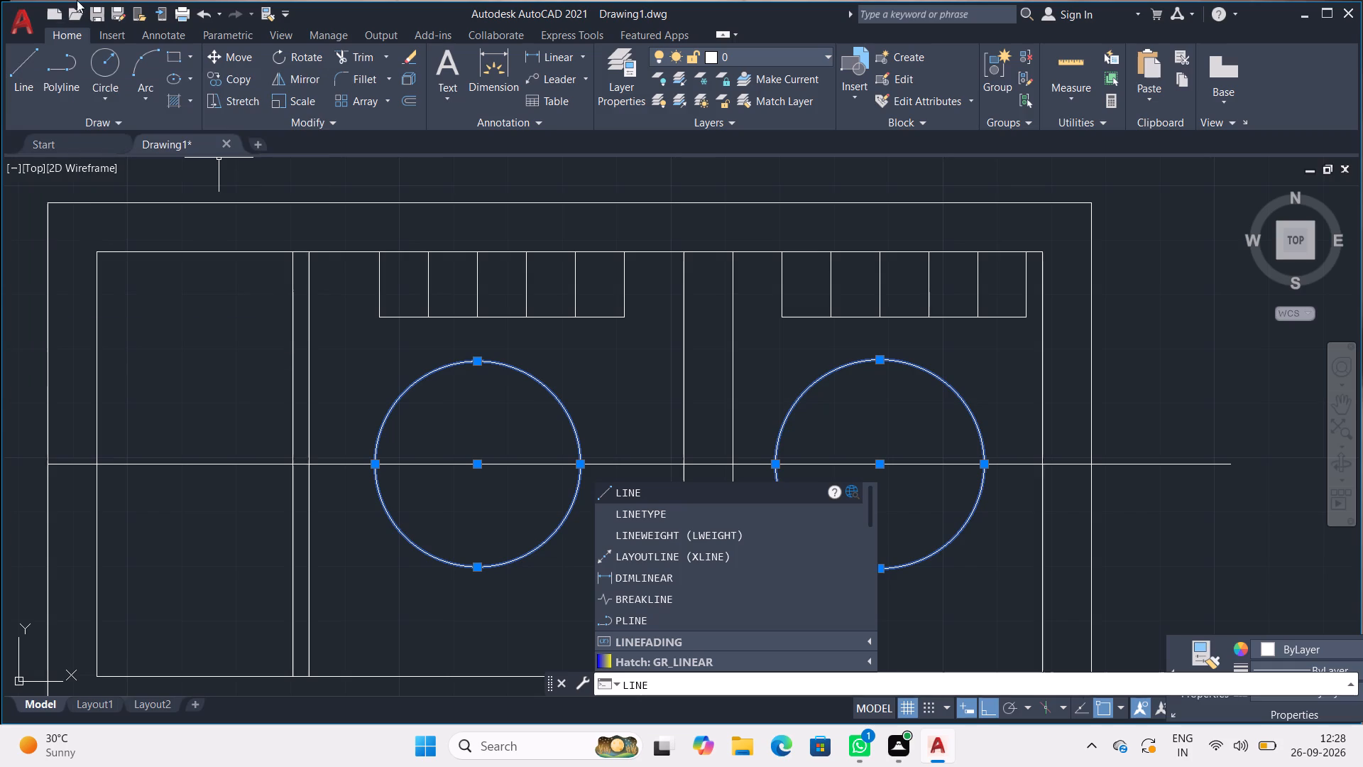
left_click(672, 521)
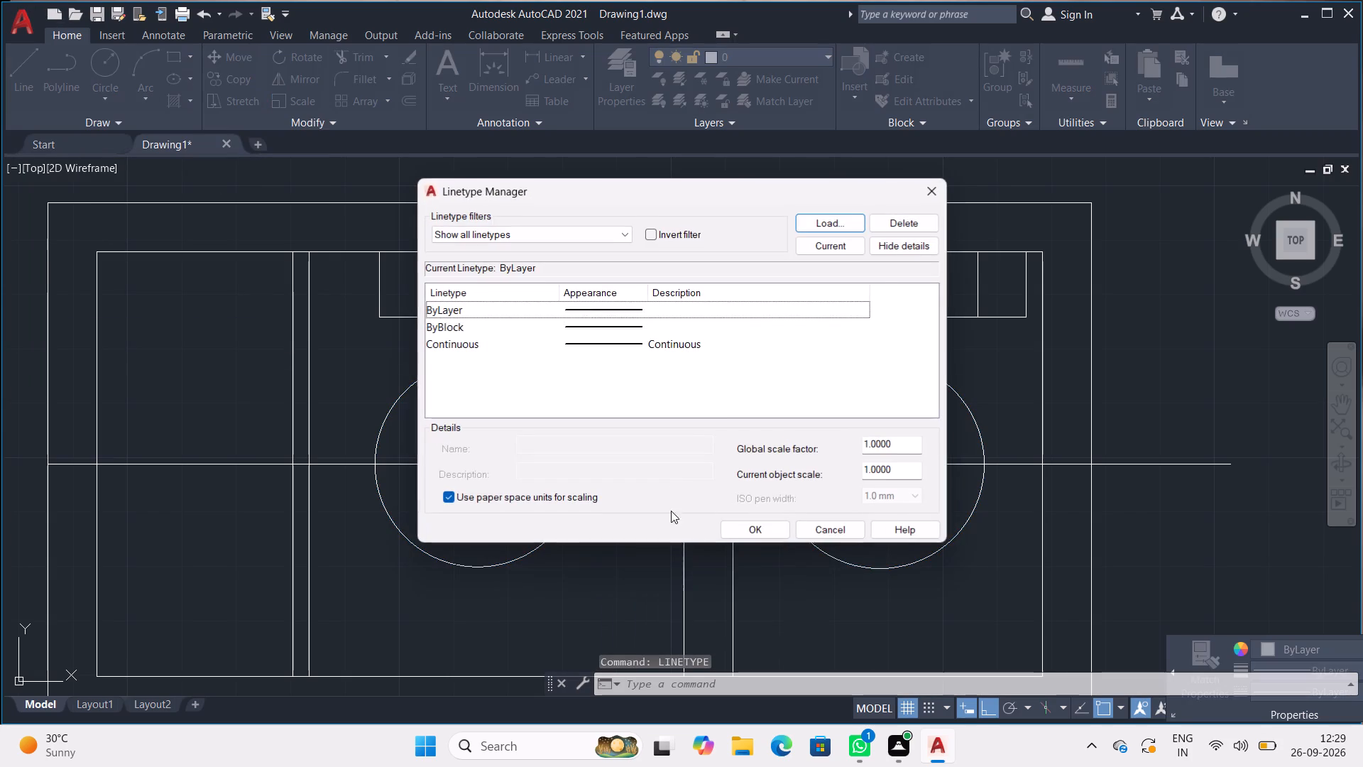
left_click(826, 227)
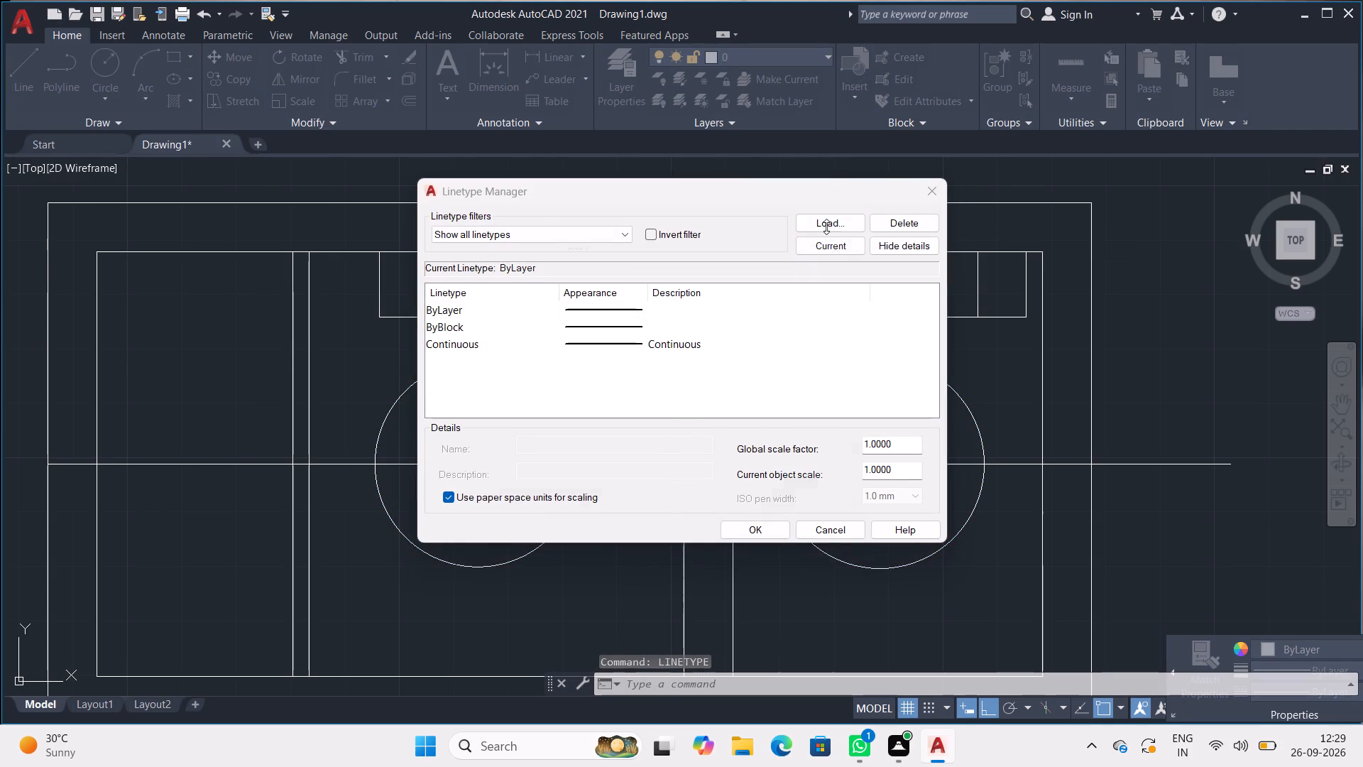
scroll(707, 361, "down", 5)
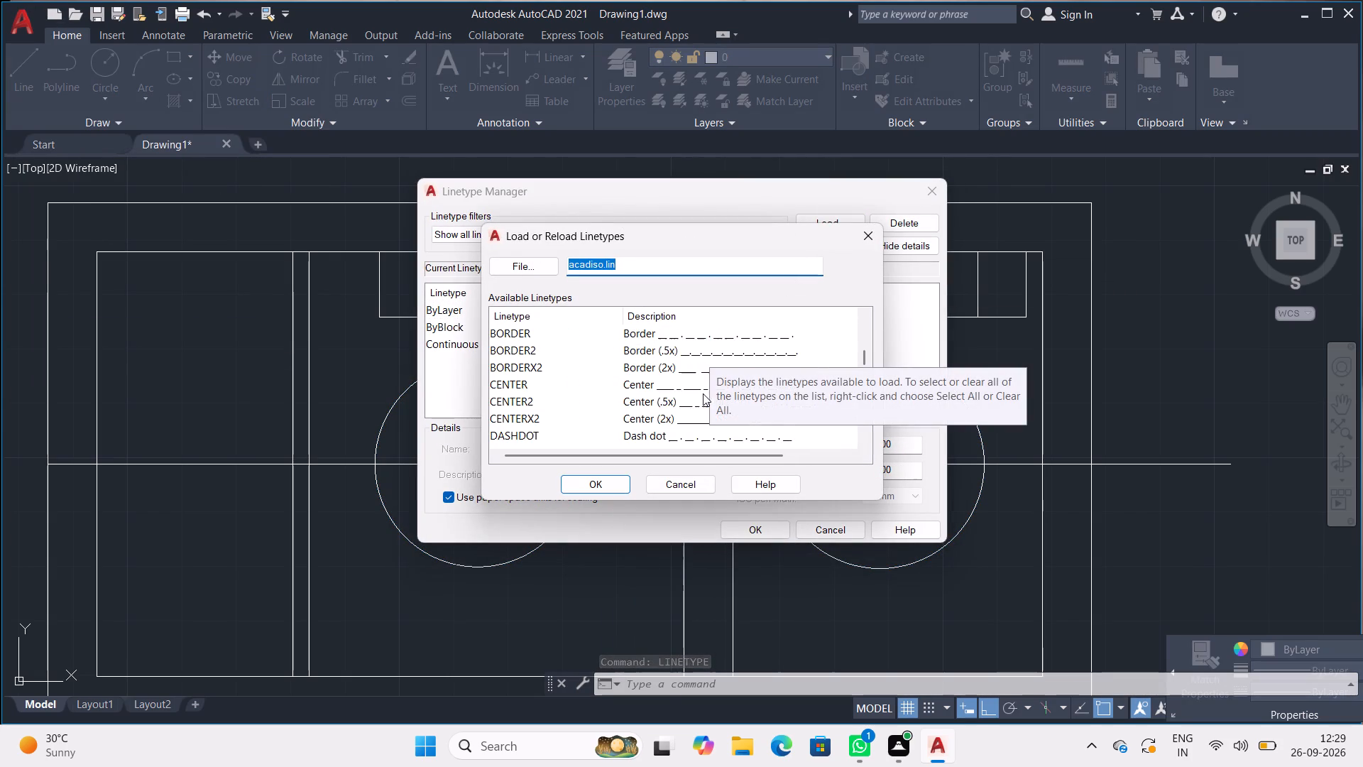
scroll(689, 393, "down", 6)
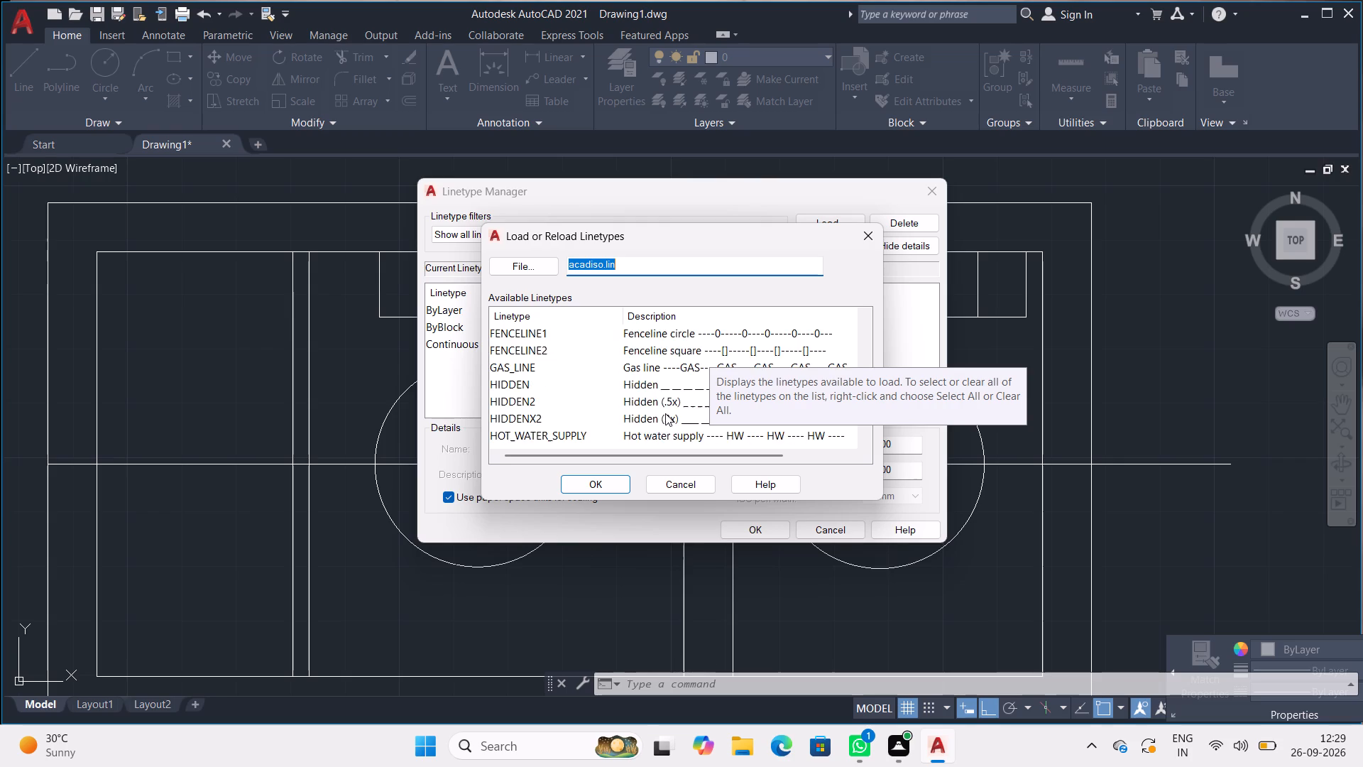
scroll(662, 413, "down", 1)
left_click(667, 352)
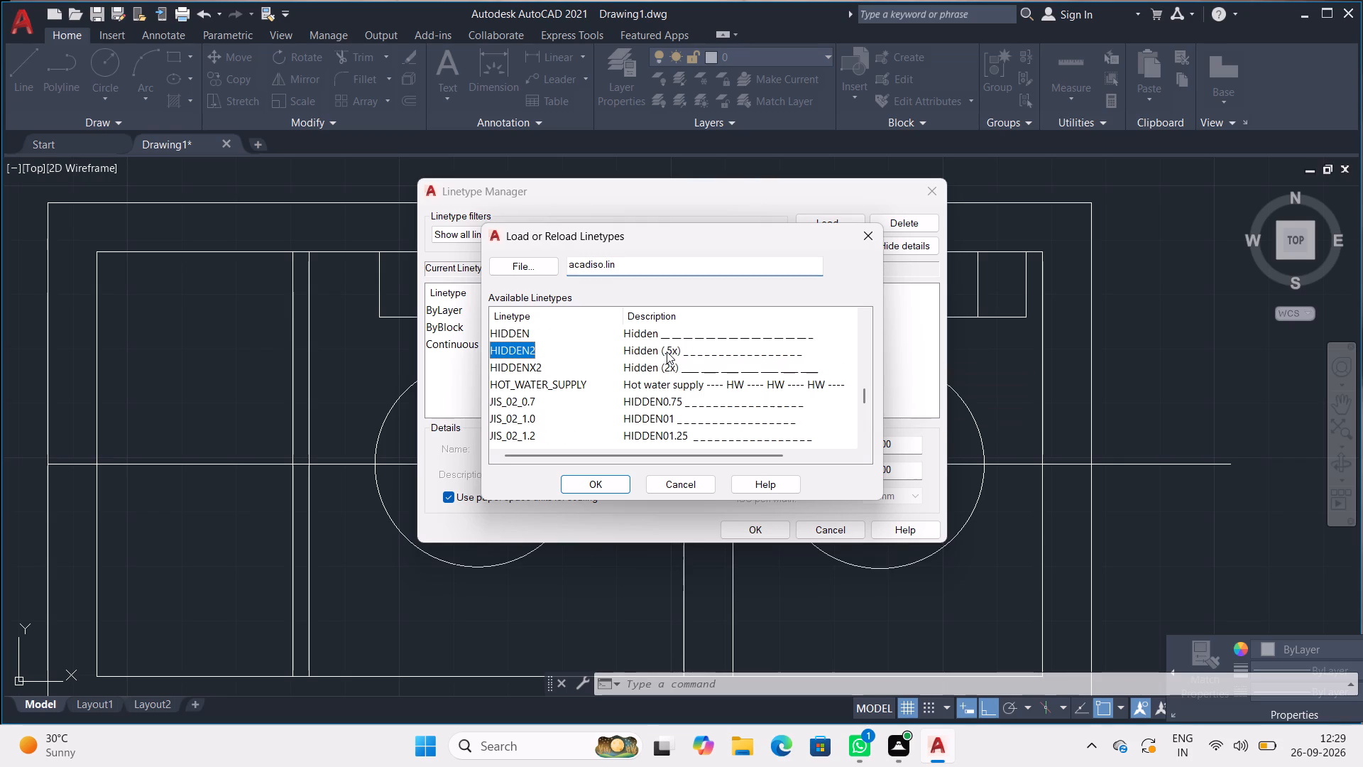
left_click(611, 486)
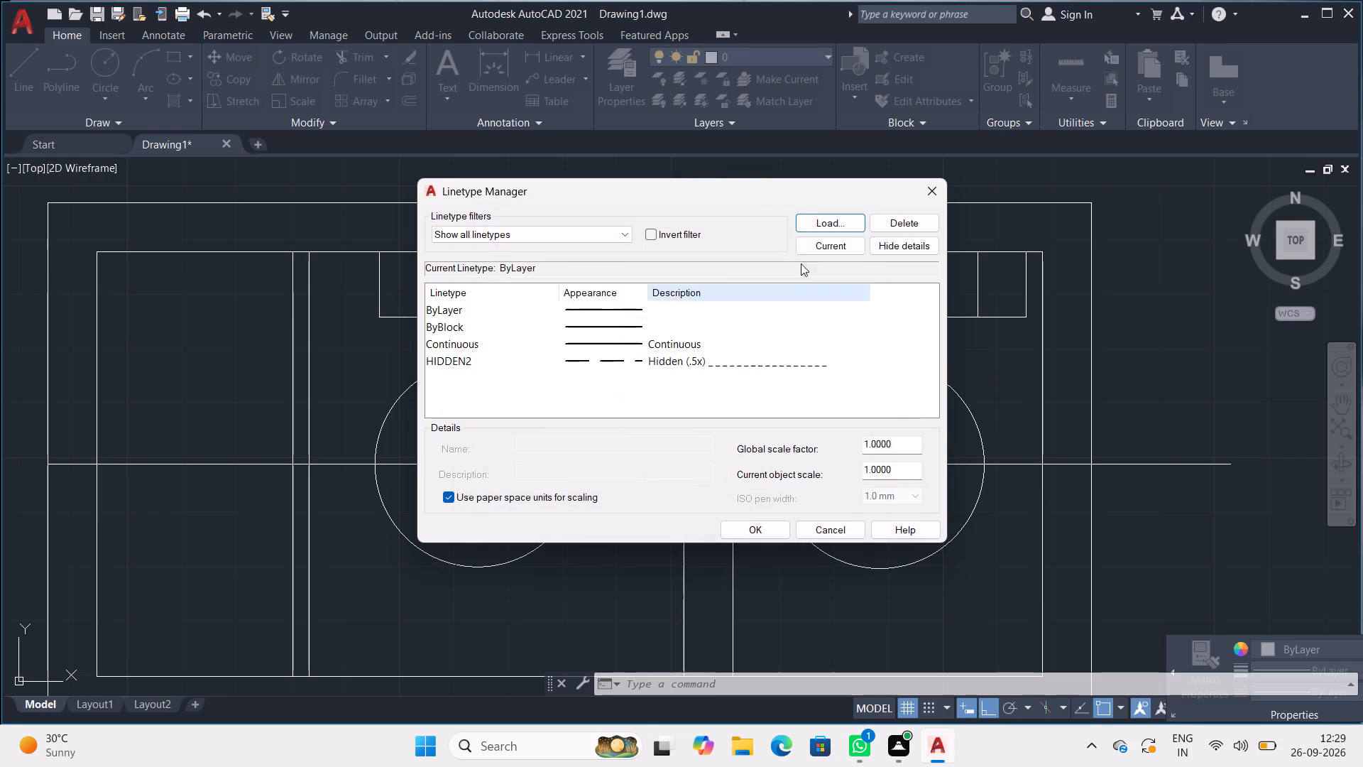
Make HIDDEN2 the current linetype.
left_click(808, 243)
left_click(762, 418)
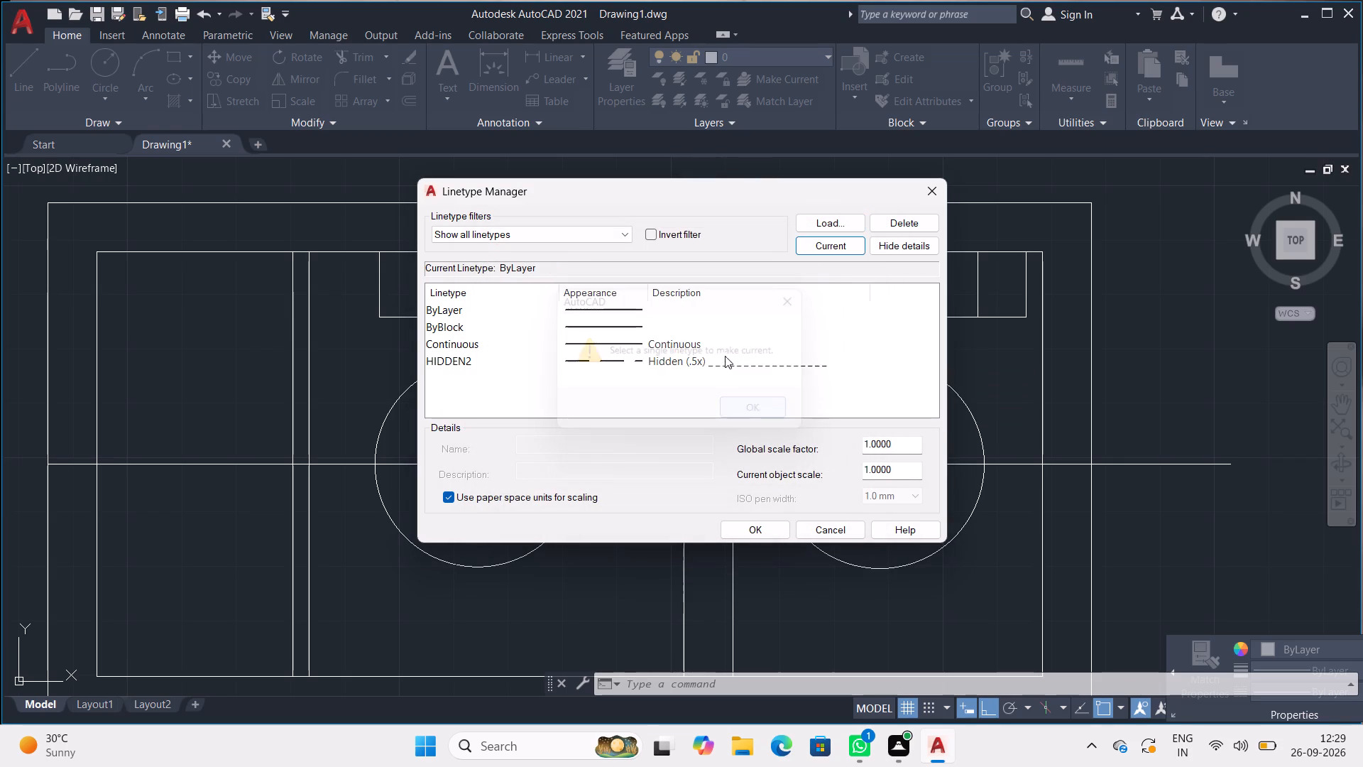
left_click(727, 354)
left_click(827, 246)
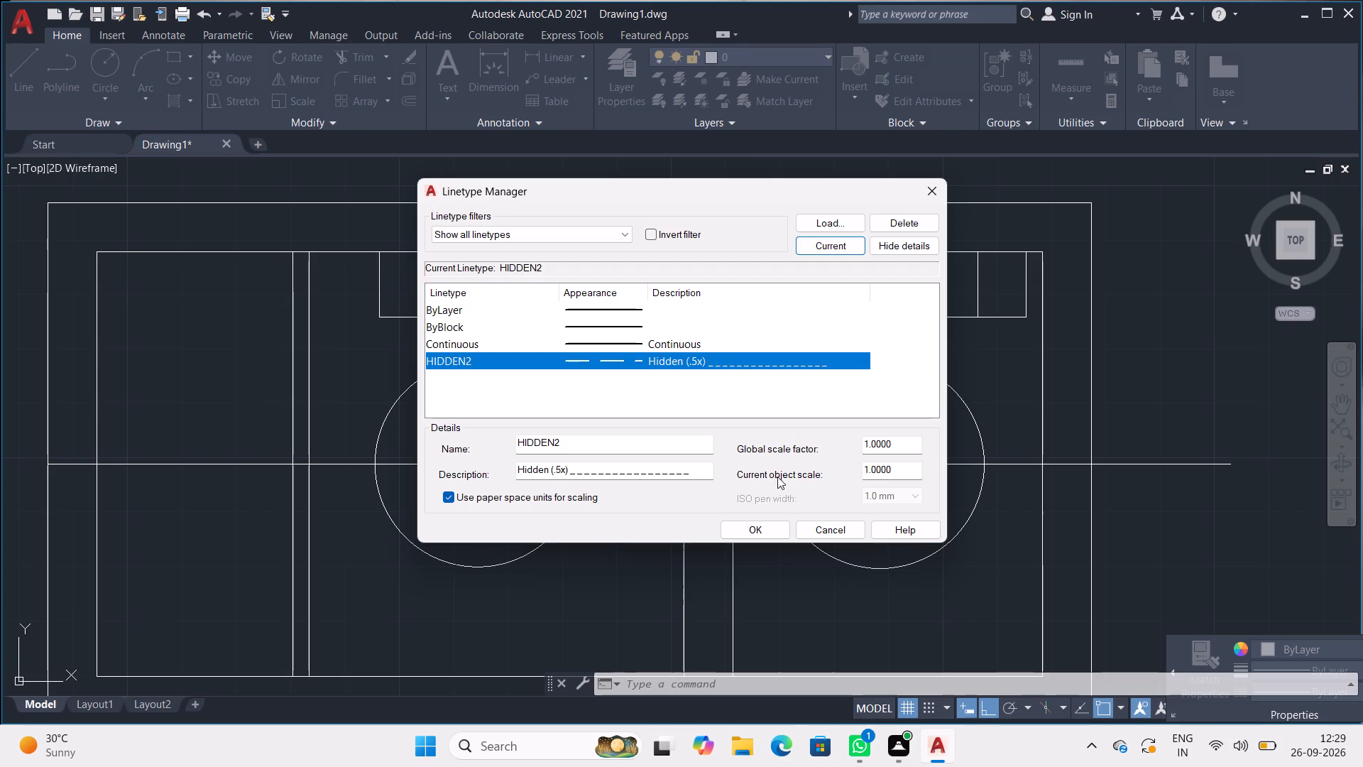
left_click(755, 528)
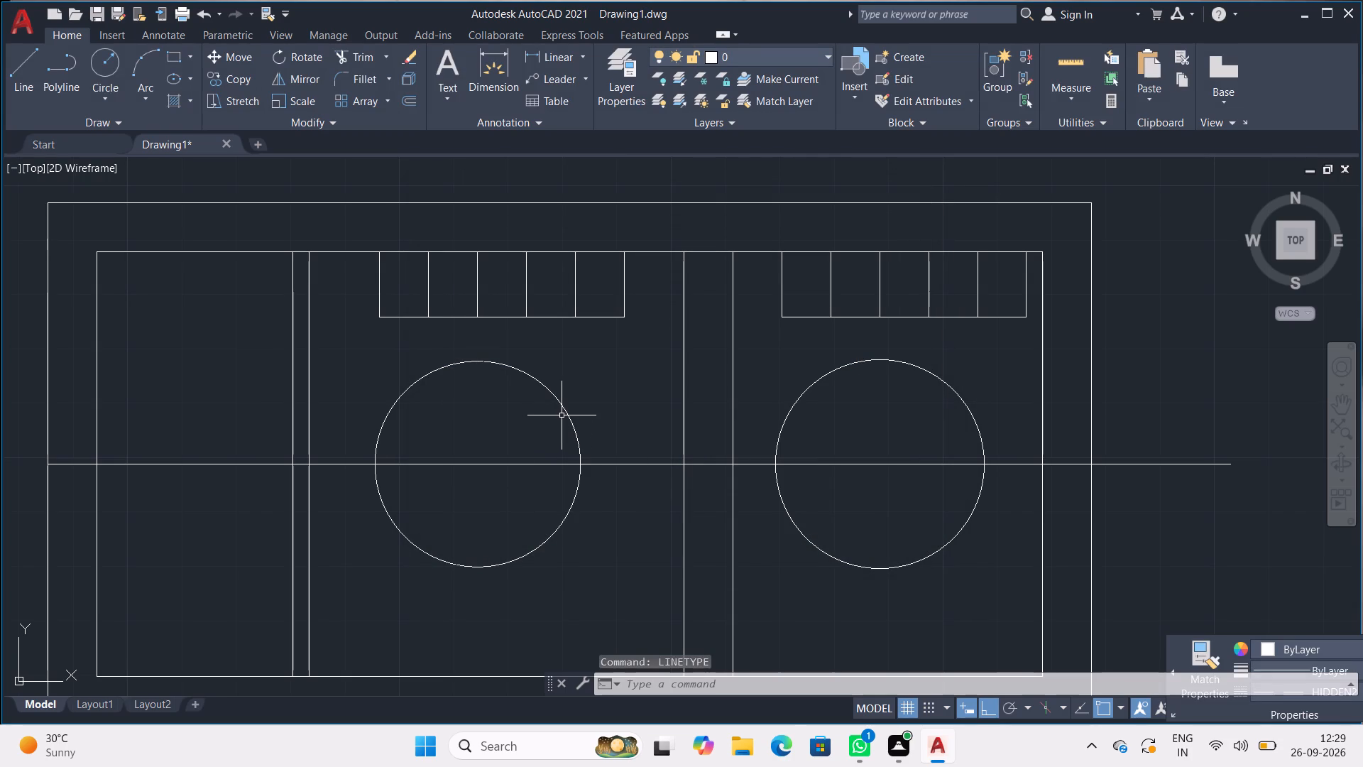
Change the linetype of the circles in the middle and right chambers to HIDDEN2.
left_click(567, 410)
left_click(794, 405)
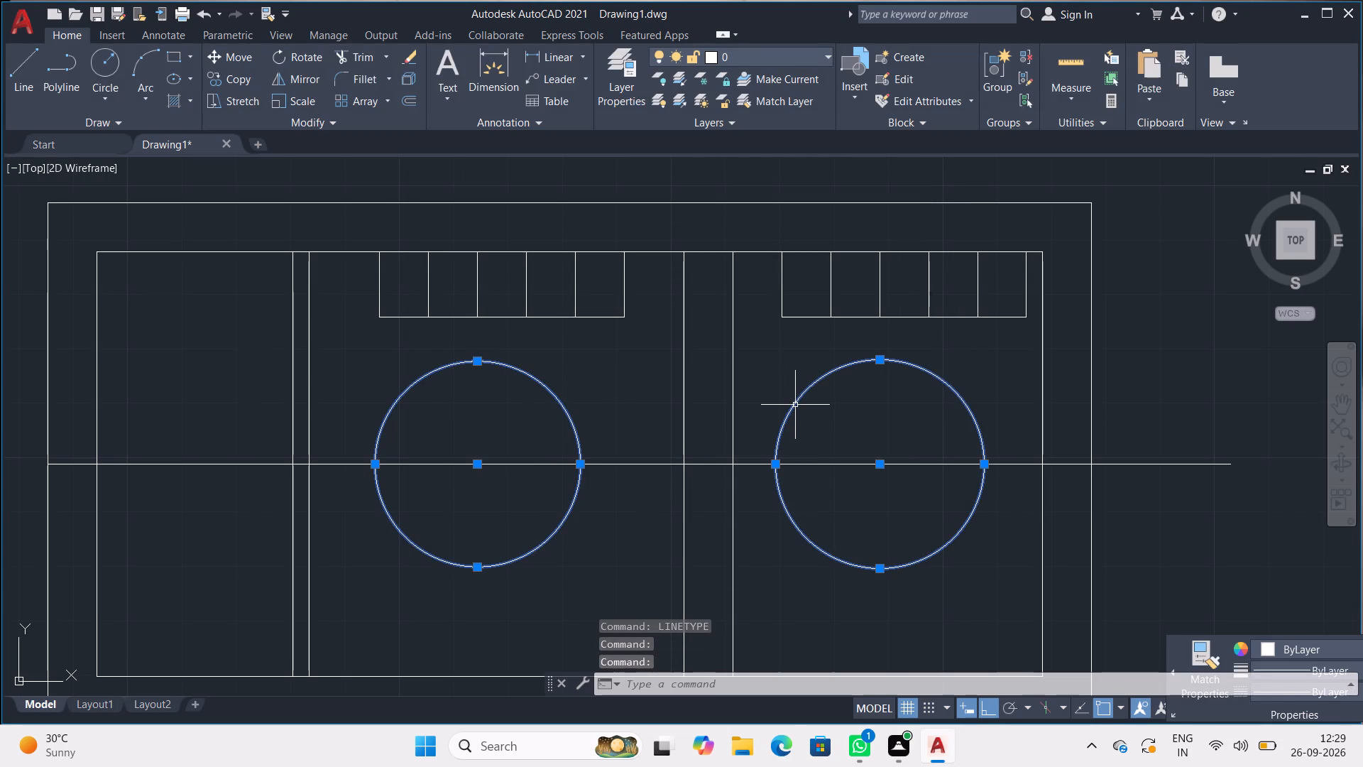
type("PR")
key("Return")
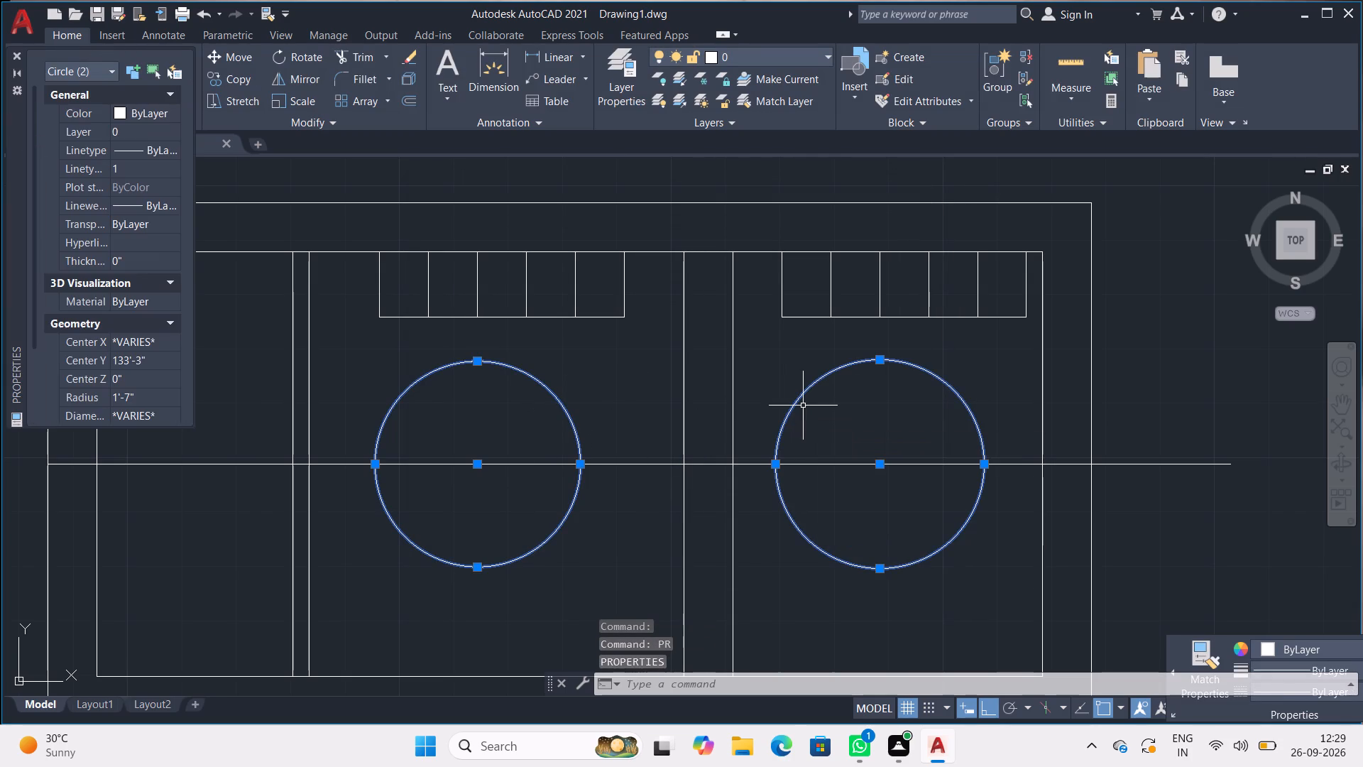
left_click(156, 141)
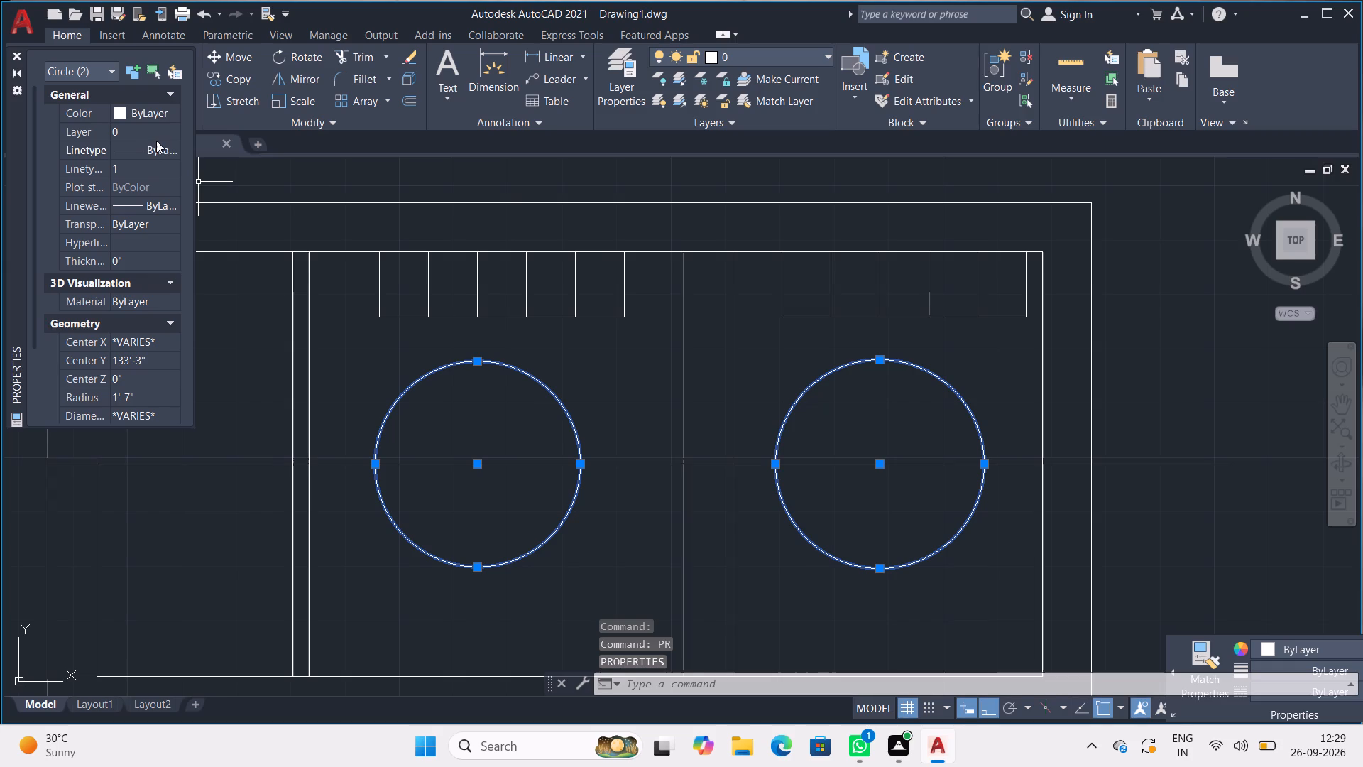
left_click(160, 152)
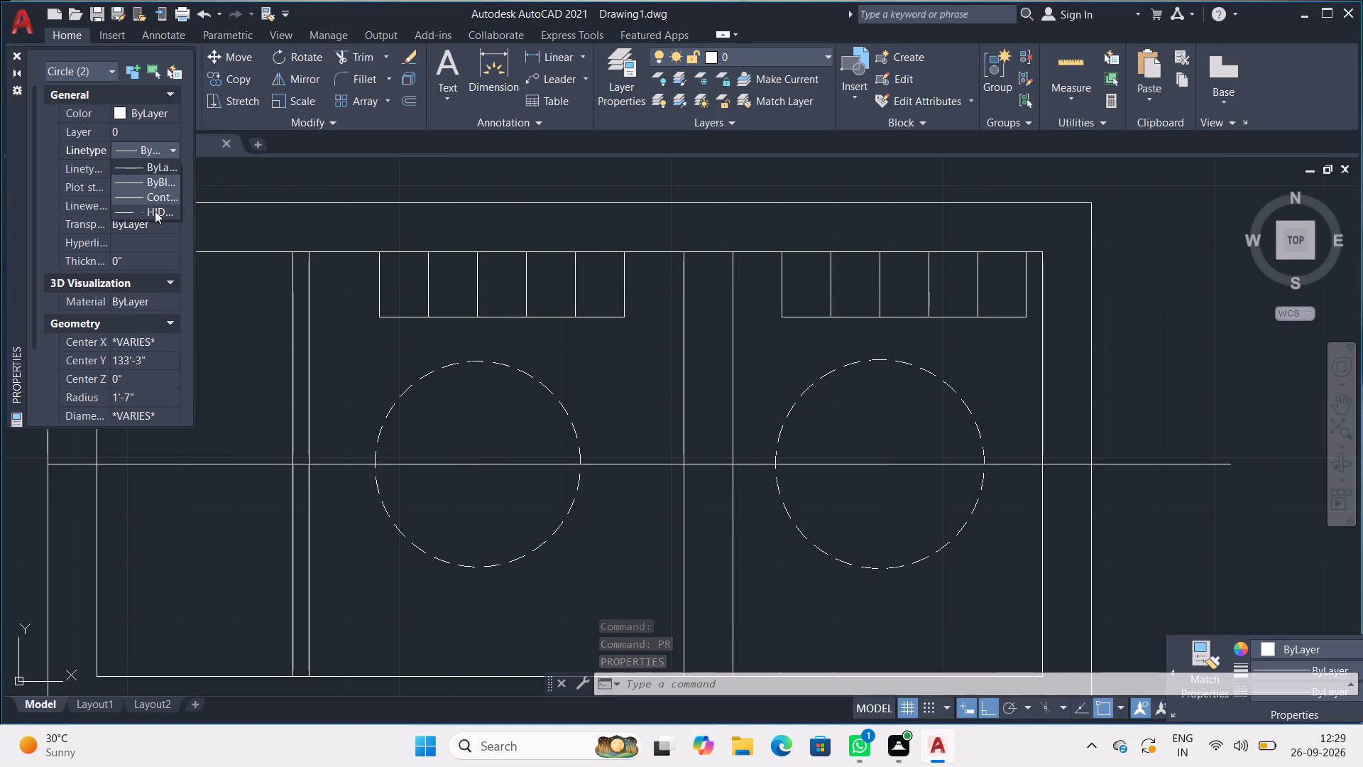
left_click(155, 211)
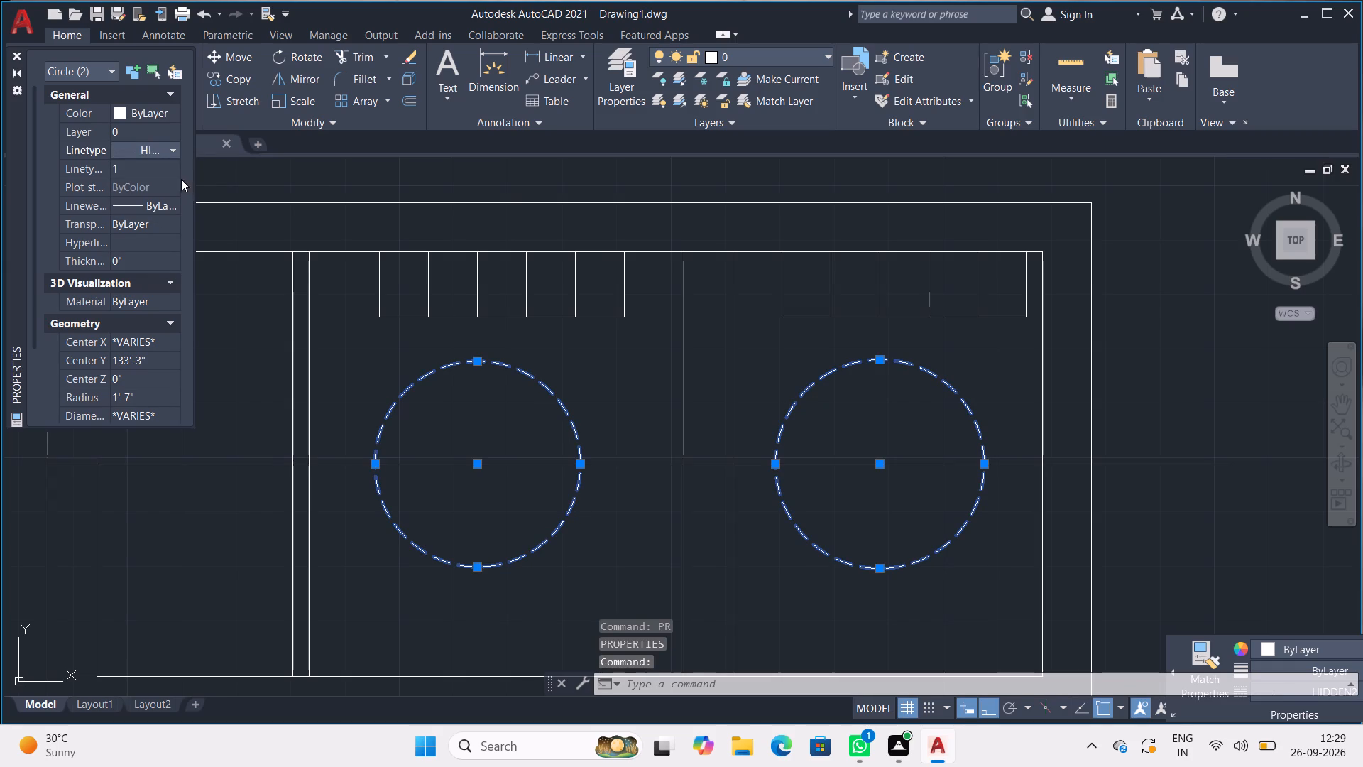
left_click(20, 54)
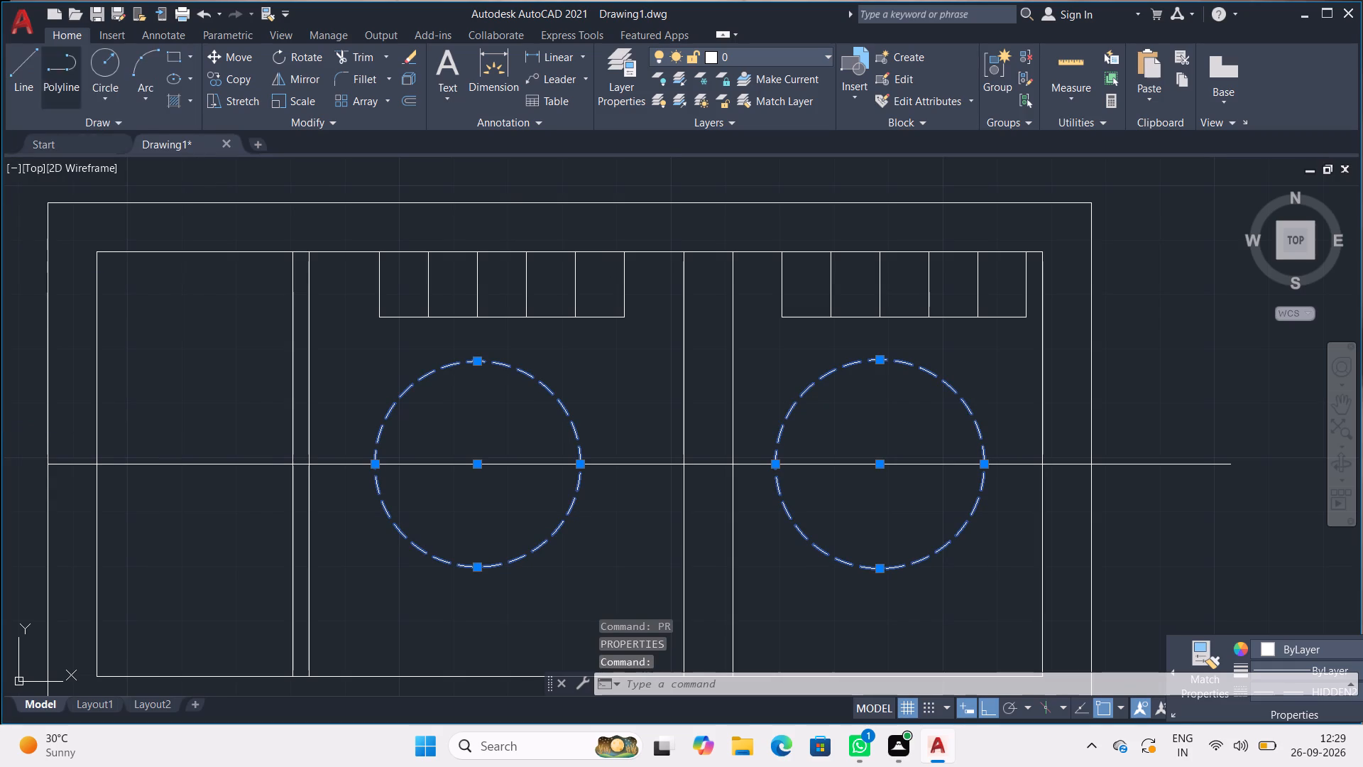
key("Escape")
key("Escape")
key("Escape")
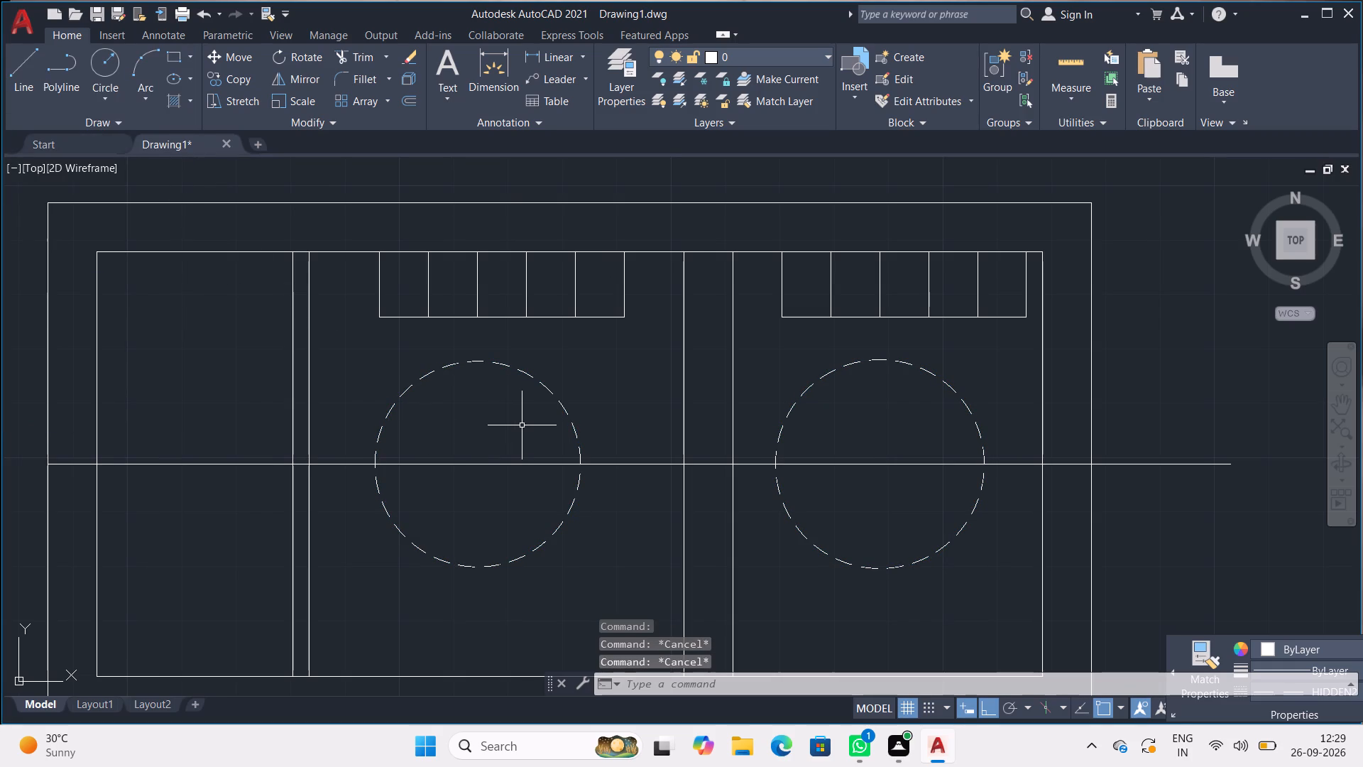
key("Escape")
key("Escape")
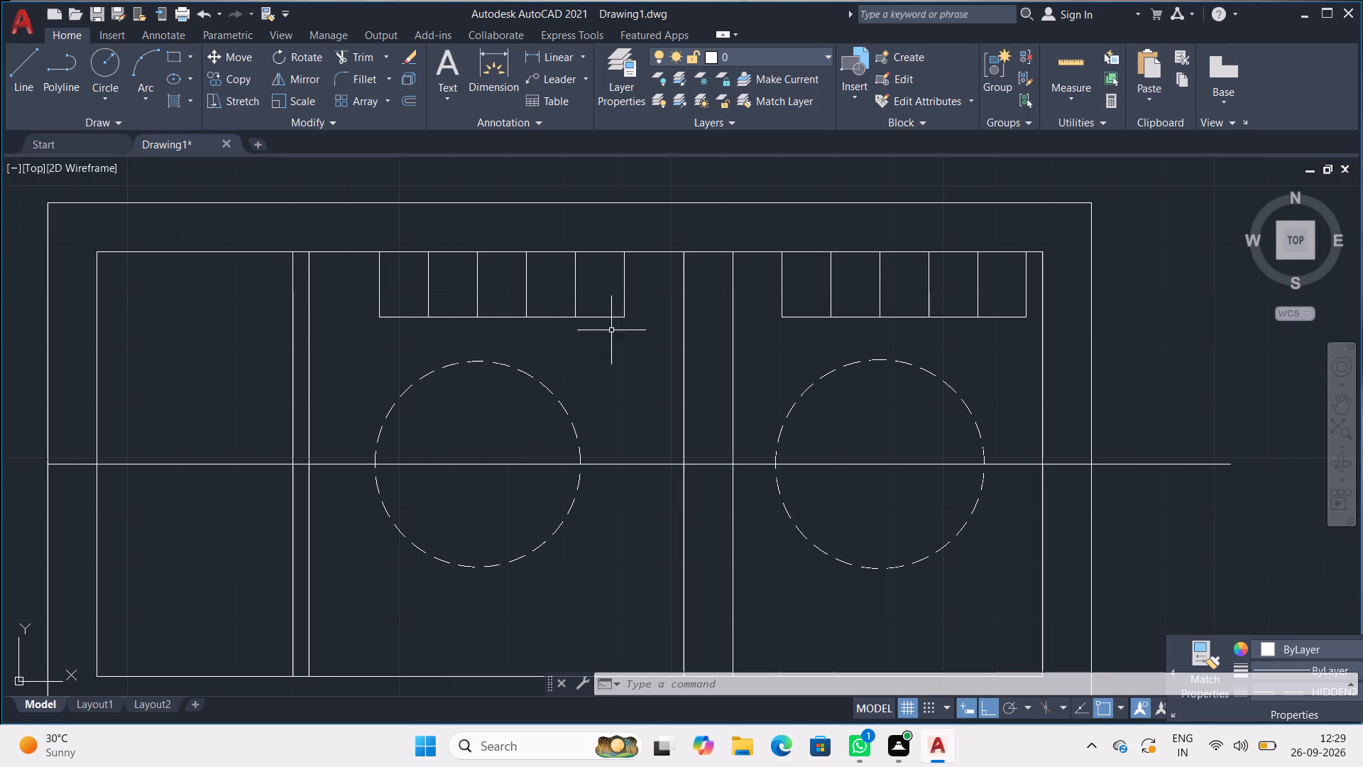
Draw a circle of 3" radius in the empty space to the right of the tank, near the centre line's level.
middle_click_drag(1063, 385, 783, 398)
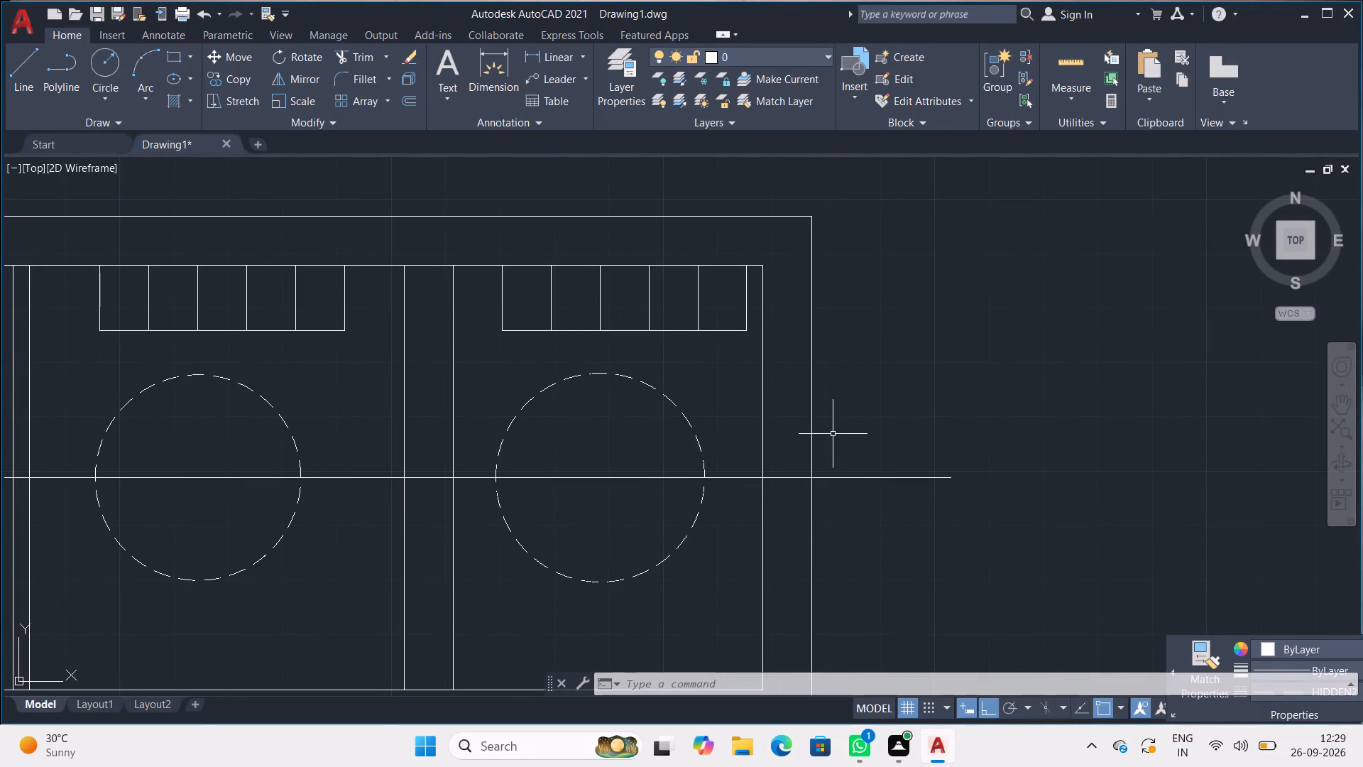
middle_click_drag(843, 474, 620, 464)
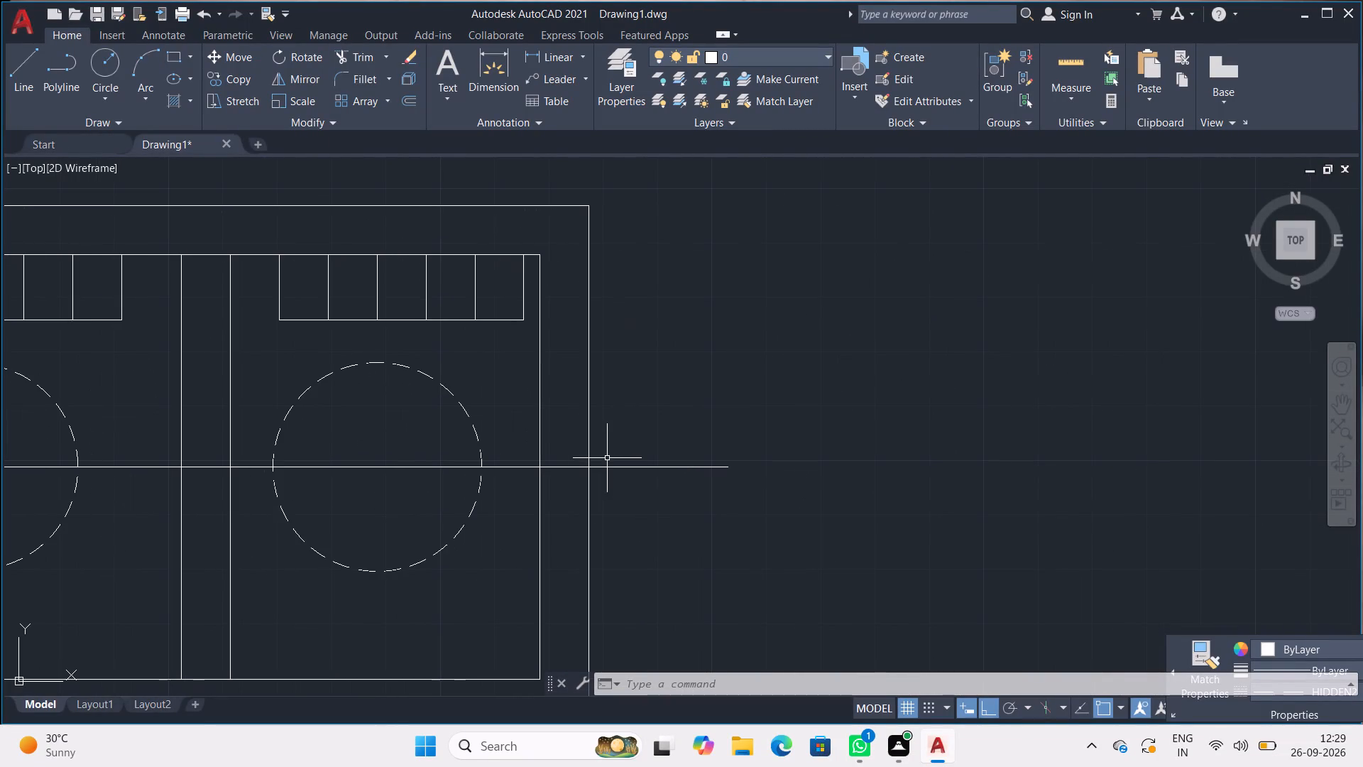
middle_click_drag(586, 467, 826, 396)
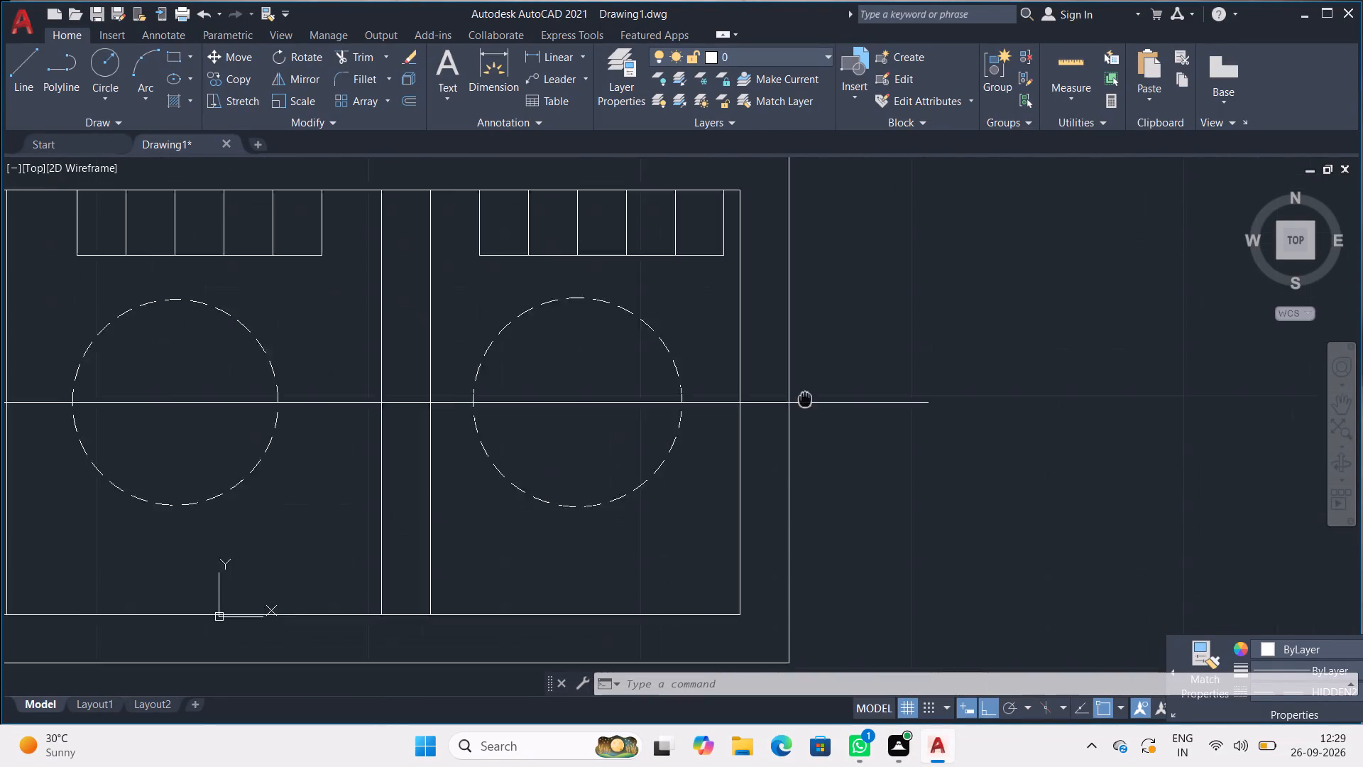
middle_click_drag(826, 396, 1079, 388)
middle_click_drag(608, 419, 794, 402)
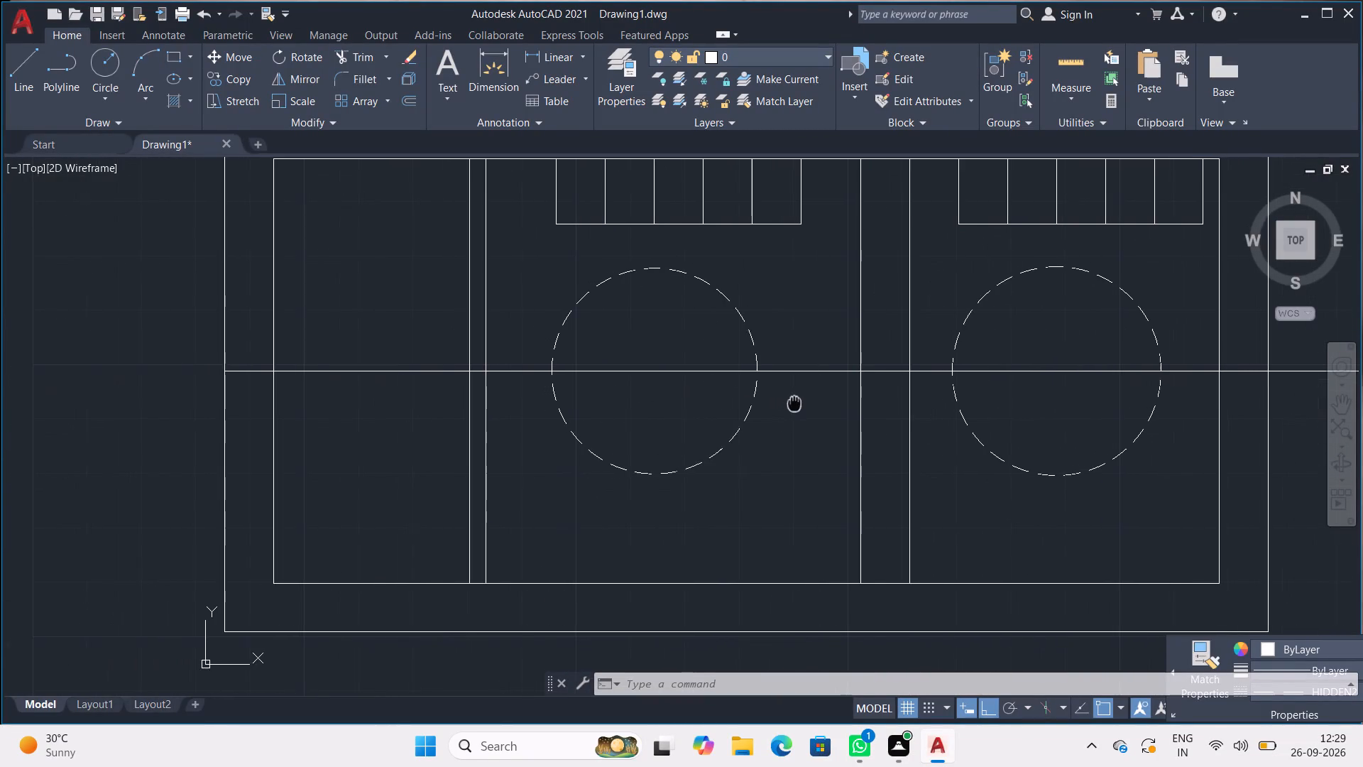
middle_click_drag(794, 402, 807, 402)
middle_click_drag(807, 402, 620, 405)
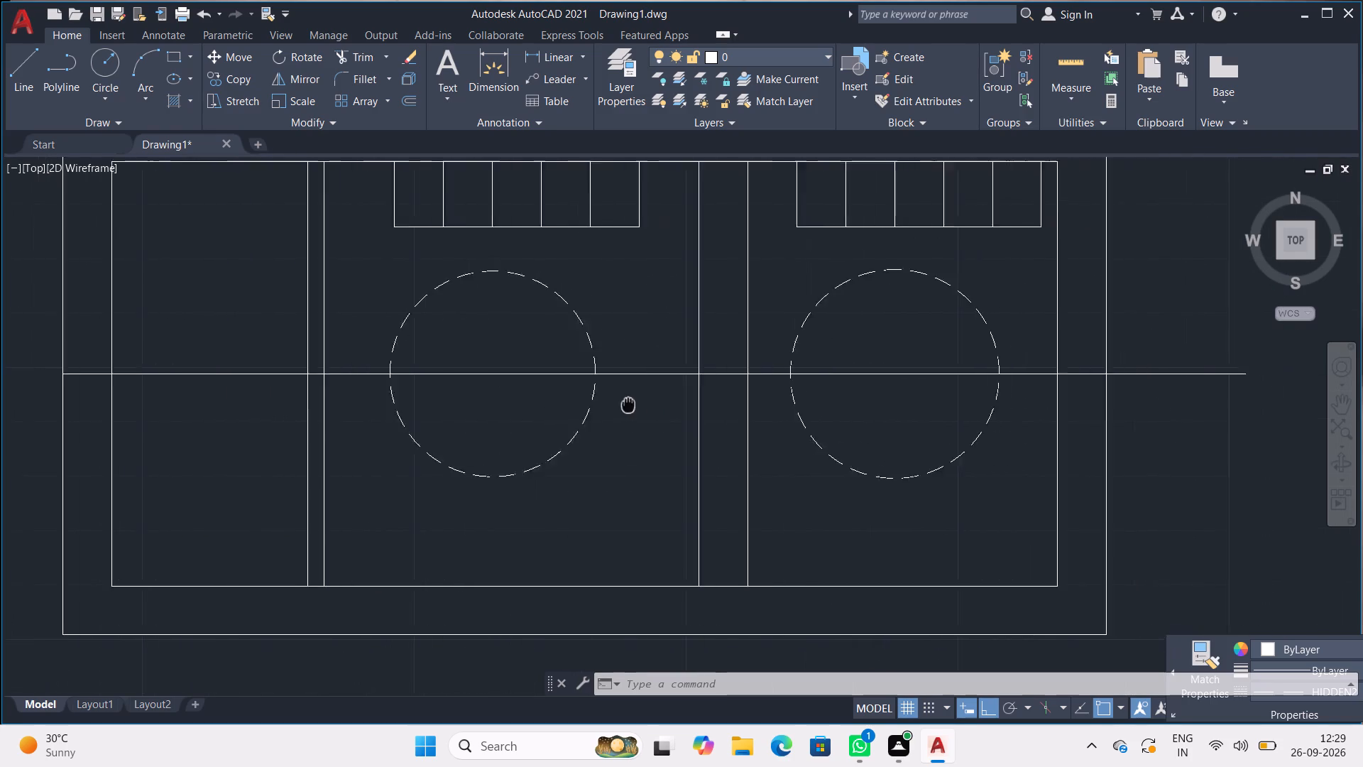
middle_click_drag(620, 405, 190, 391)
middle_click_drag(874, 398, 707, 417)
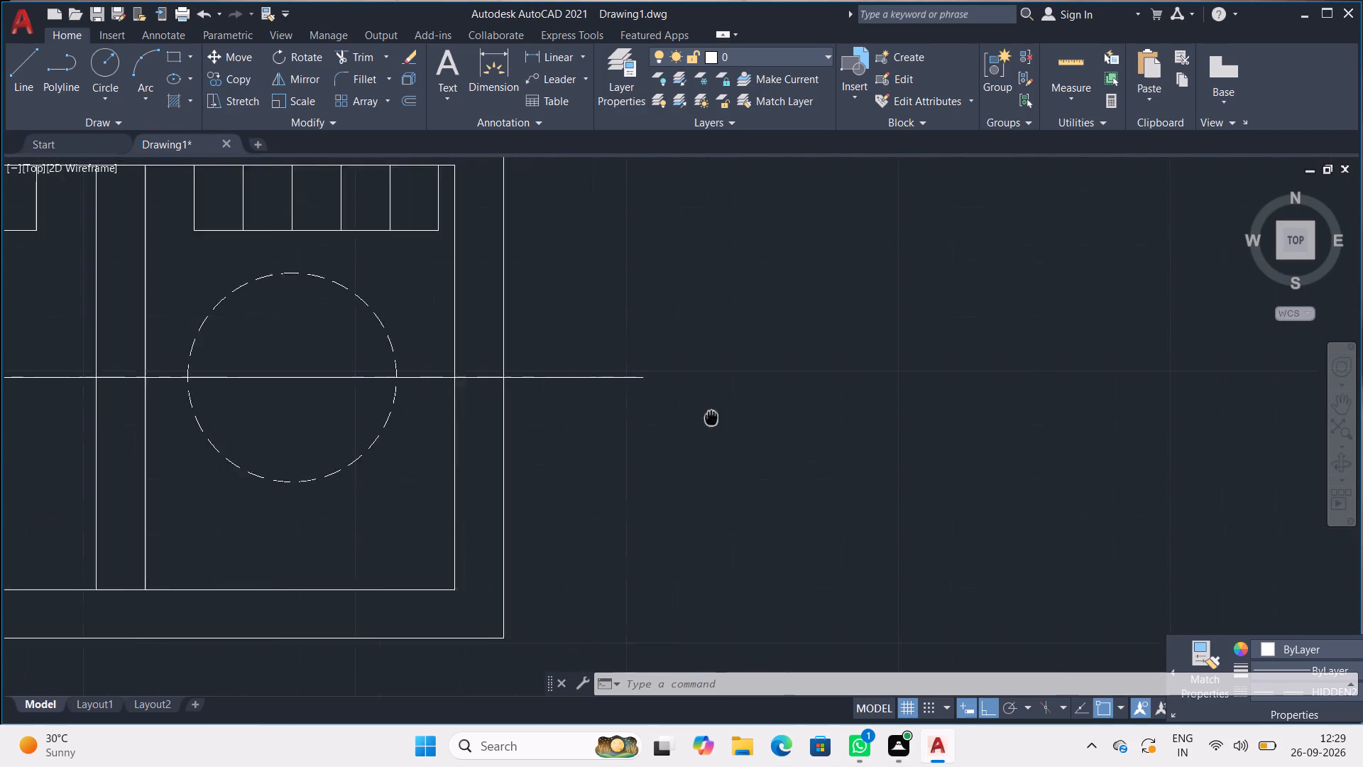
middle_click_drag(707, 417, 599, 417)
key("c")
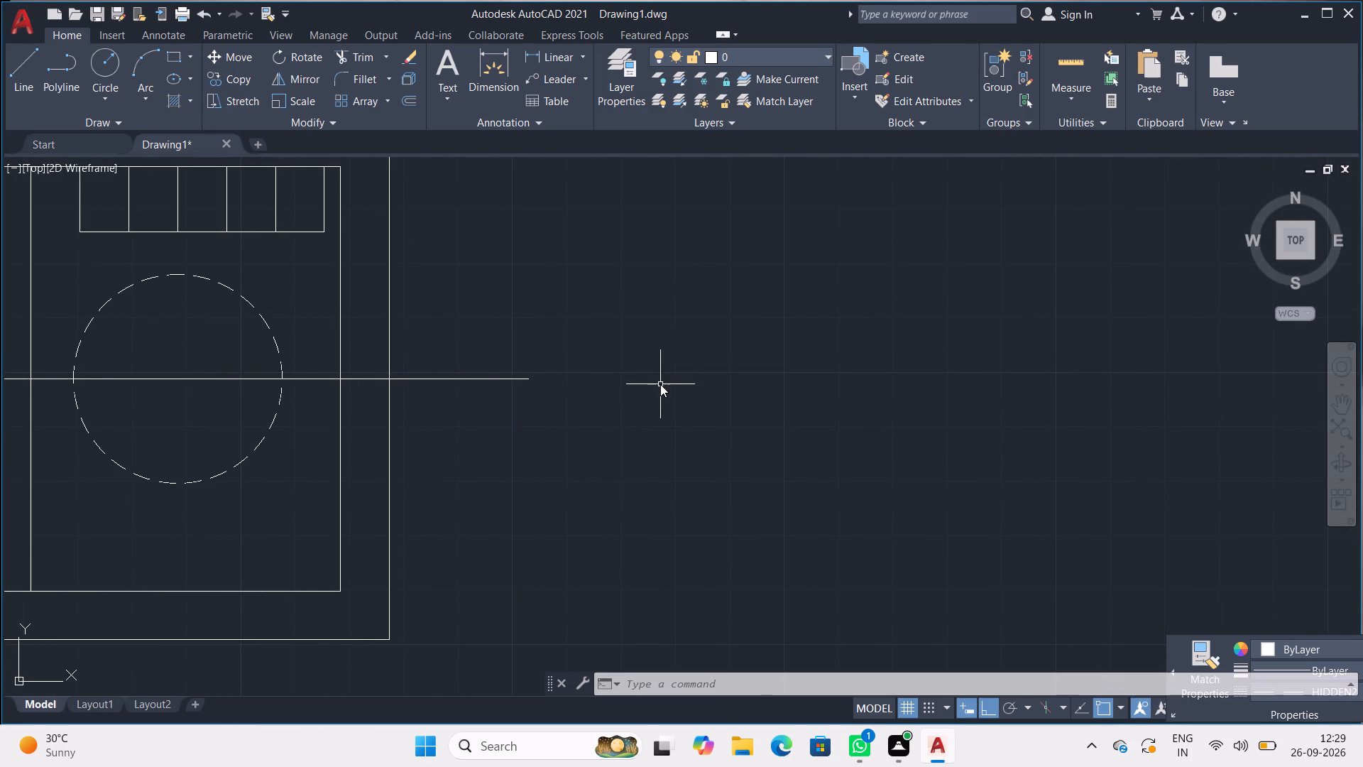
key("Return")
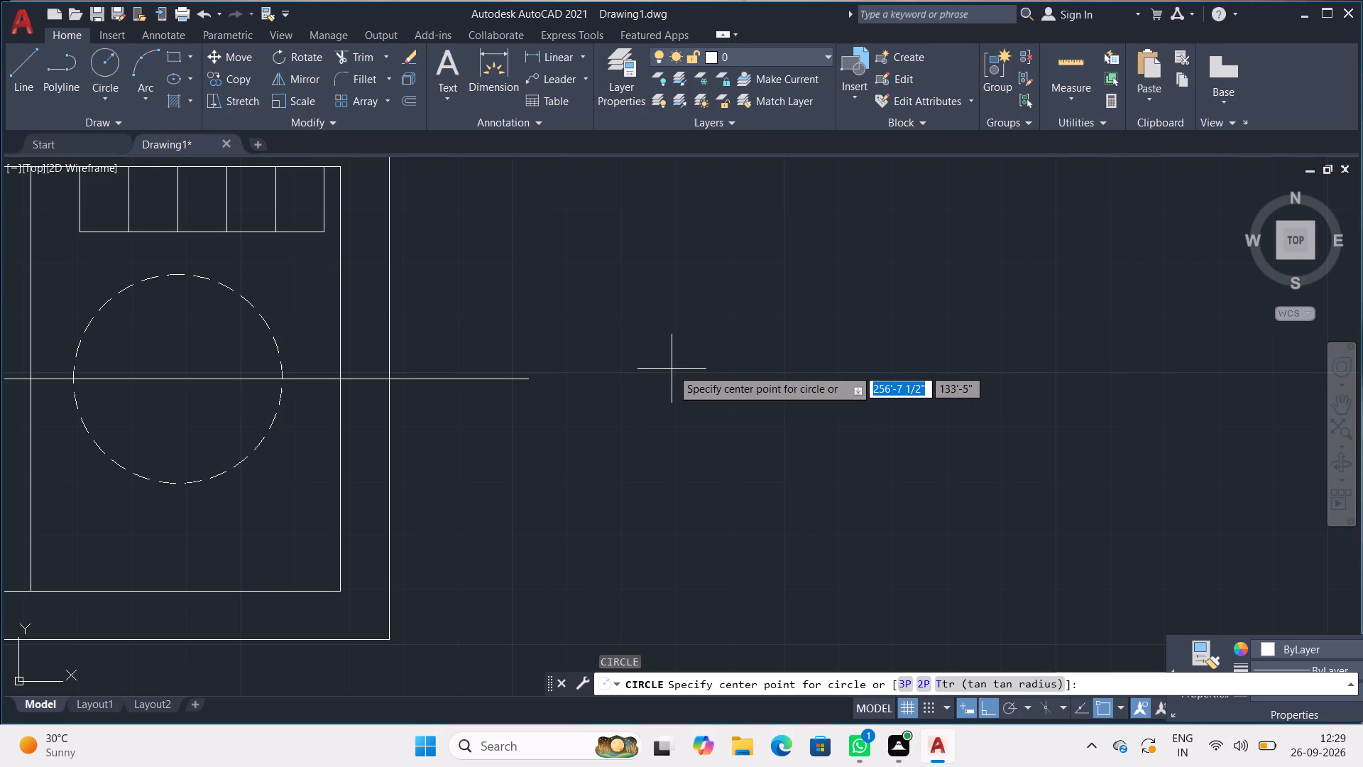
left_click(672, 369)
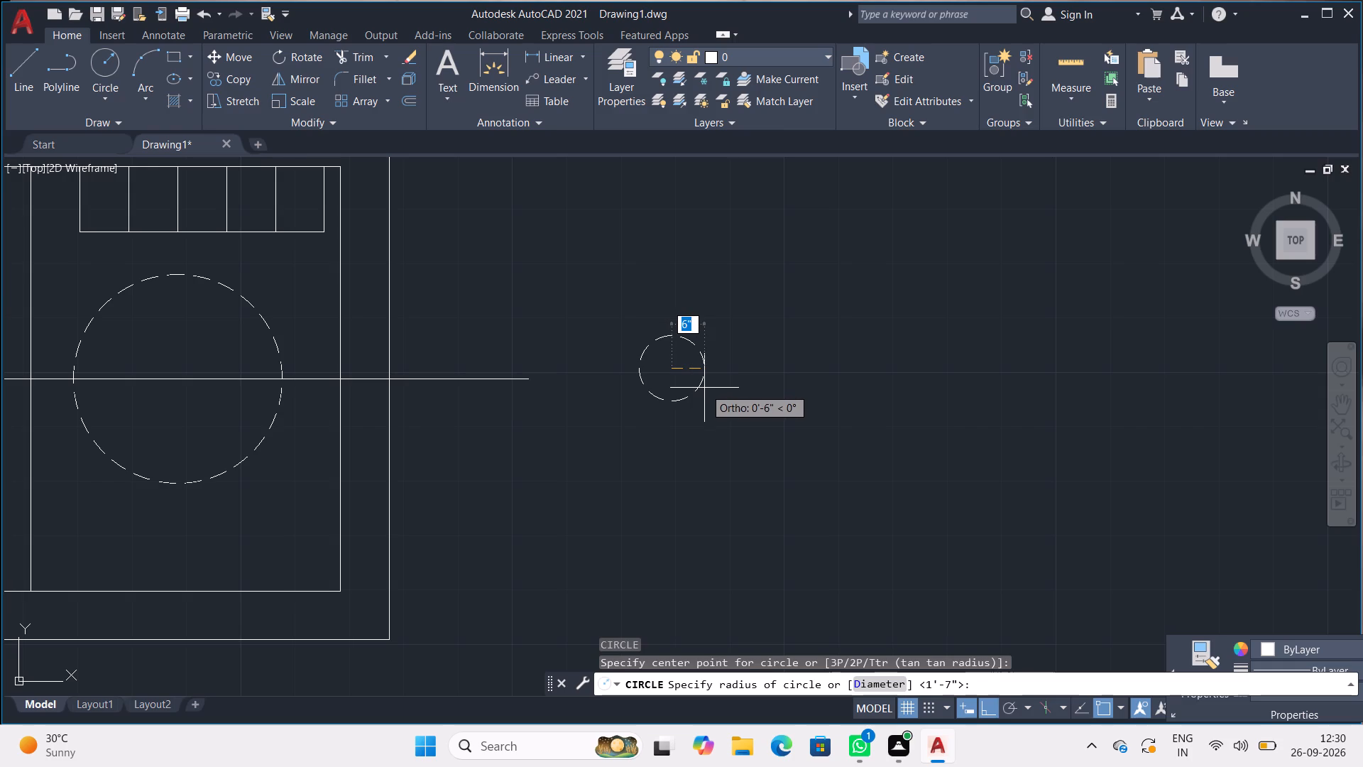
type("3\"")
key("Return")
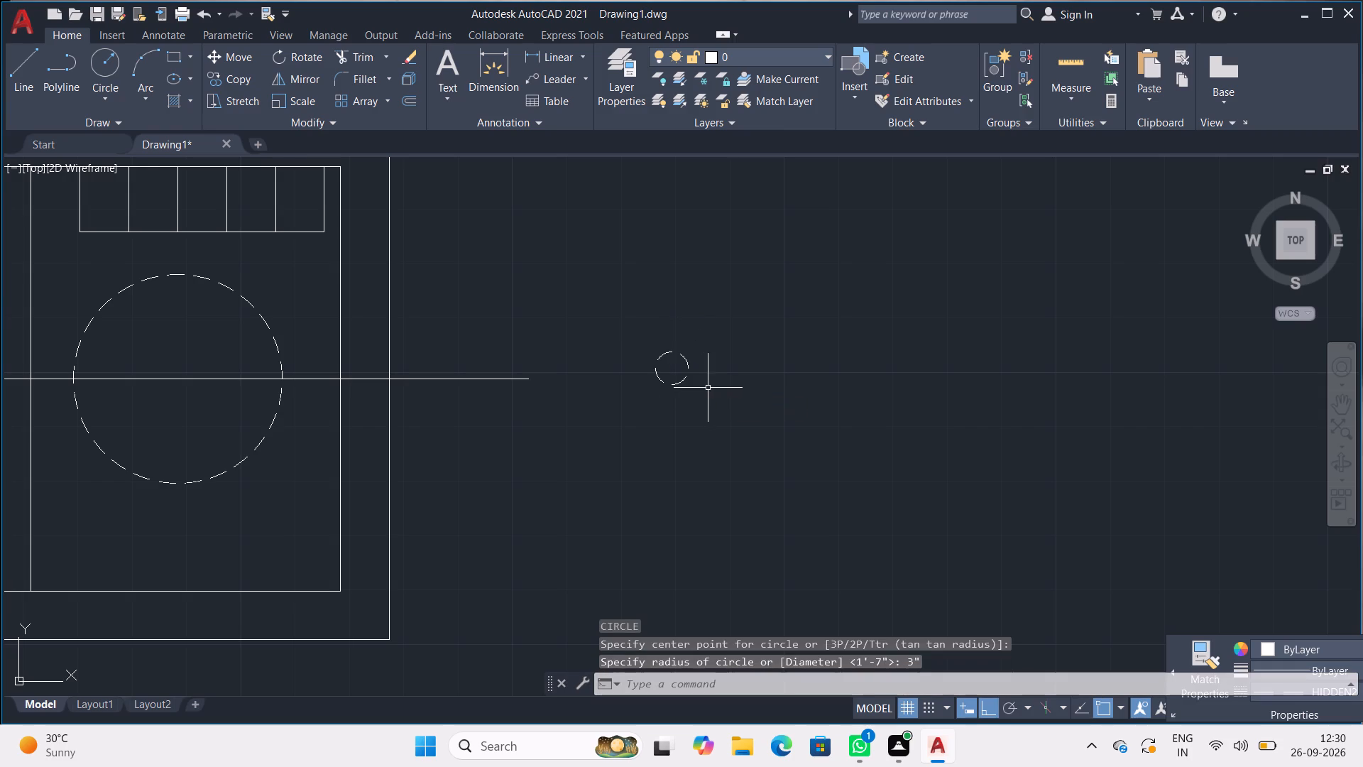
Set the linetype of the small 3" radius circle beside the tank to ByLayer.
left_click(682, 382)
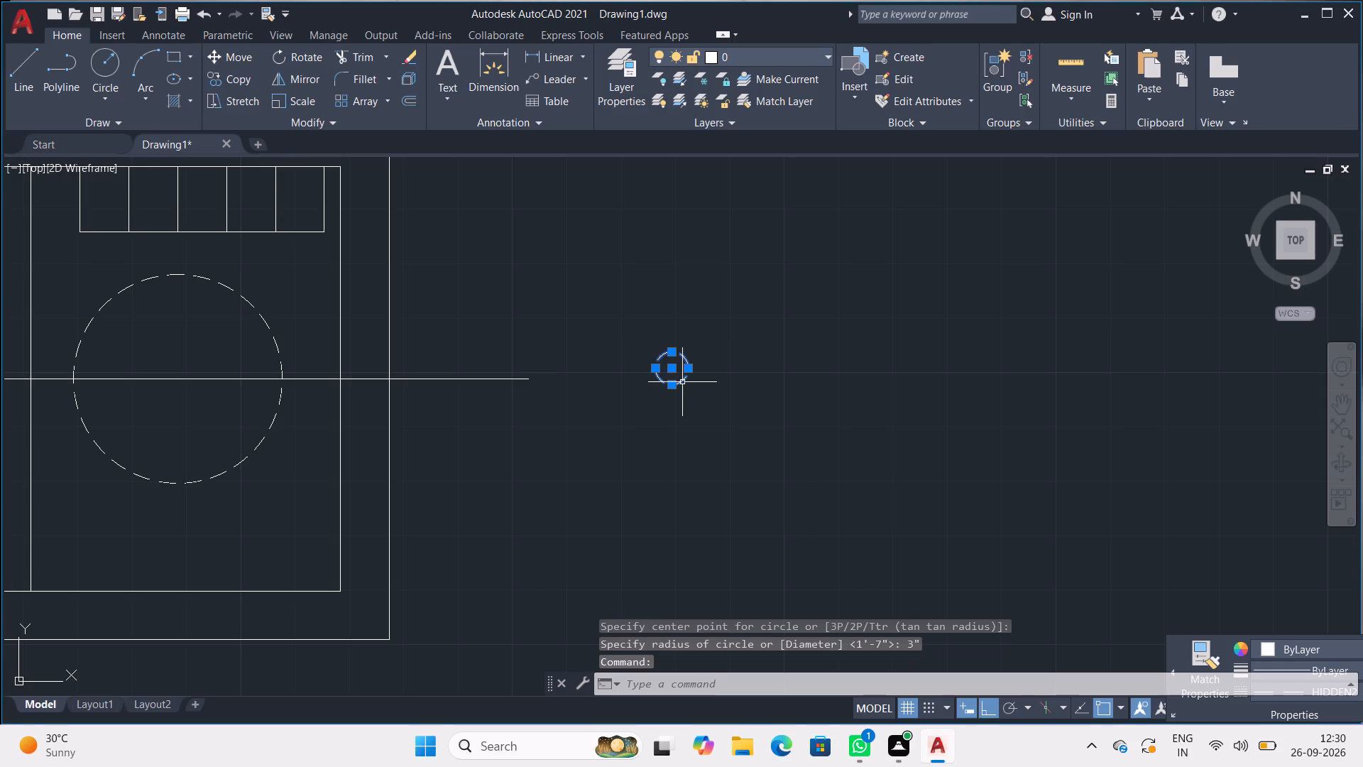
type("PR")
key("Return")
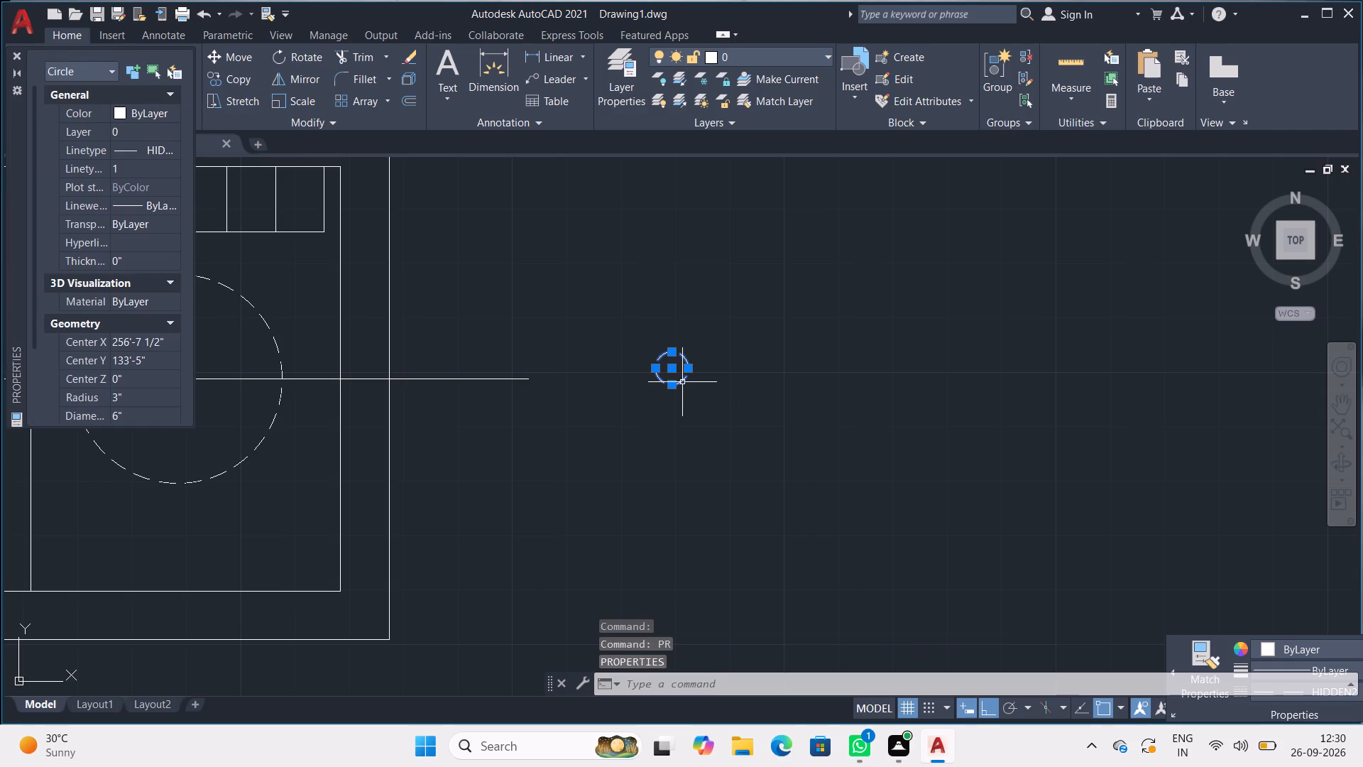
left_click(169, 147)
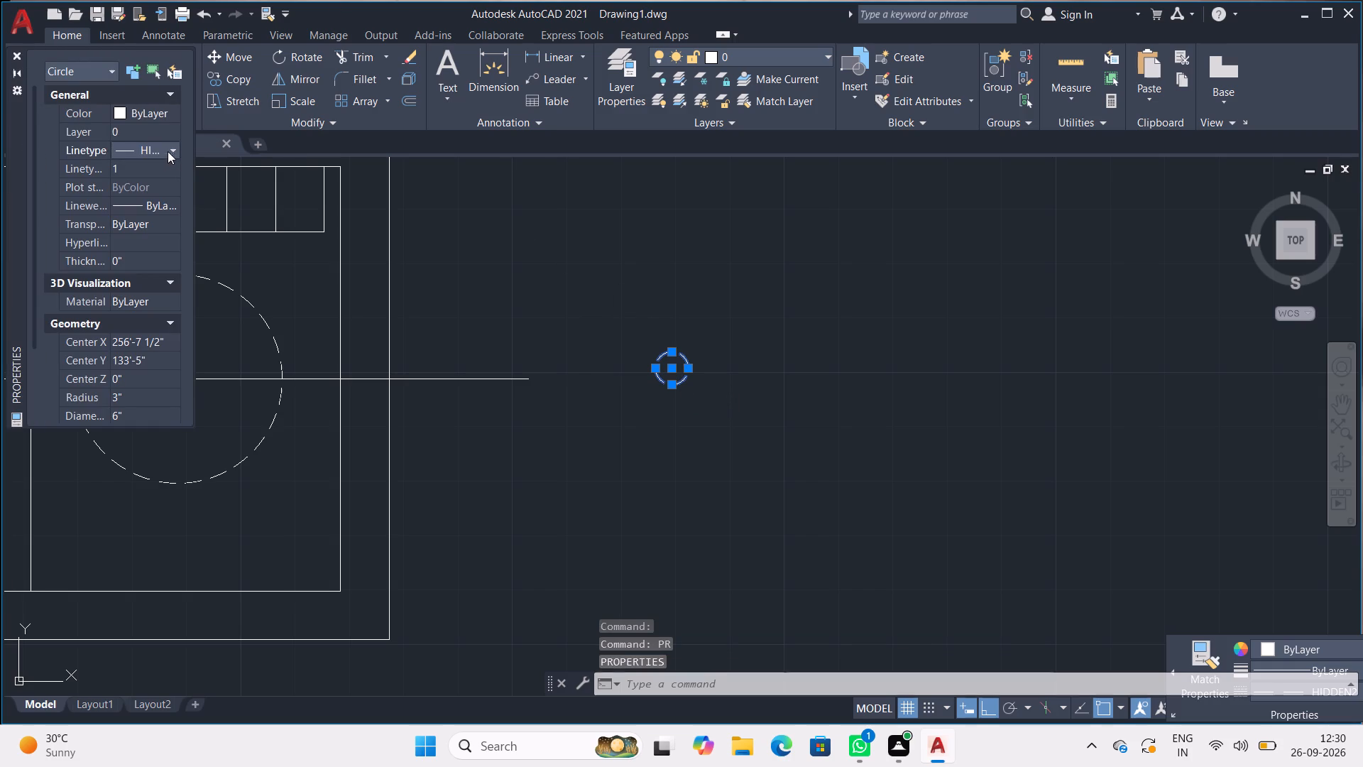
left_click(170, 146)
left_click(167, 163)
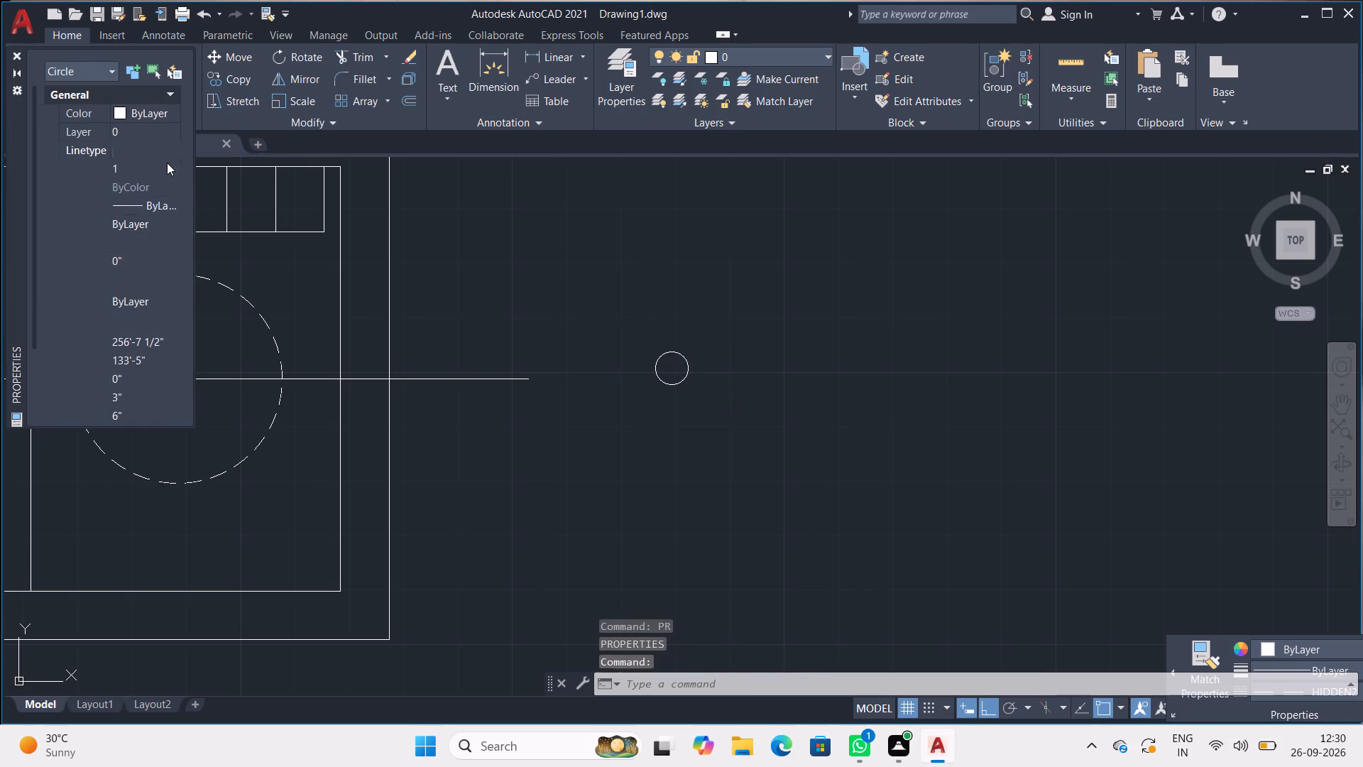
left_click(18, 58)
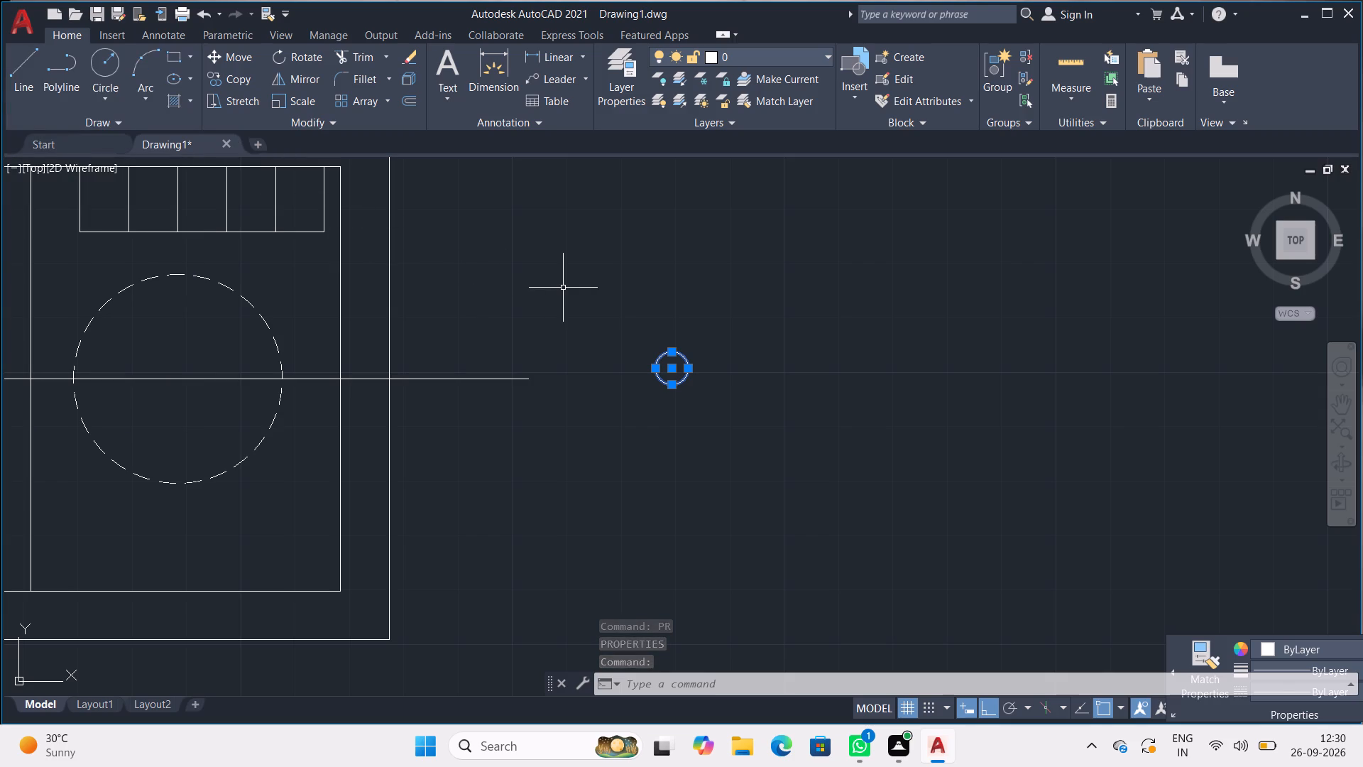
key("Escape")
key("Escape")
key("Escape")
key("Escape")
key("Escape")
key("Escape")
key("Escape")
key("Escape")
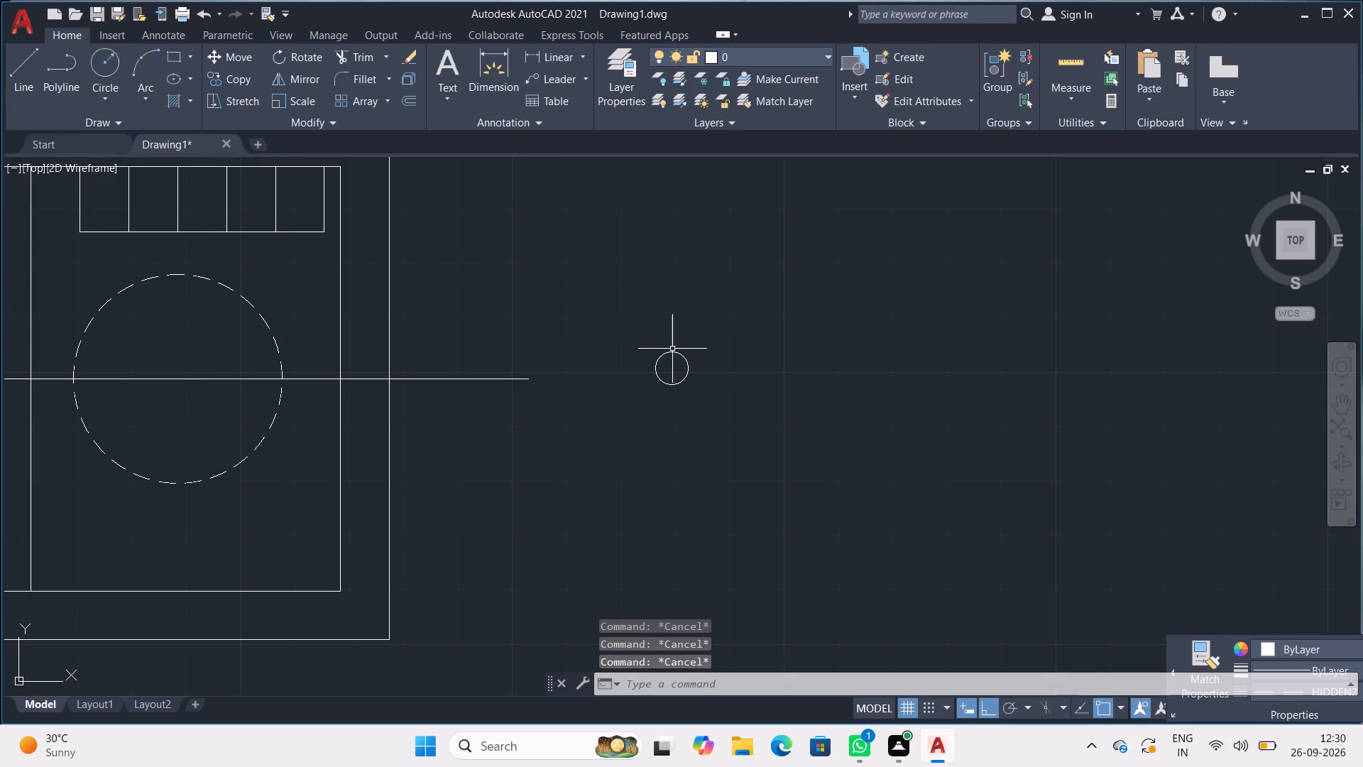
Draw connected lines from the small circle's top point: 3' to the right, 9" down, and about 3'-1" back to the left.
key("l")
key("Return")
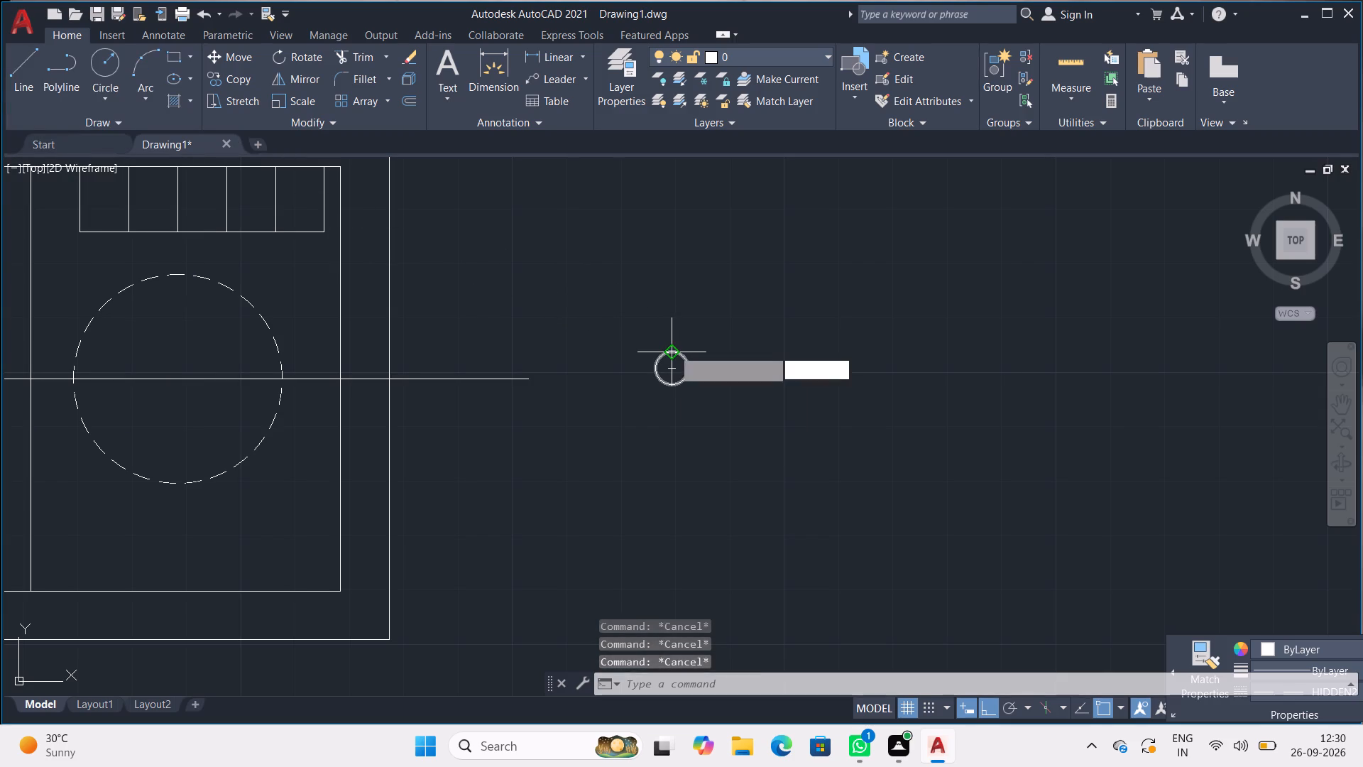
left_click(673, 349)
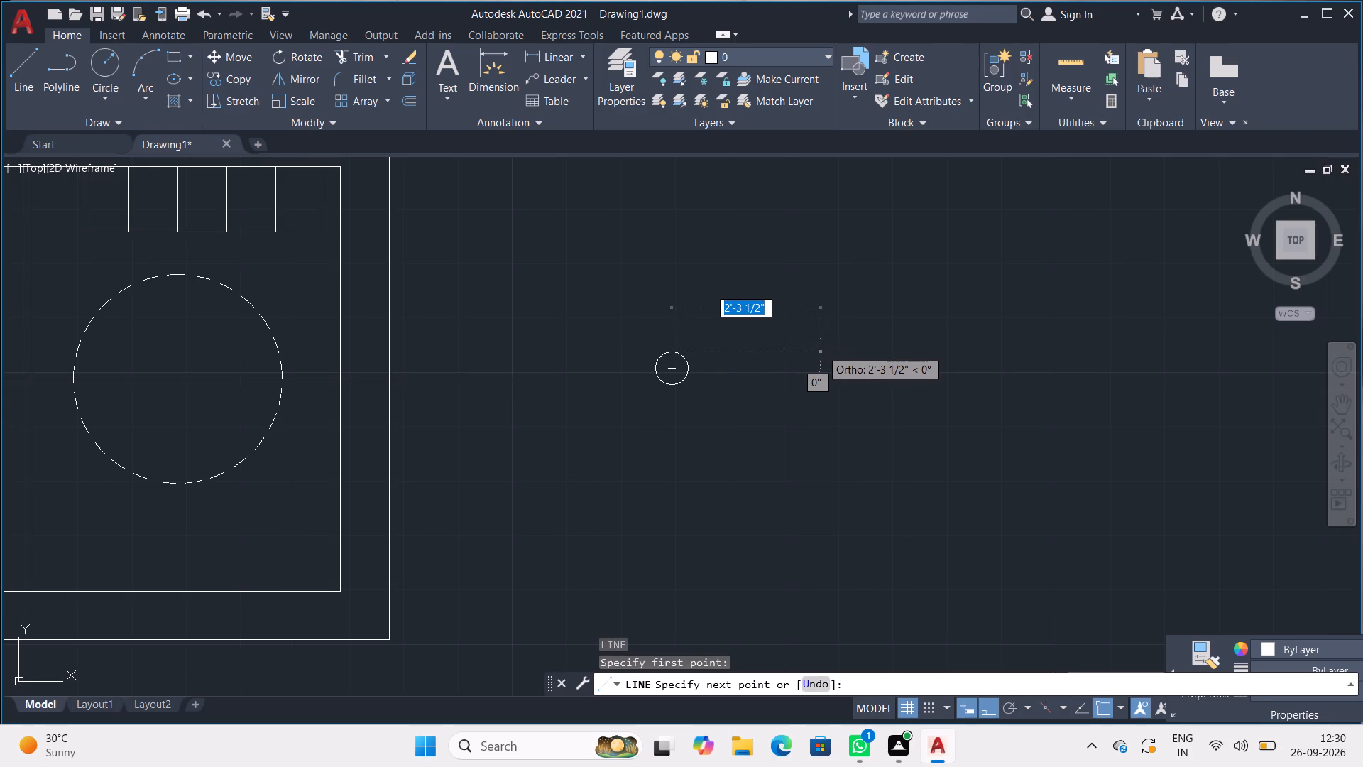
type("1'")
key("Return")
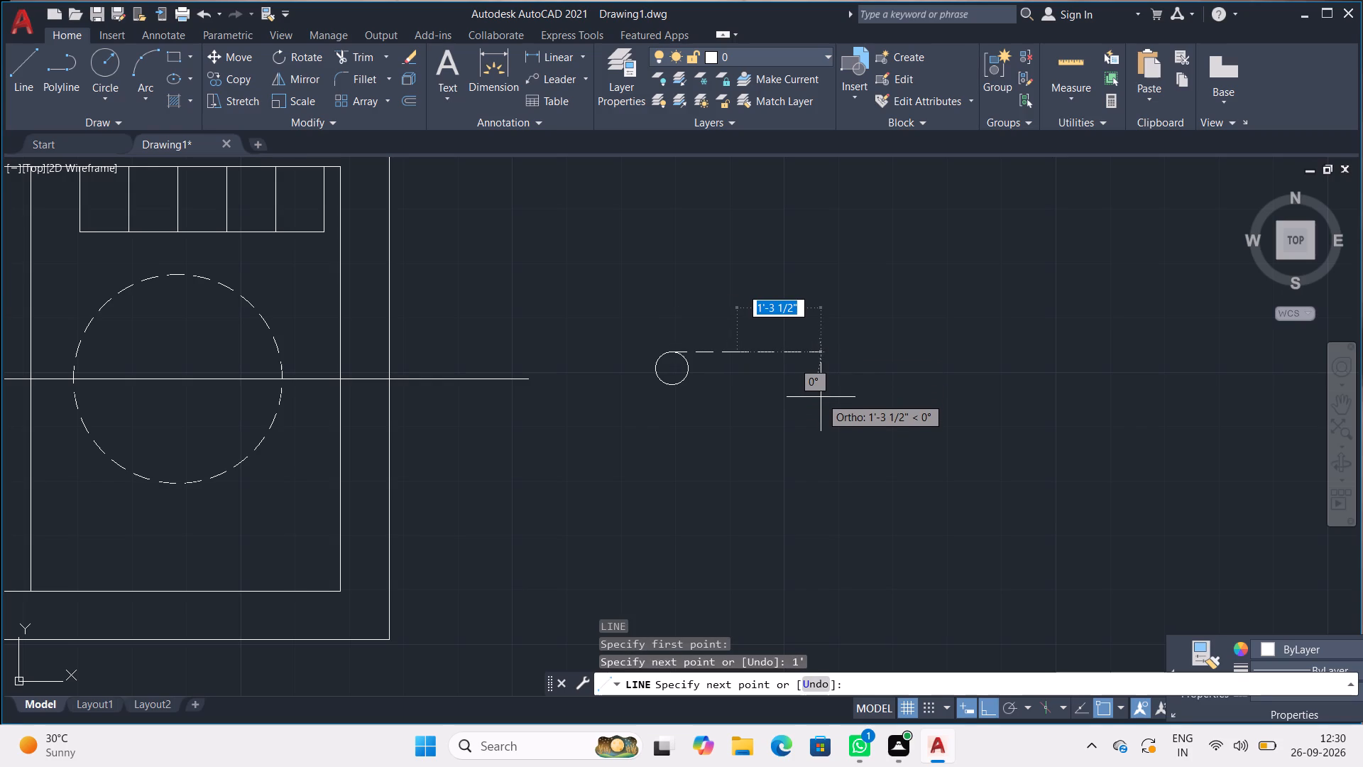
key("ctrl+z")
key("3")
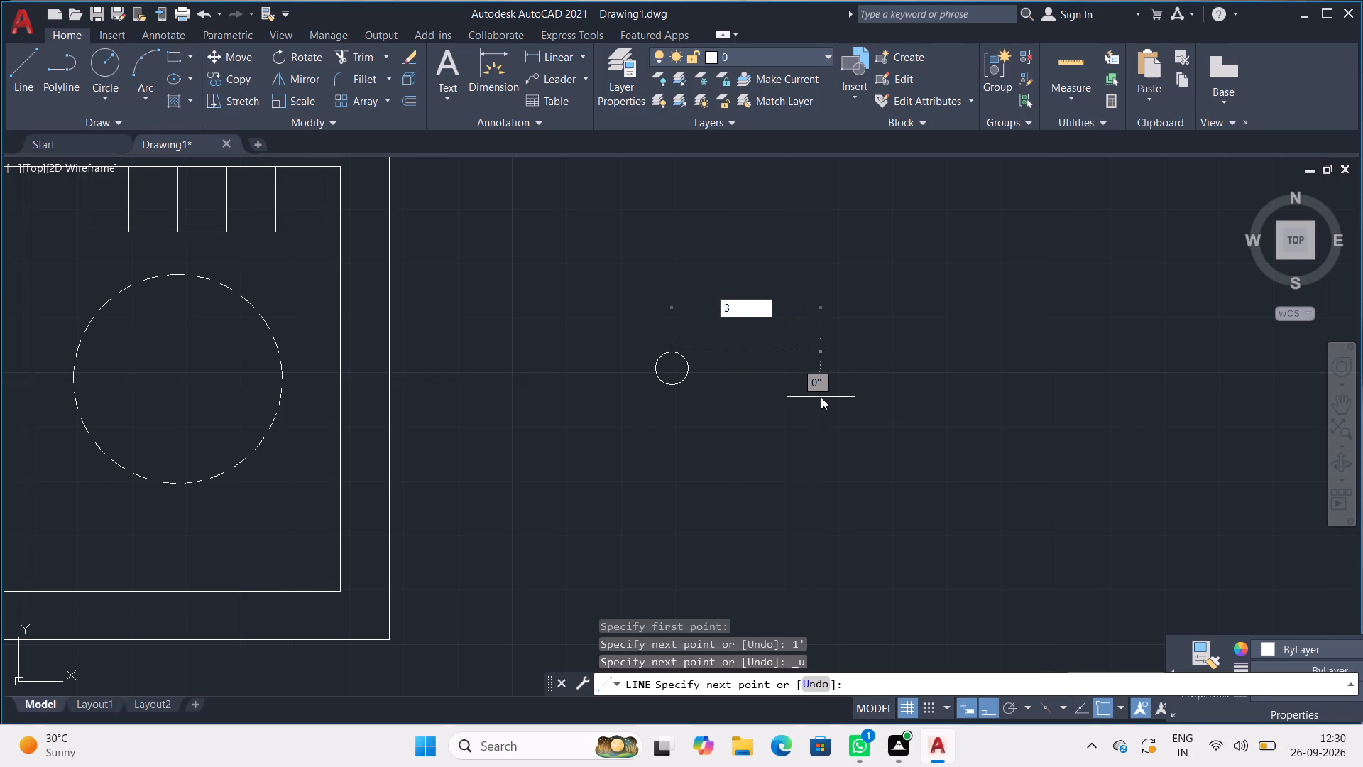
key("apostrophe")
key("Return")
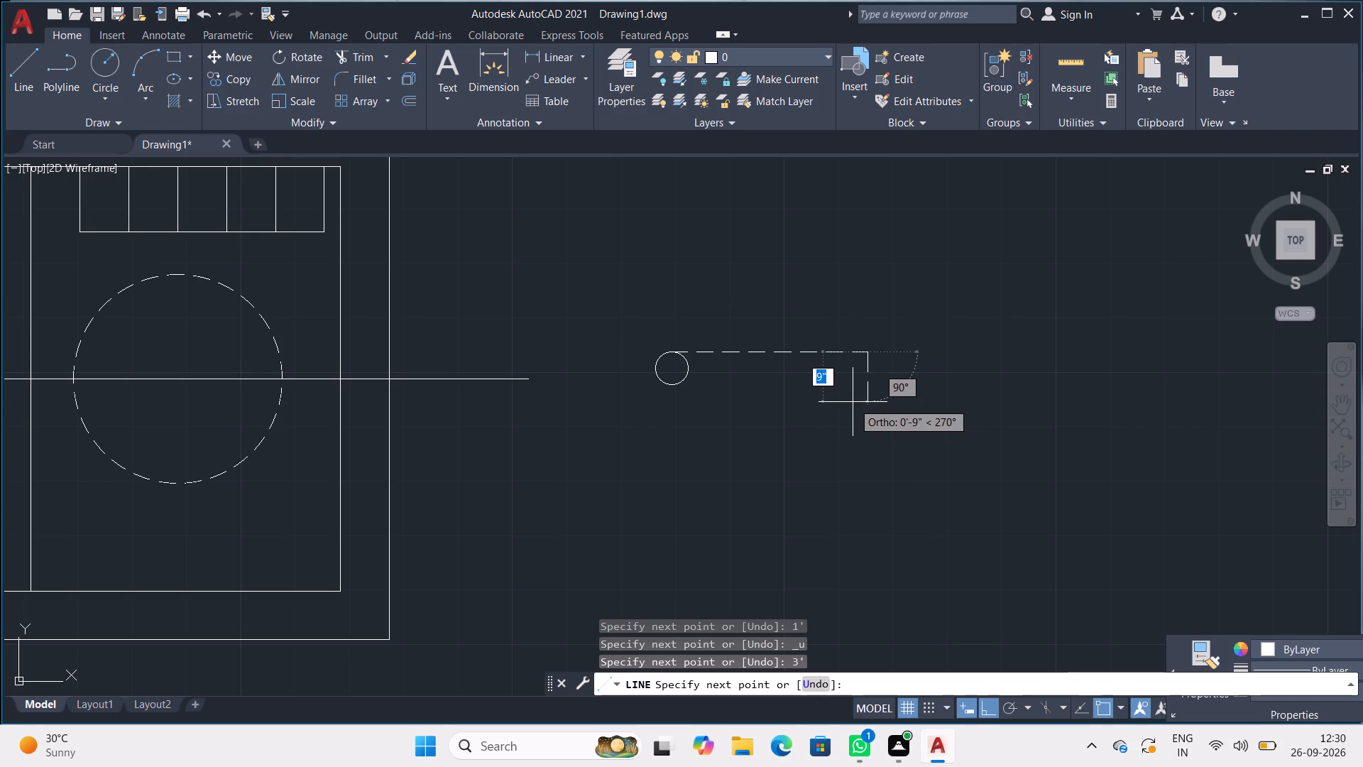
key("9")
key("shift+quotedbl")
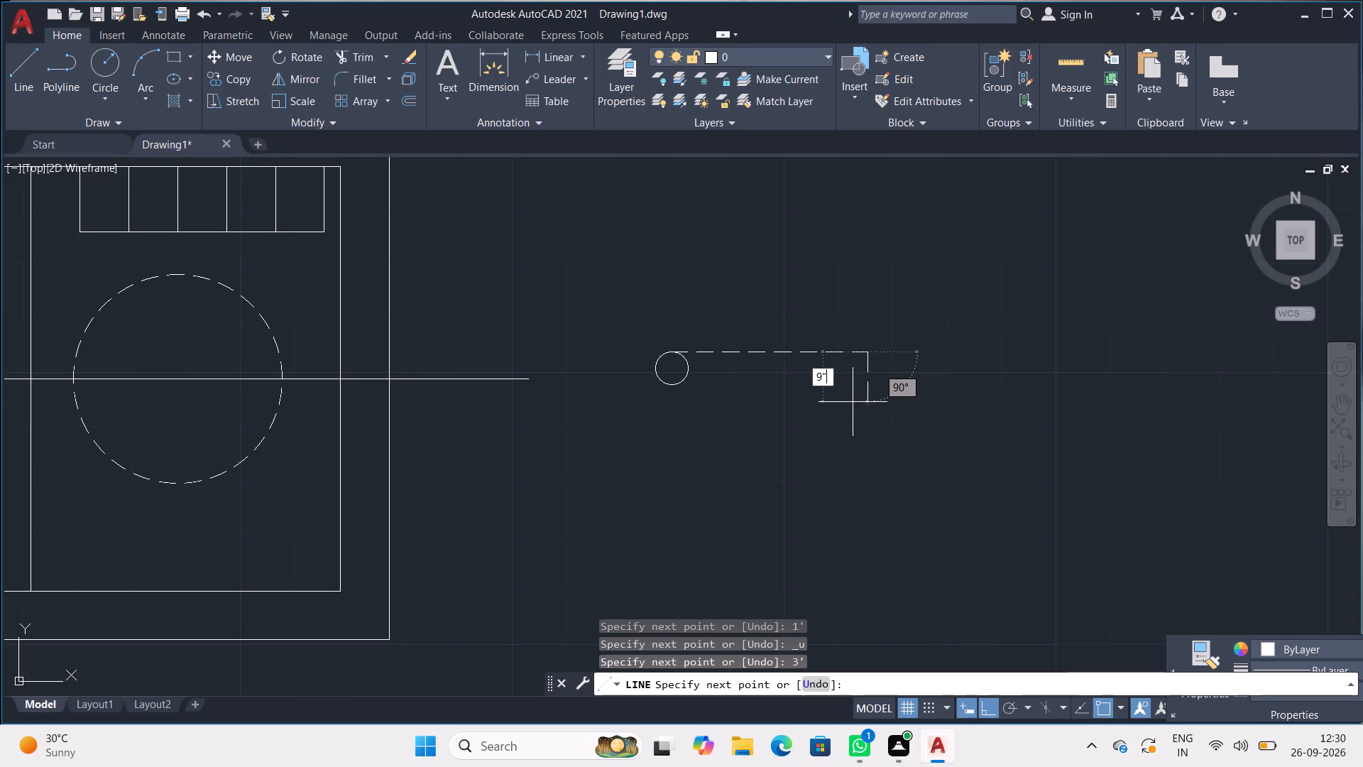
key("Return")
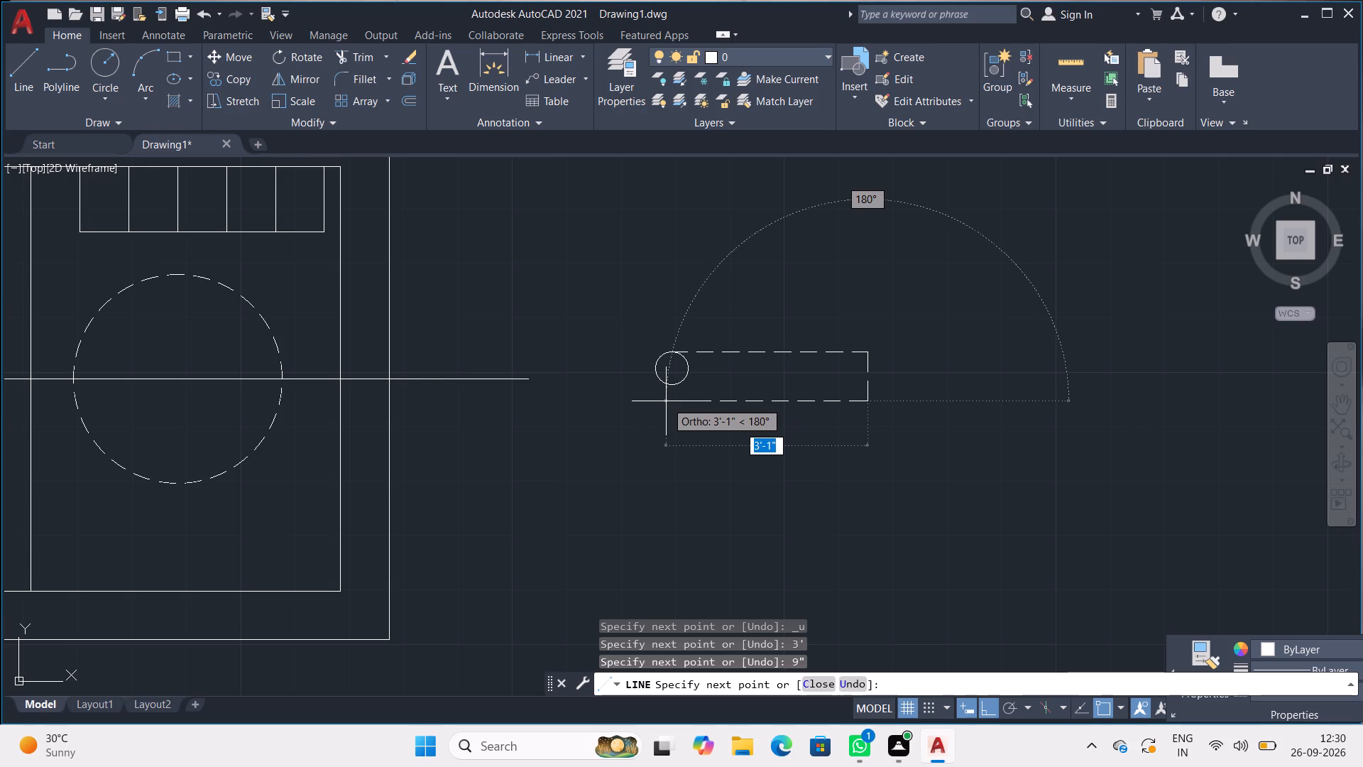
left_click(666, 401)
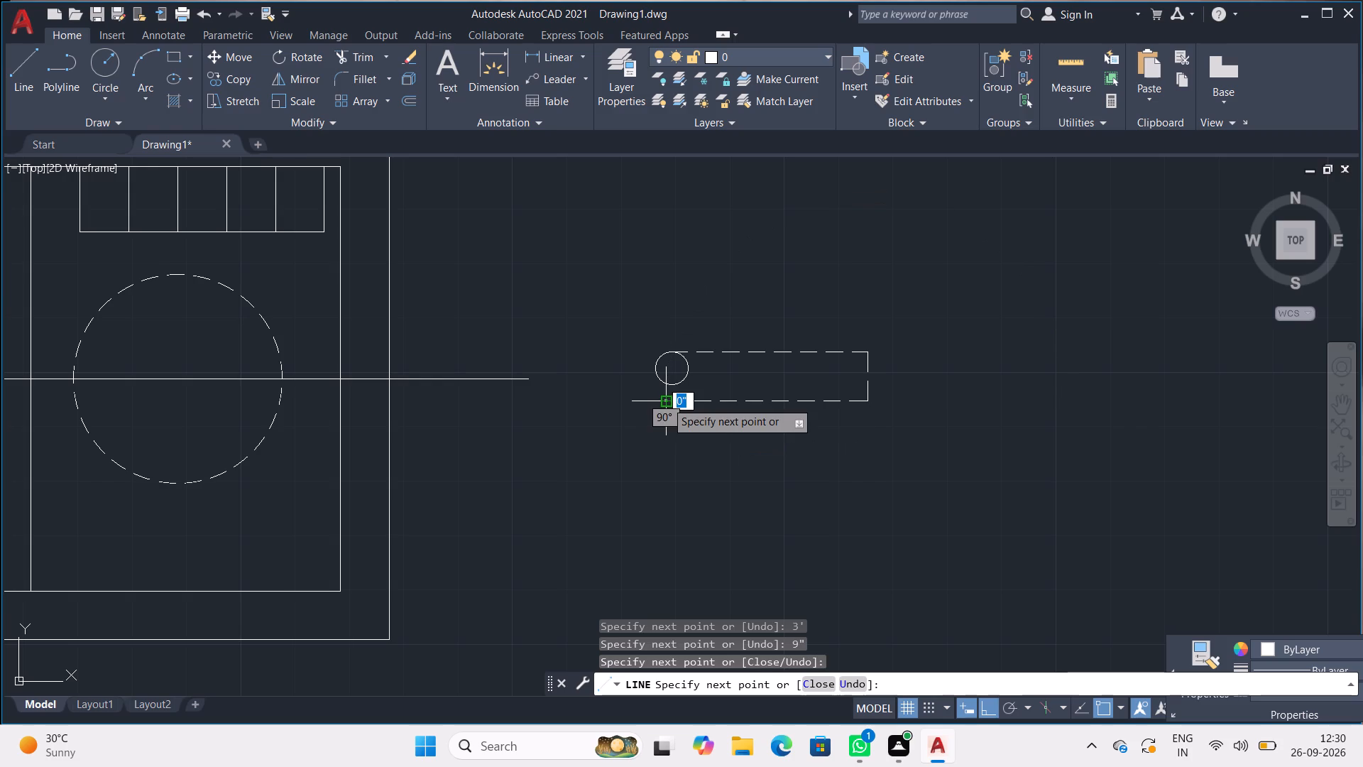
key("Escape")
key("Escape")
Delete the small 3" radius circle beside the tank.
left_click(687, 371)
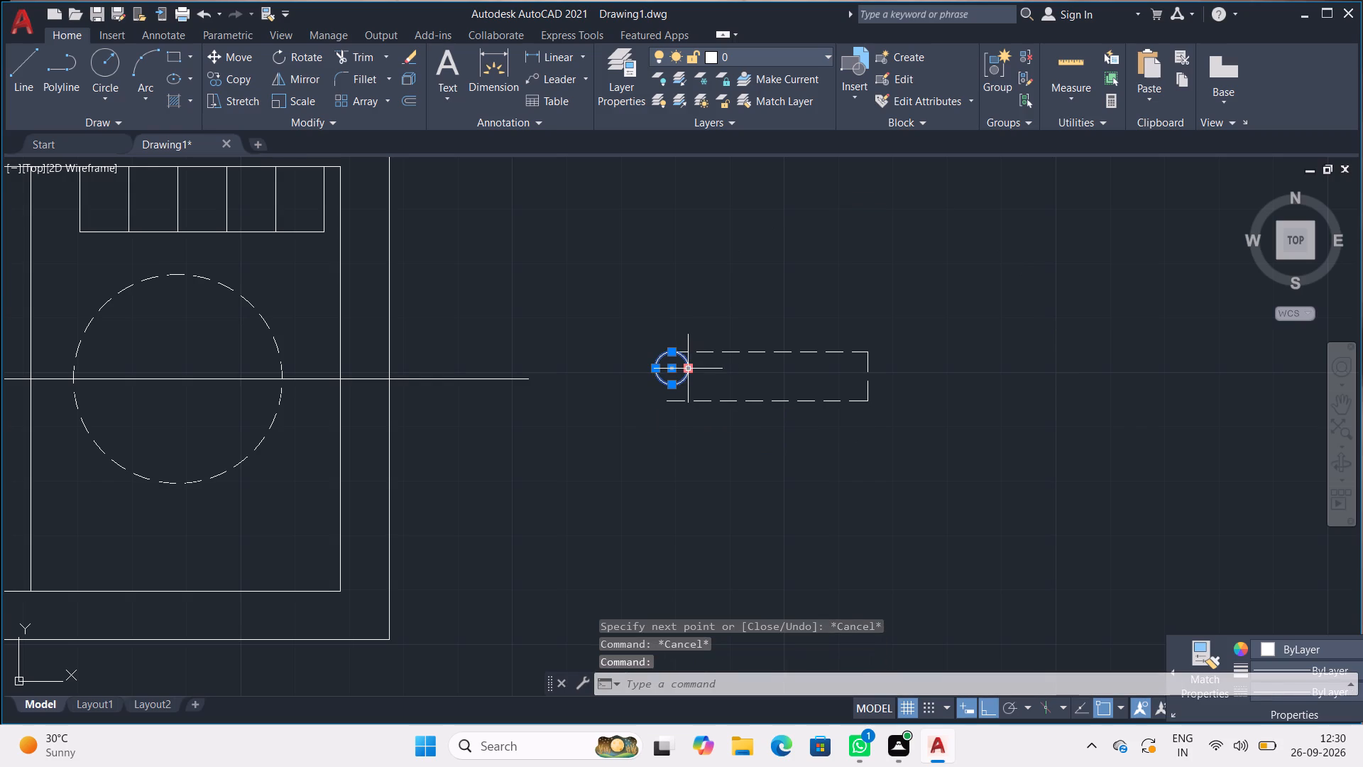
key("Delete")
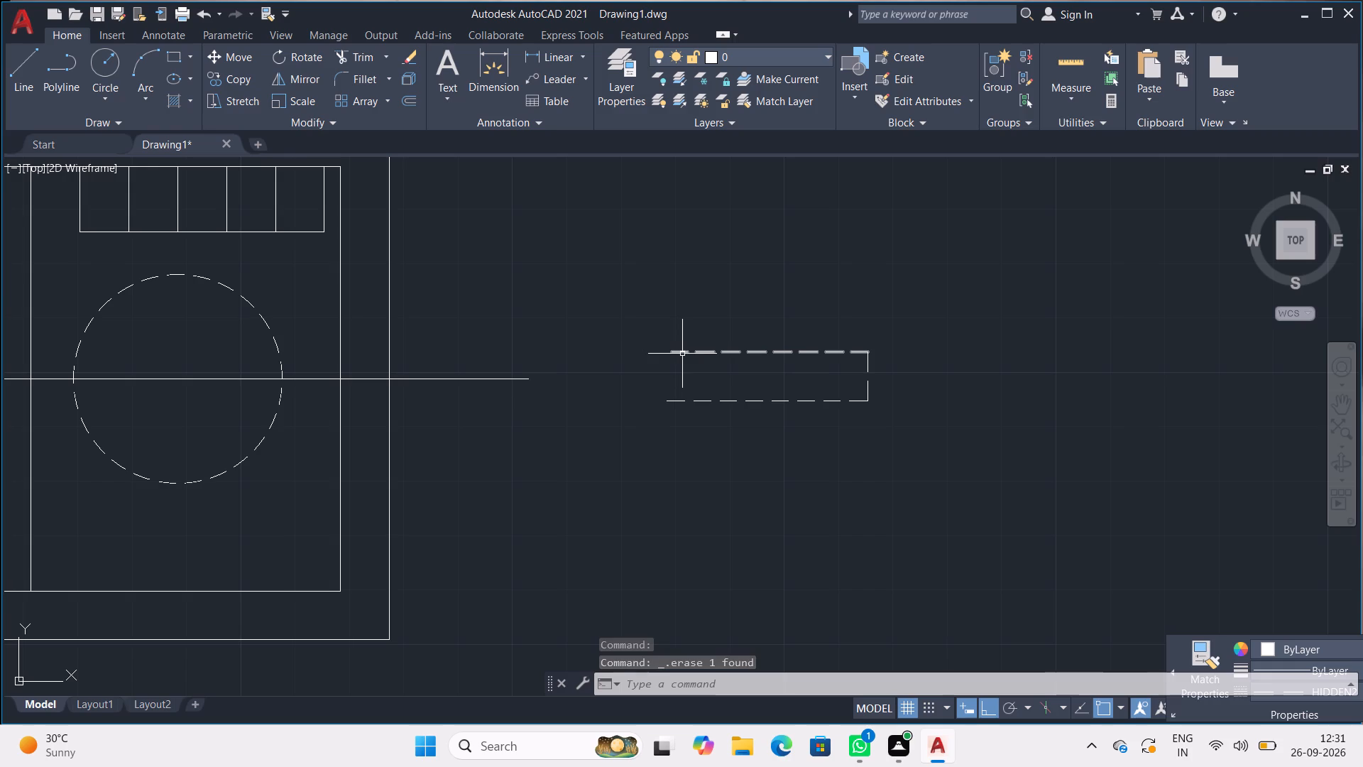
Make ByBlock the current linetype.
type("LU")
key("BackSpace")
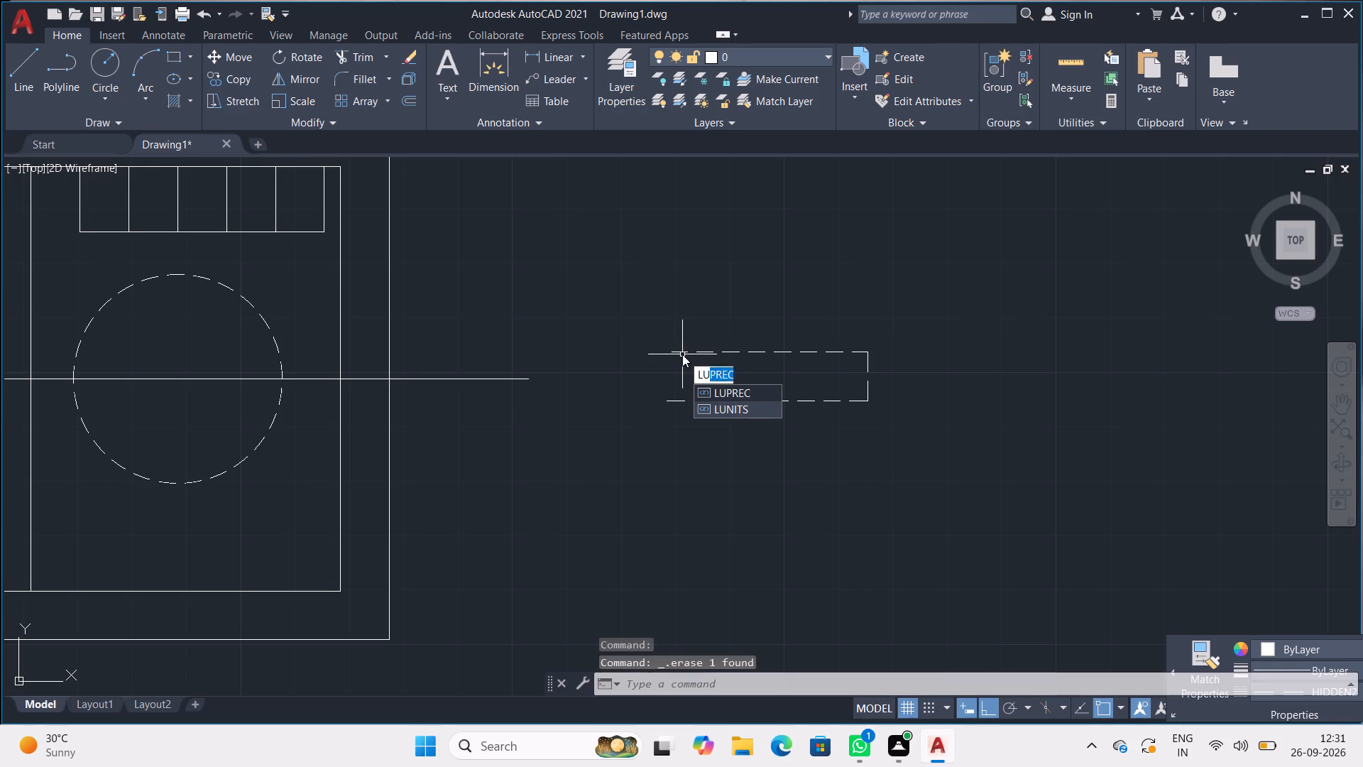
type("IN")
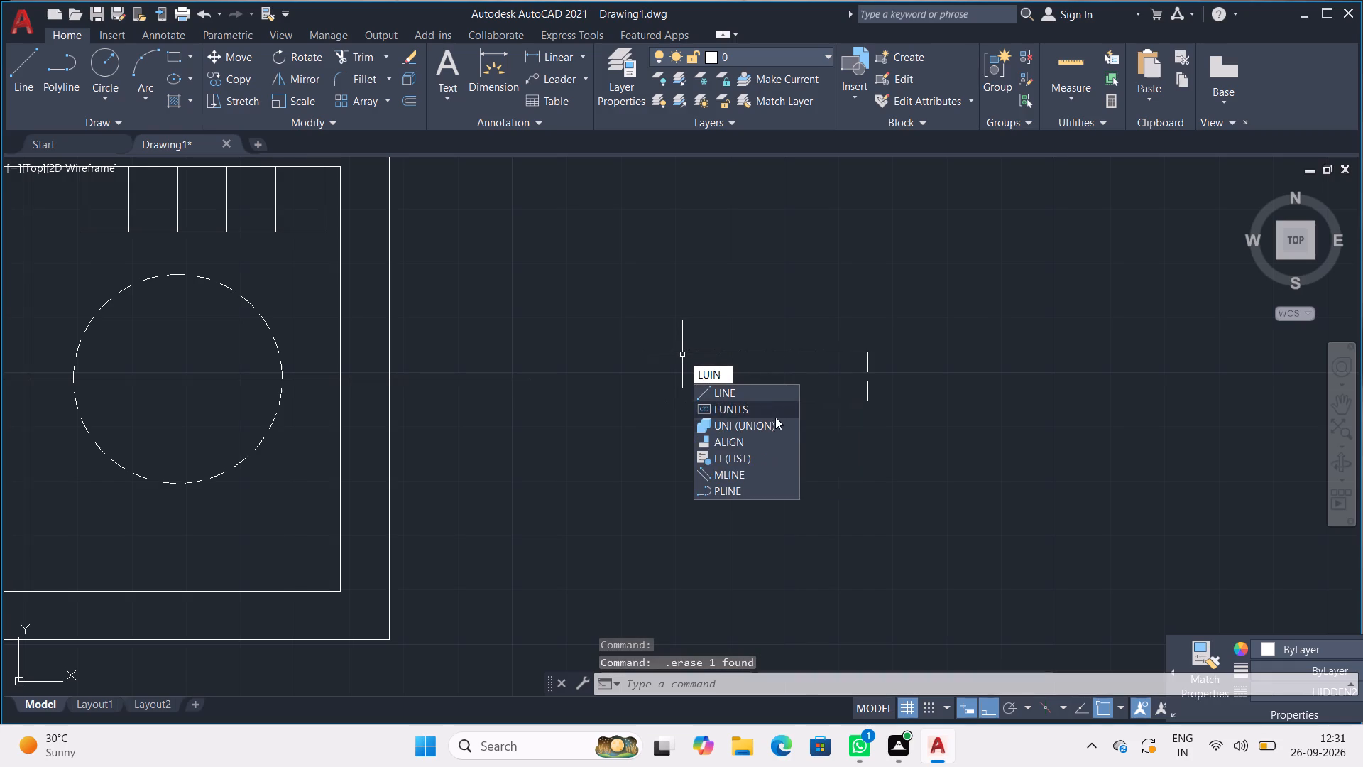
key("e")
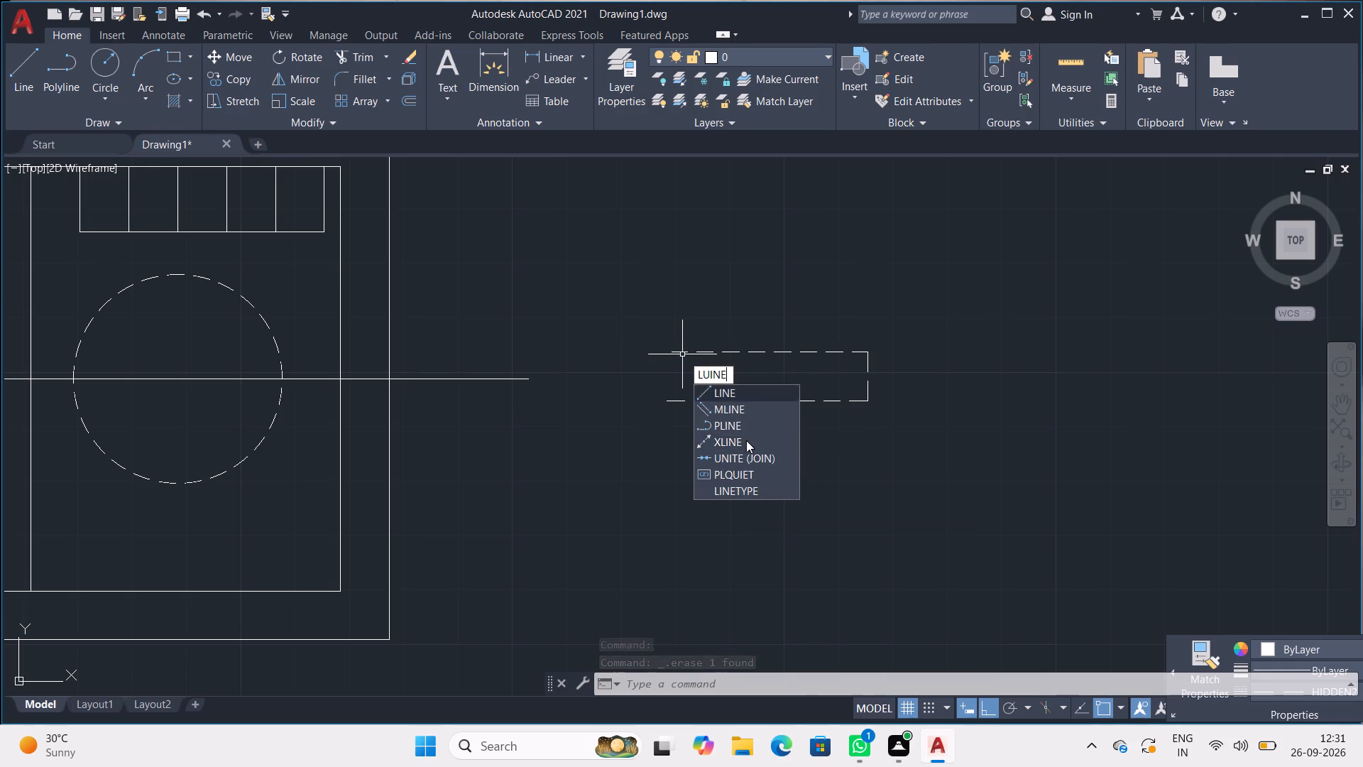
left_click(711, 374)
key("BackSpace")
key("BackSpace")
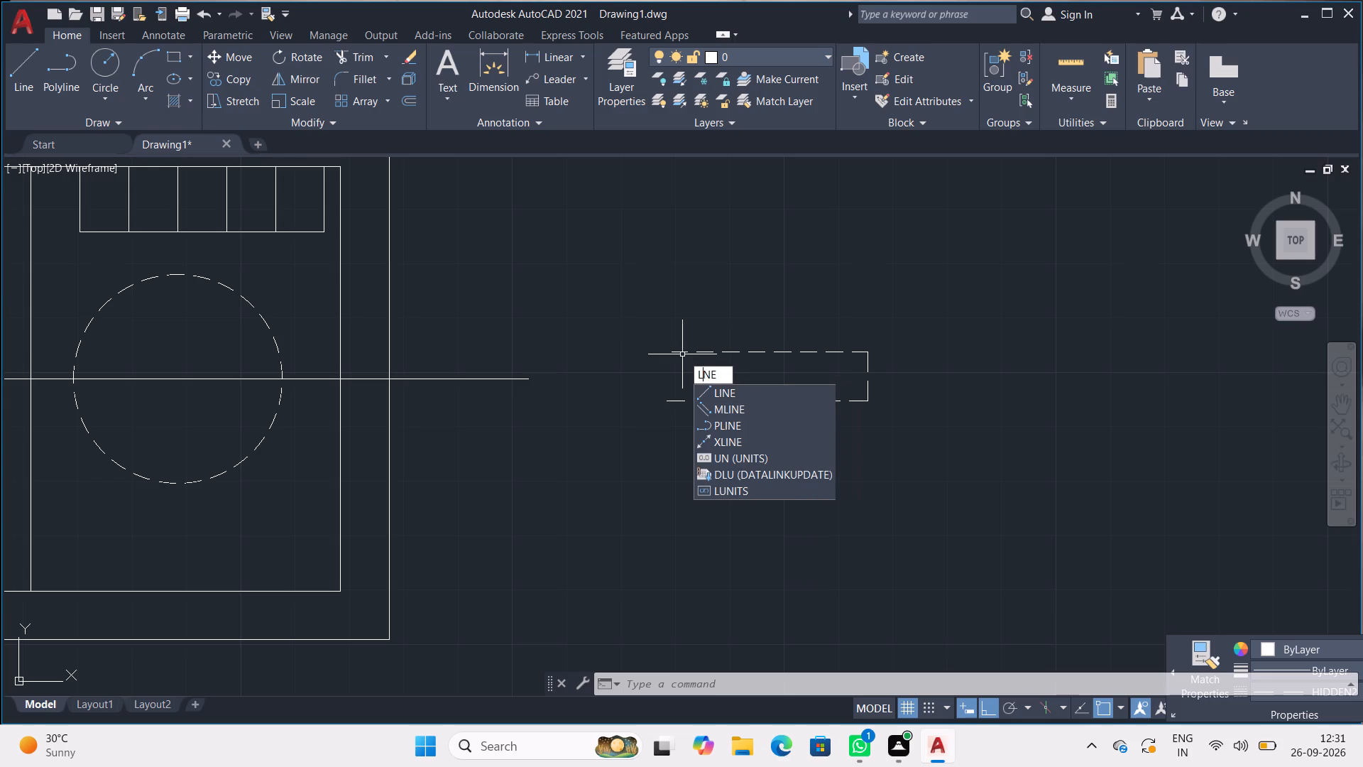
key("i")
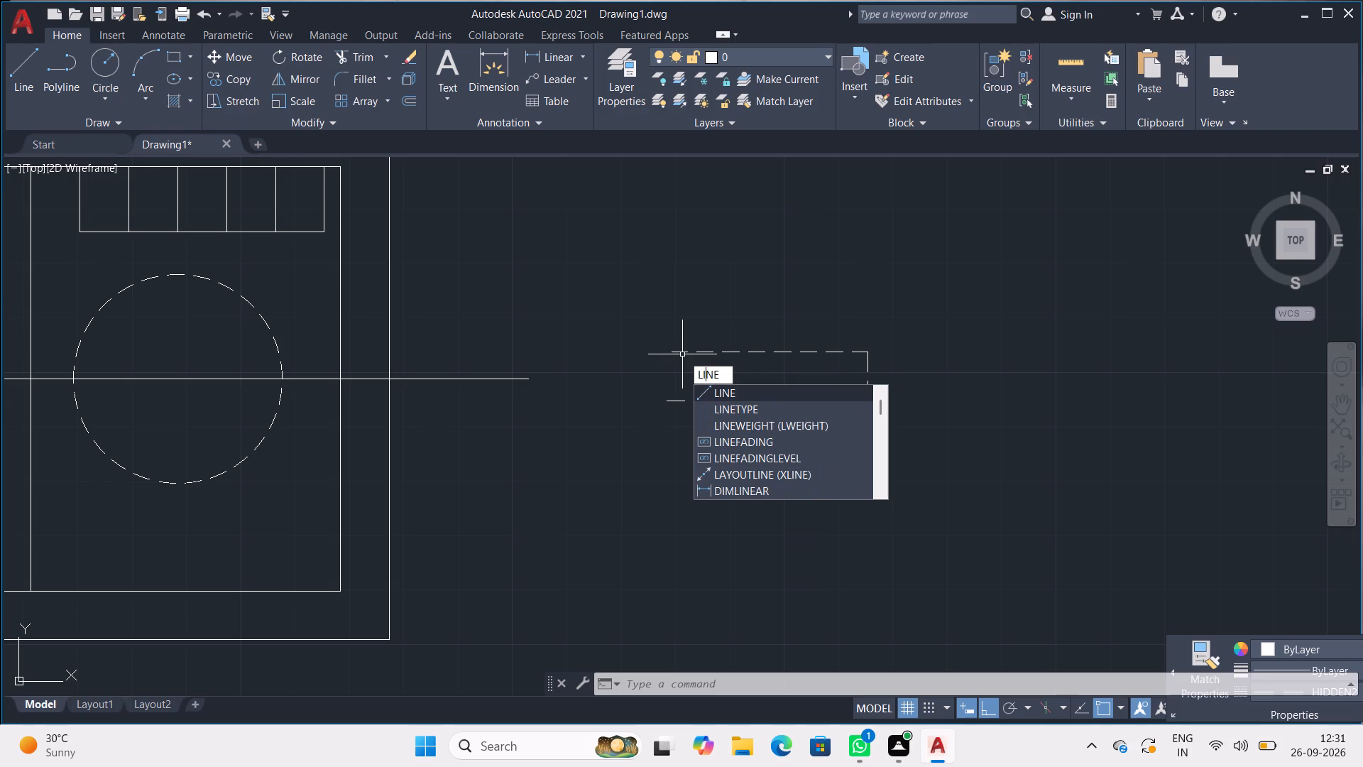
left_click(770, 407)
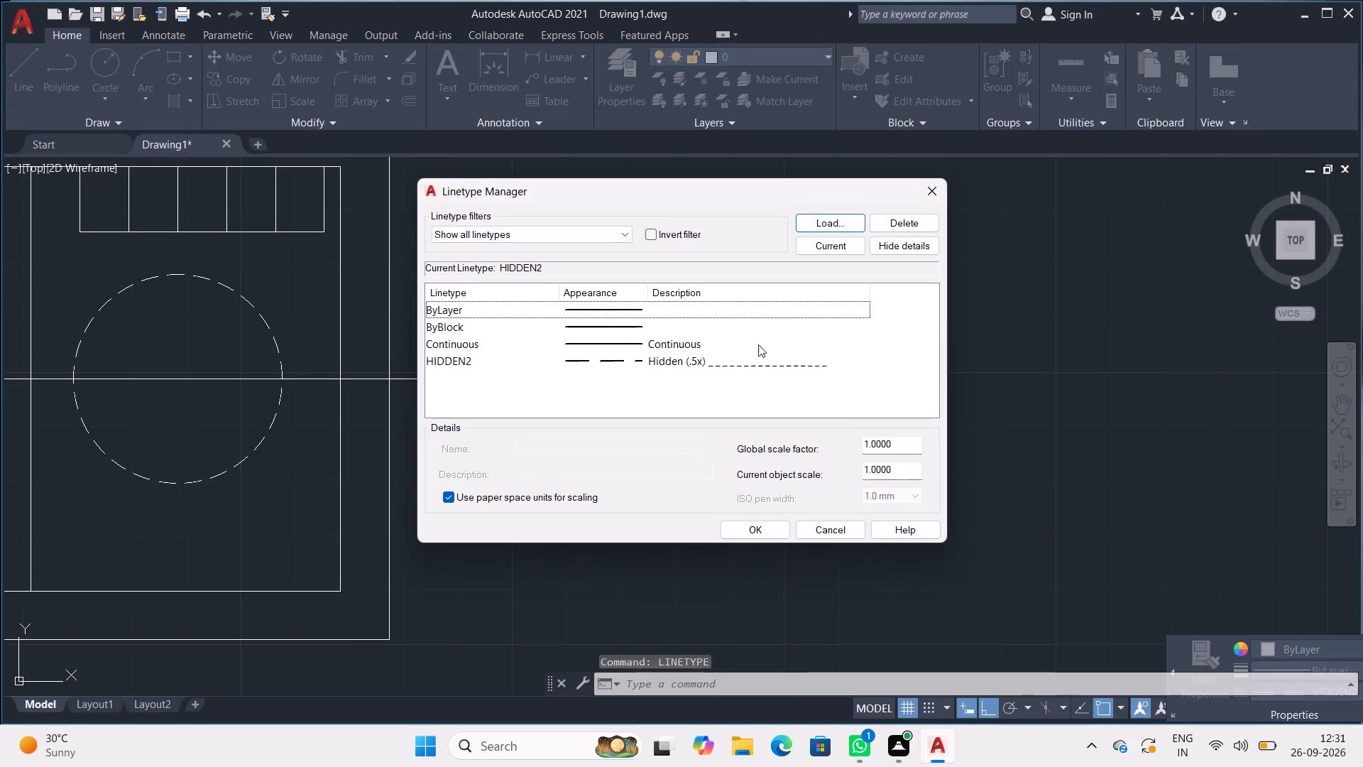
left_click(603, 322)
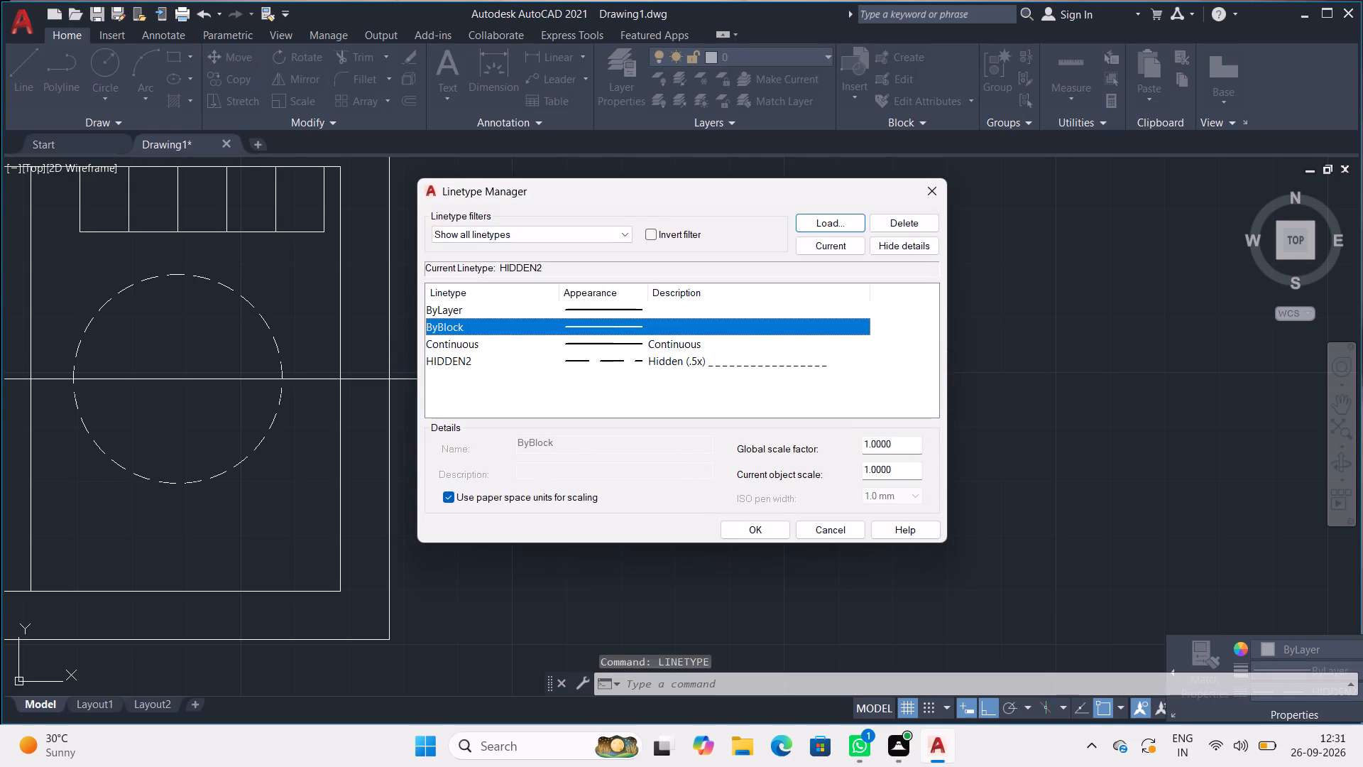
left_click(827, 241)
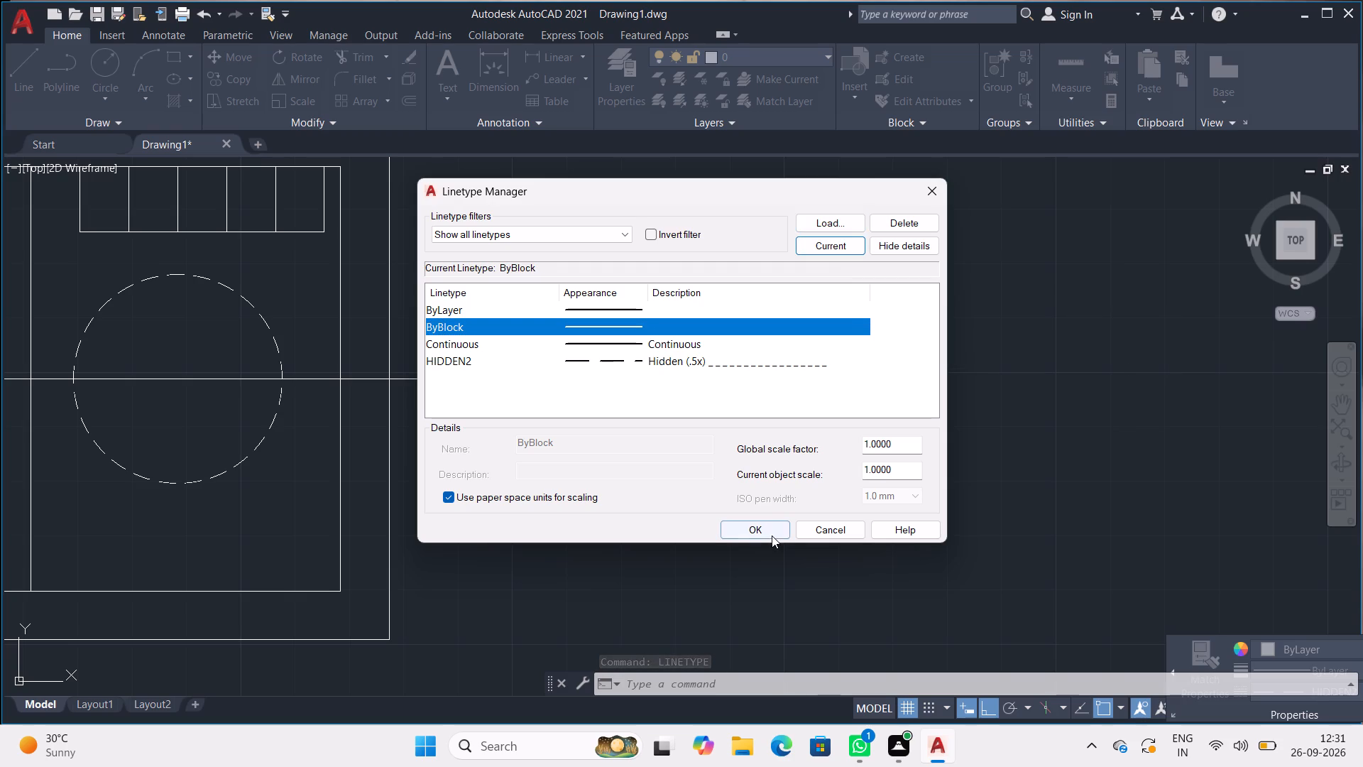
left_click(772, 534)
Set the linetype of the three new lines beside the tank to ByLayer.
left_click_drag(922, 340, 879, 455)
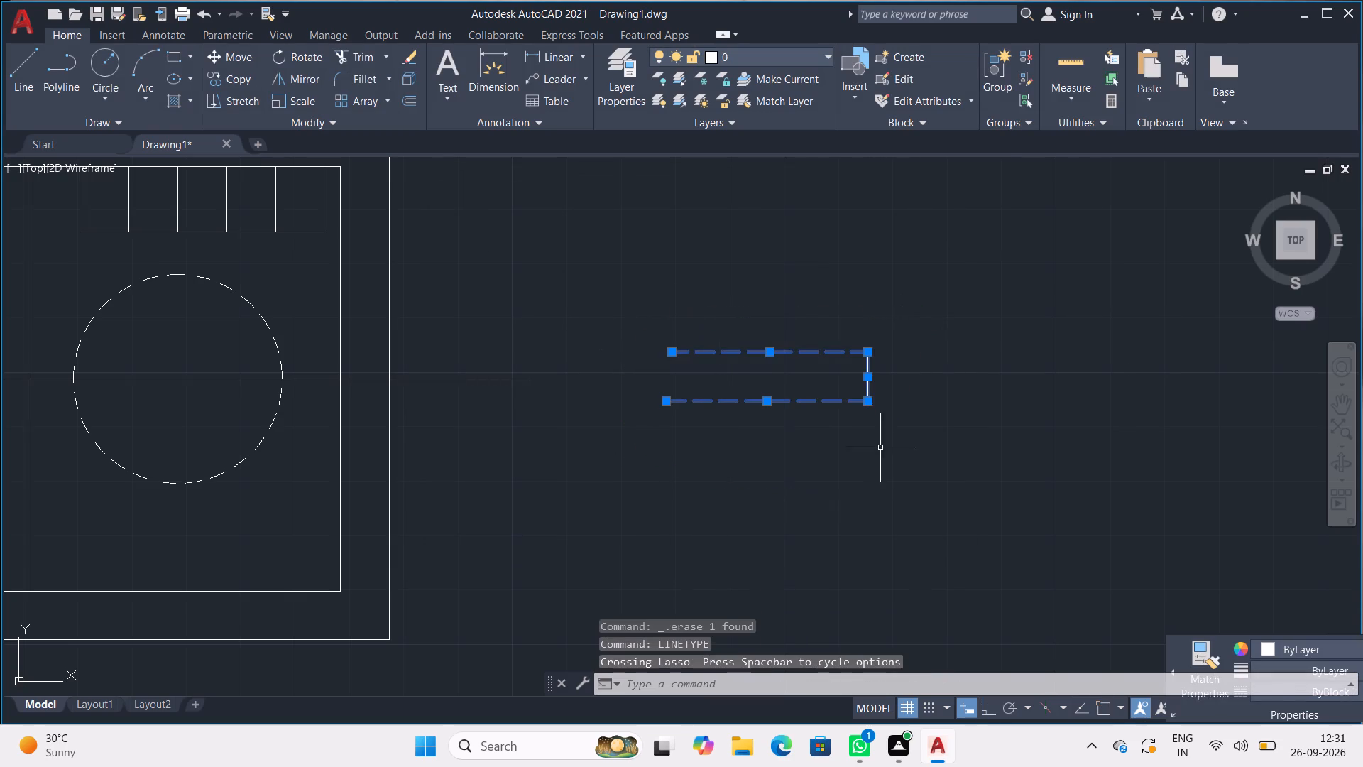
type("PR")
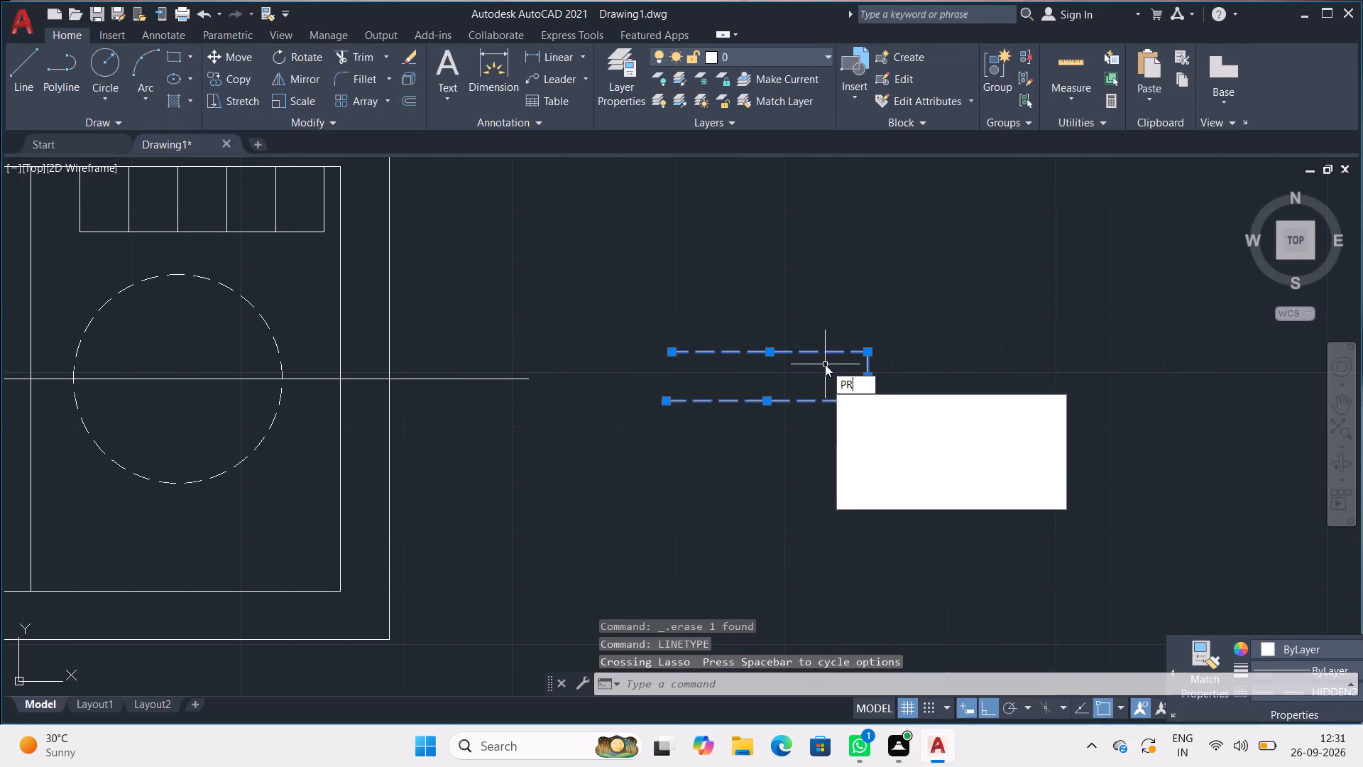
key("Return")
left_click(131, 146)
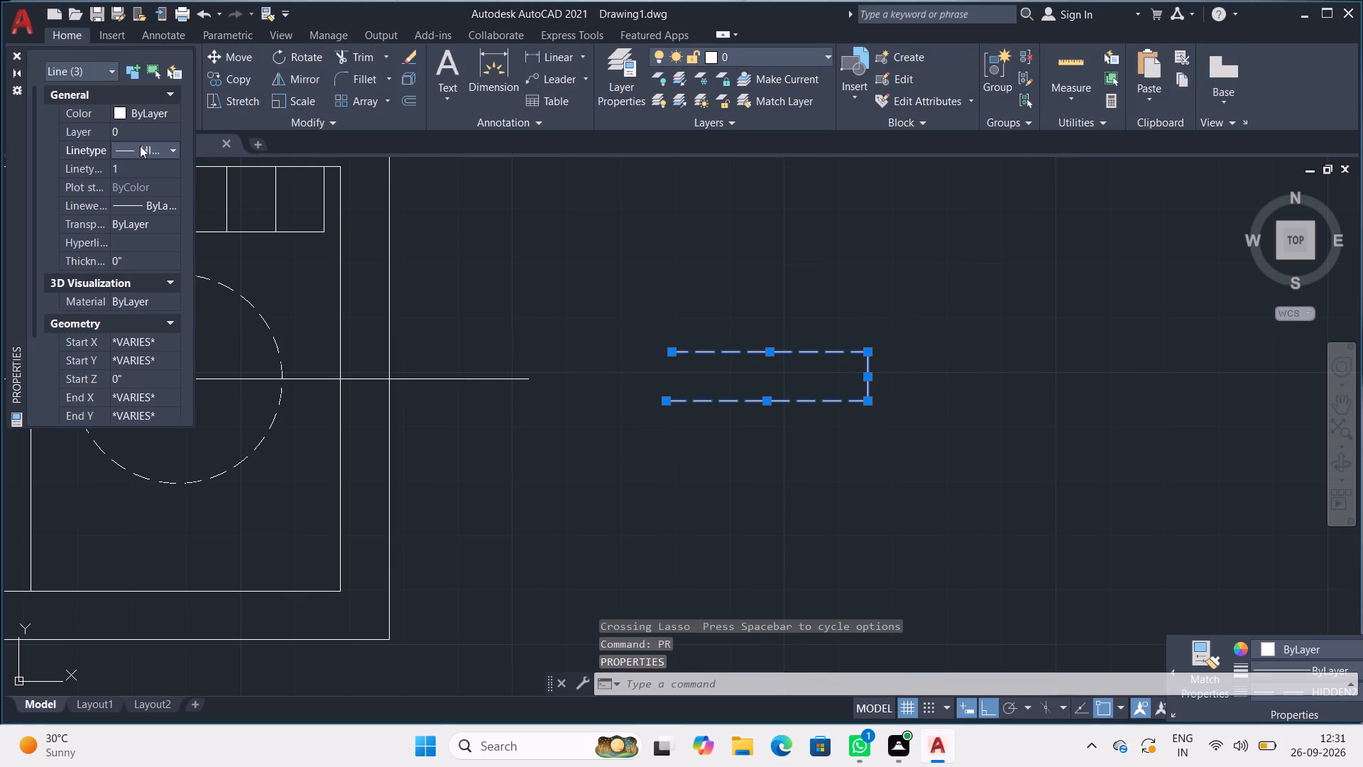
left_click(145, 148)
left_click(148, 166)
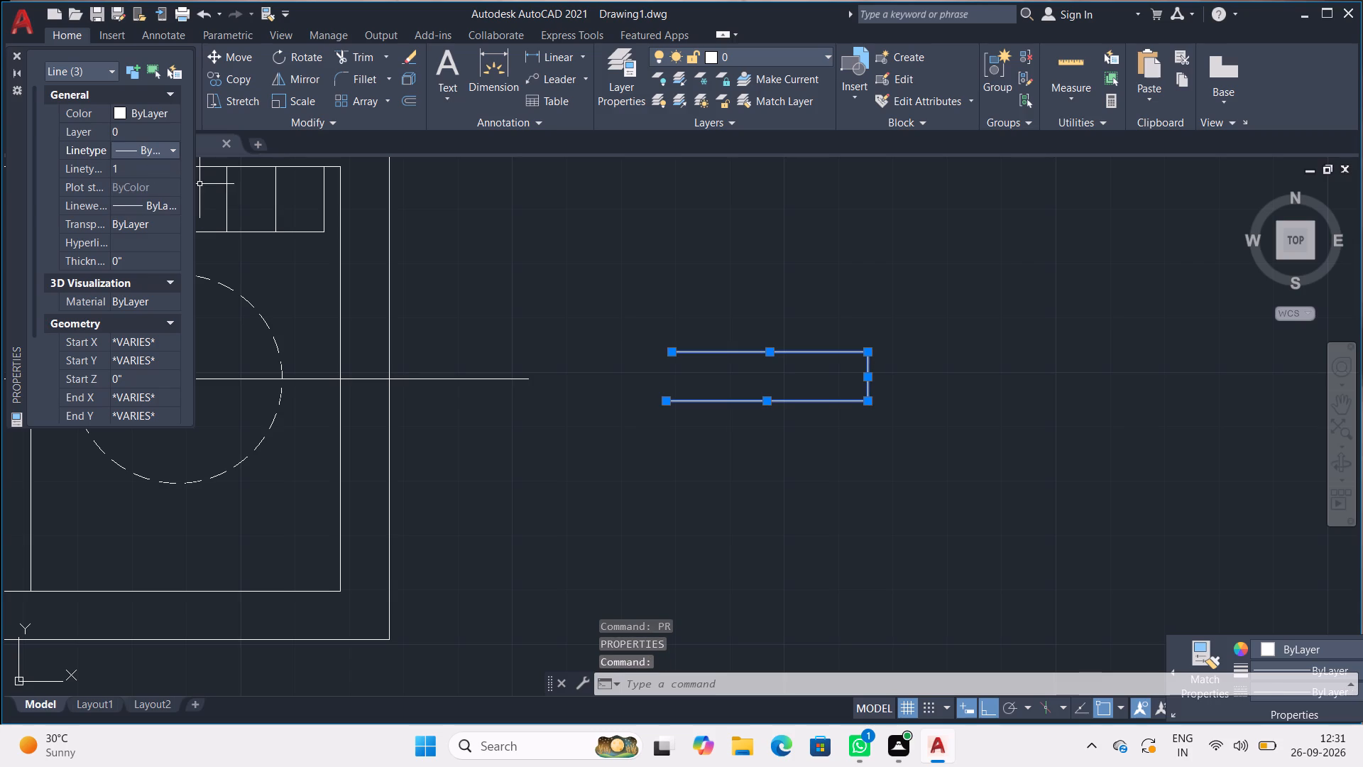
left_click(16, 50)
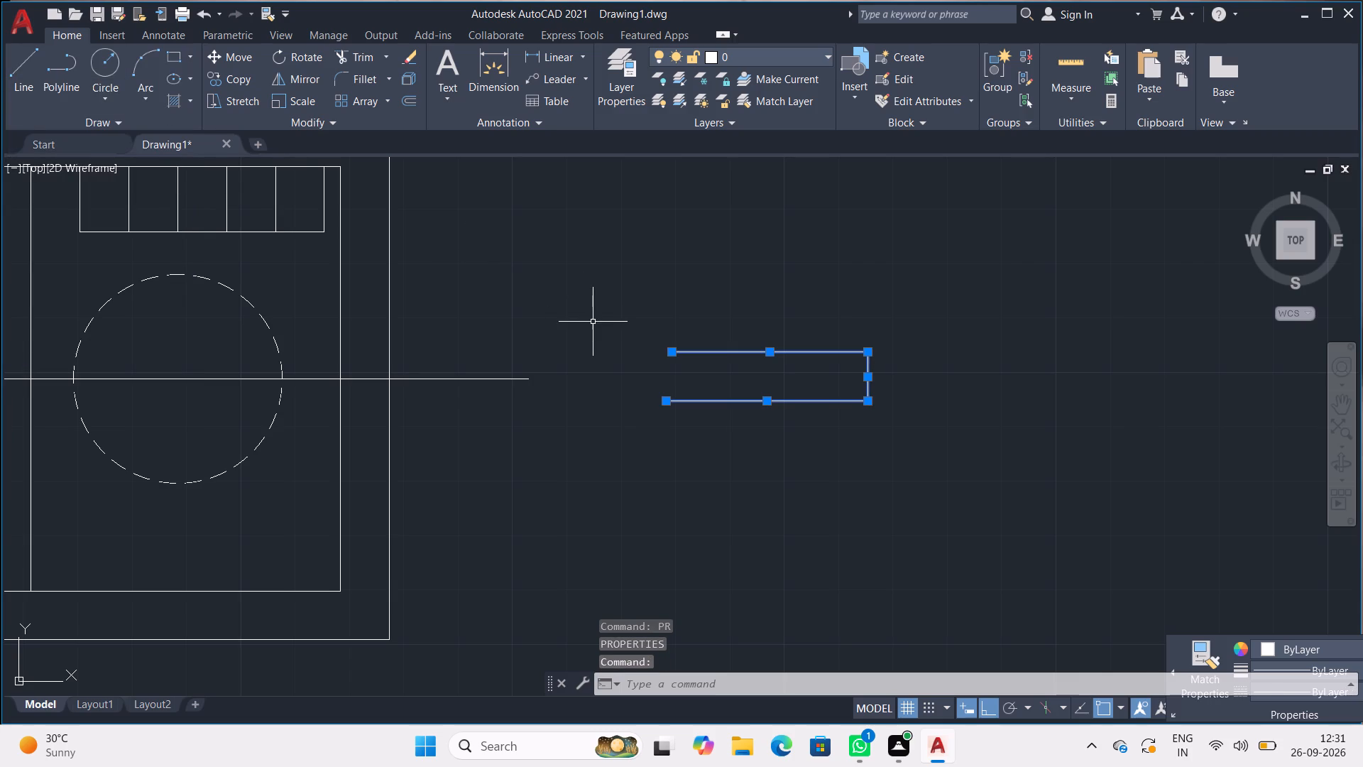
key("Escape")
key("Escape")
key("Escape")
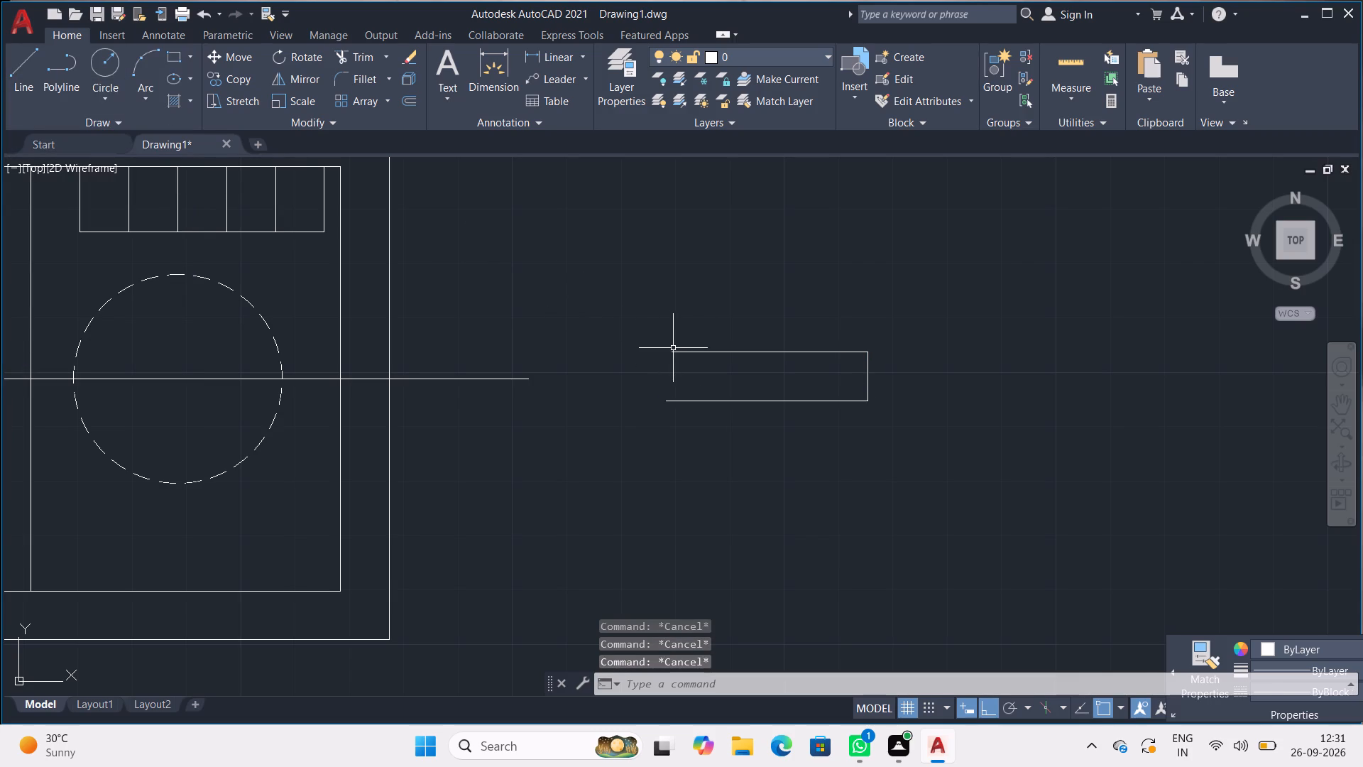
Draw a vertical line from the upper line's left end perpendicular to the lower line, closing the rectangle.
key("l")
key("Return")
left_click(674, 352)
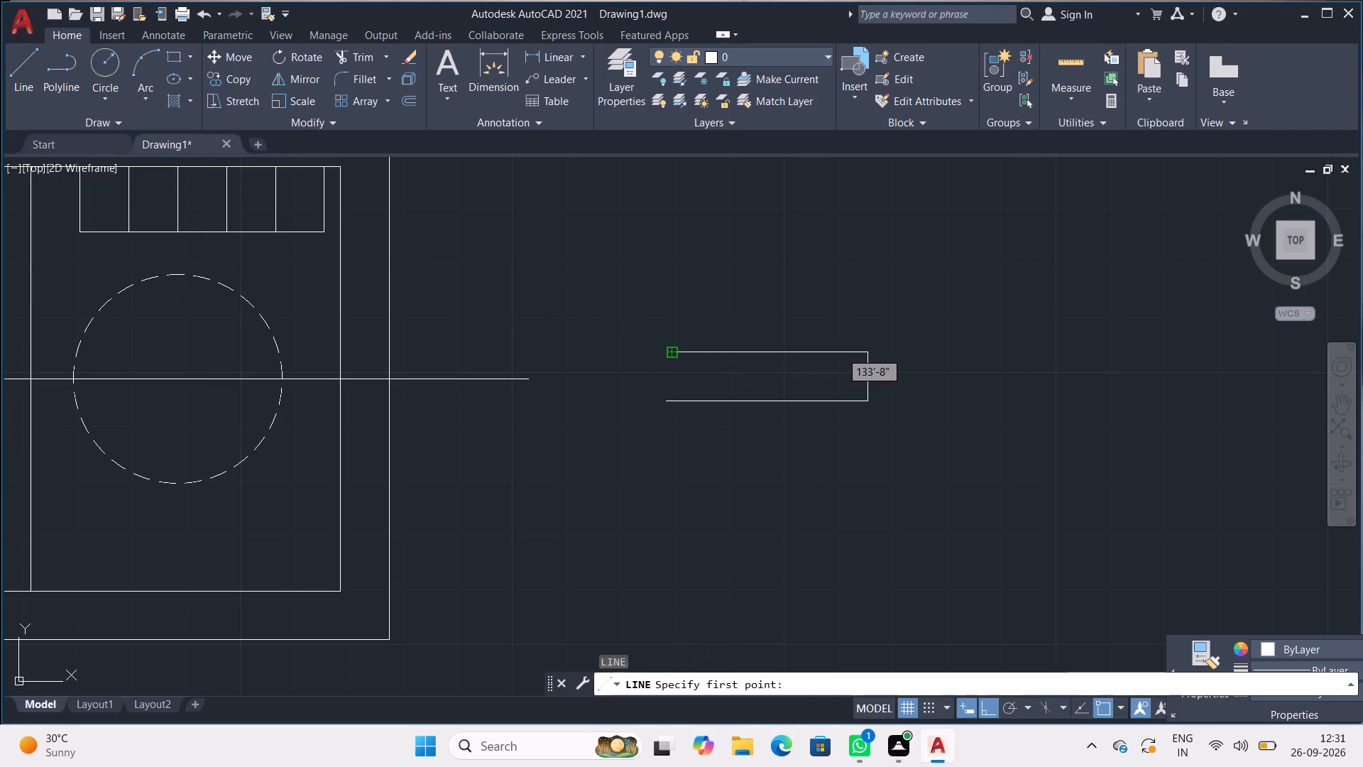
left_click(676, 403)
key("space")
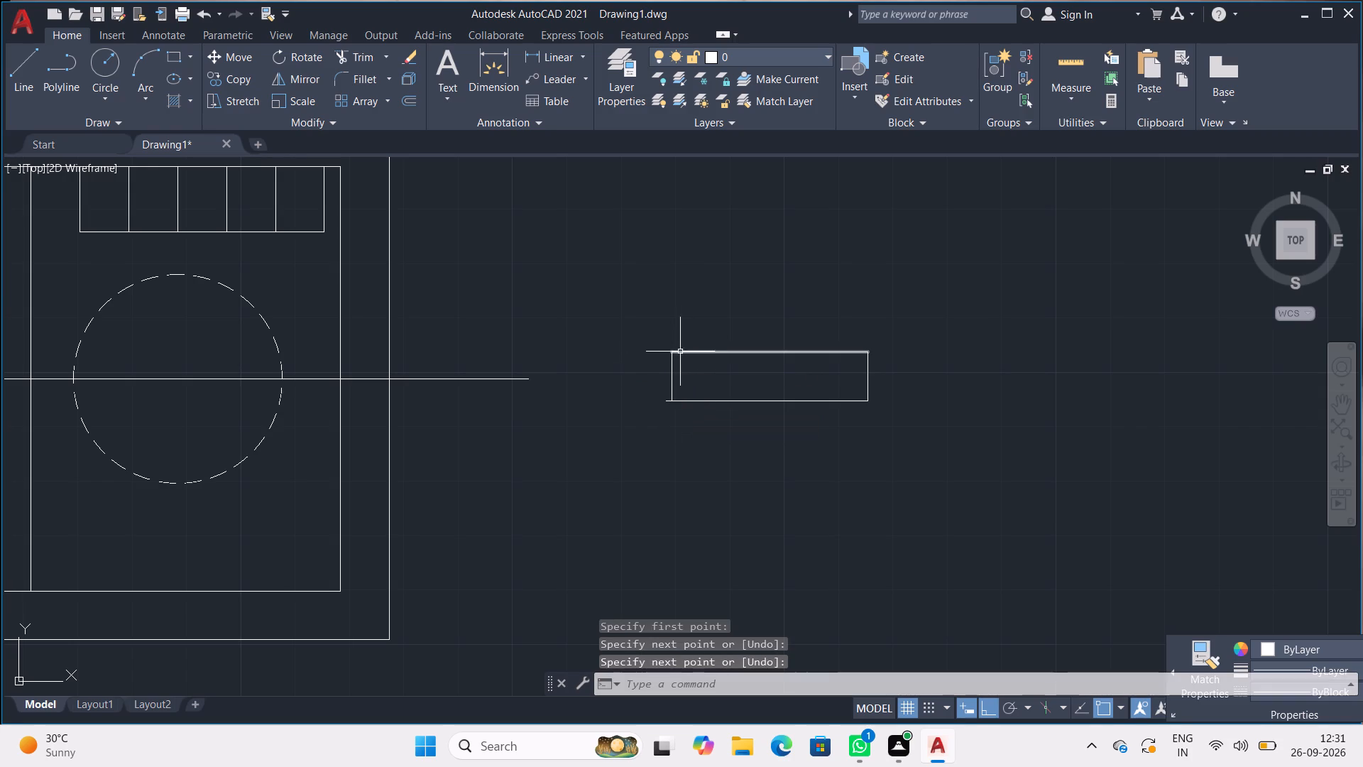
Trim the short piece of the lower line that projects beyond the rectangle's left edge.
scroll(660, 384, "up", 3)
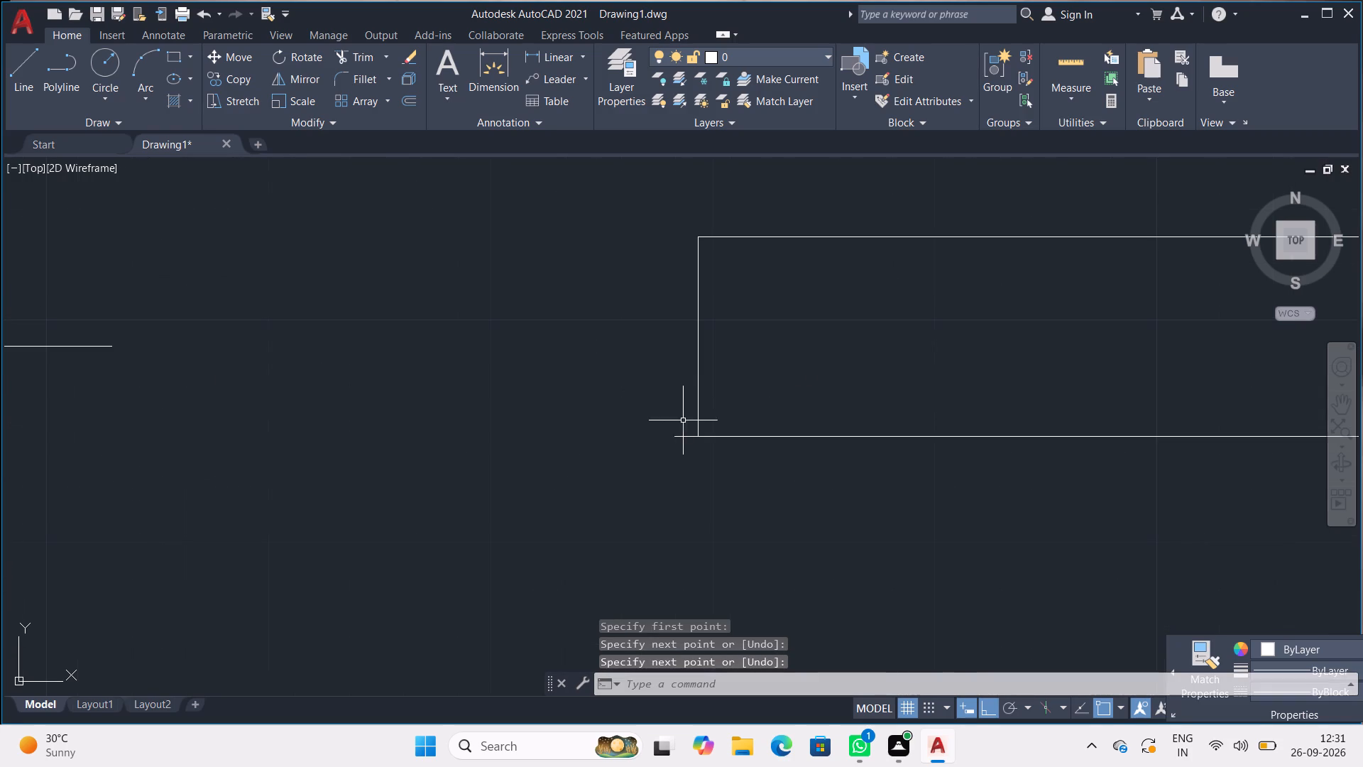
type("TR")
key("Return")
left_click_drag(688, 423, 689, 445)
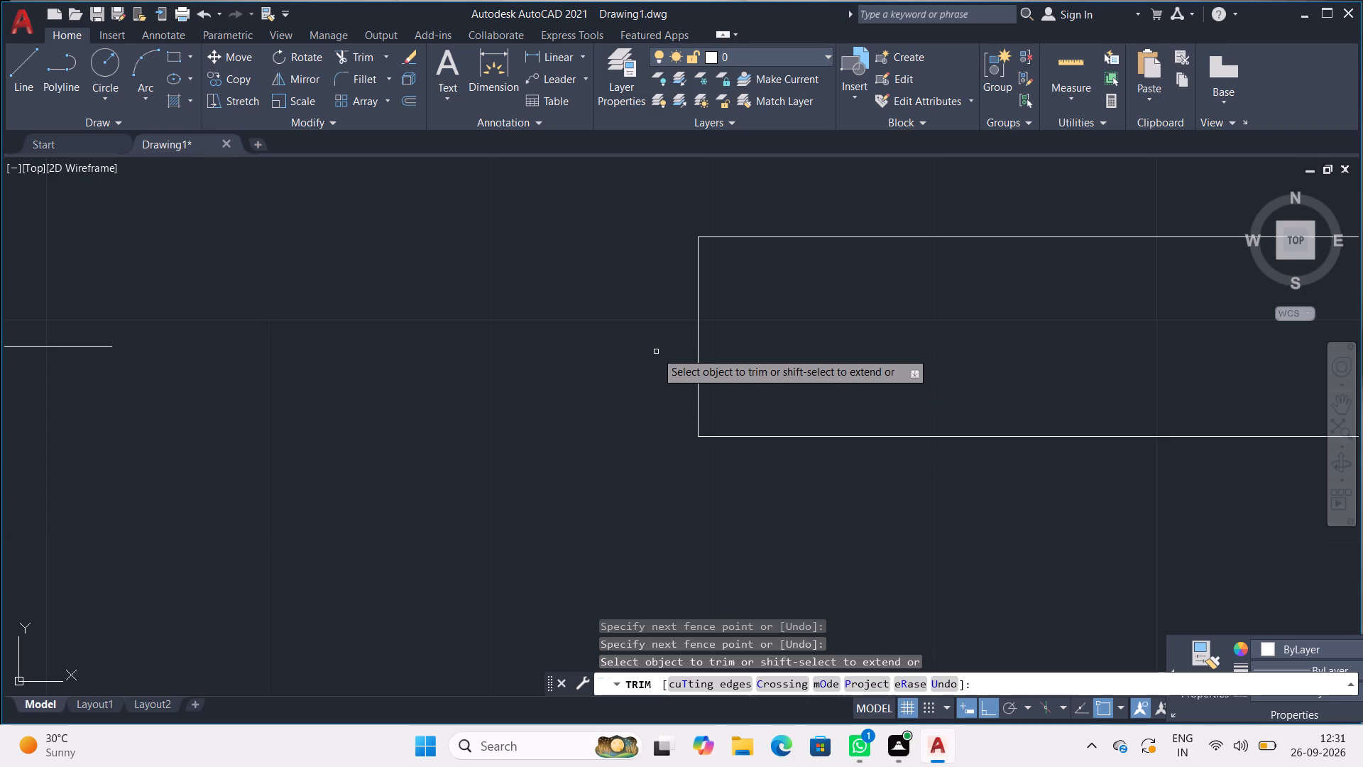
key("Escape")
key("Escape")
key("Escape")
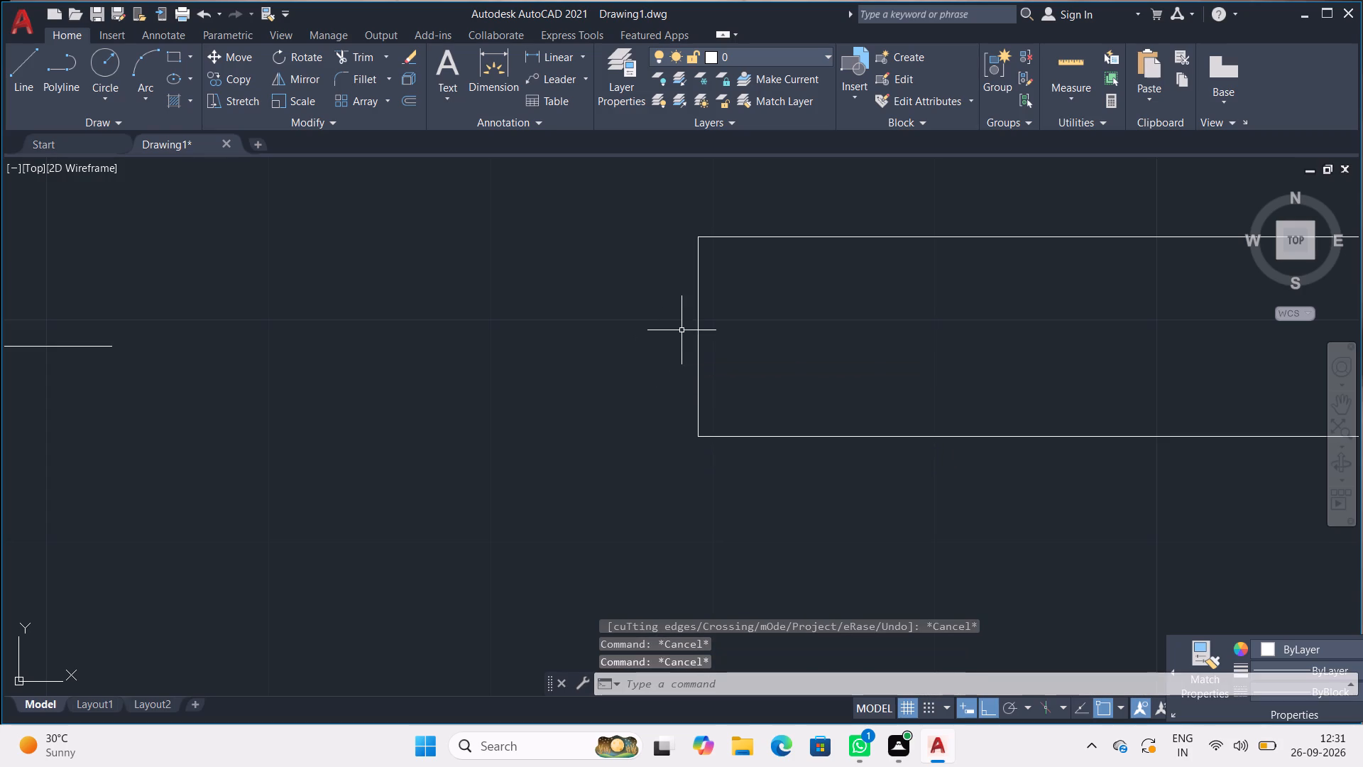
Draw a circle of 4 1/2" radius centred on the midpoint of the rectangle's left edge.
key("c")
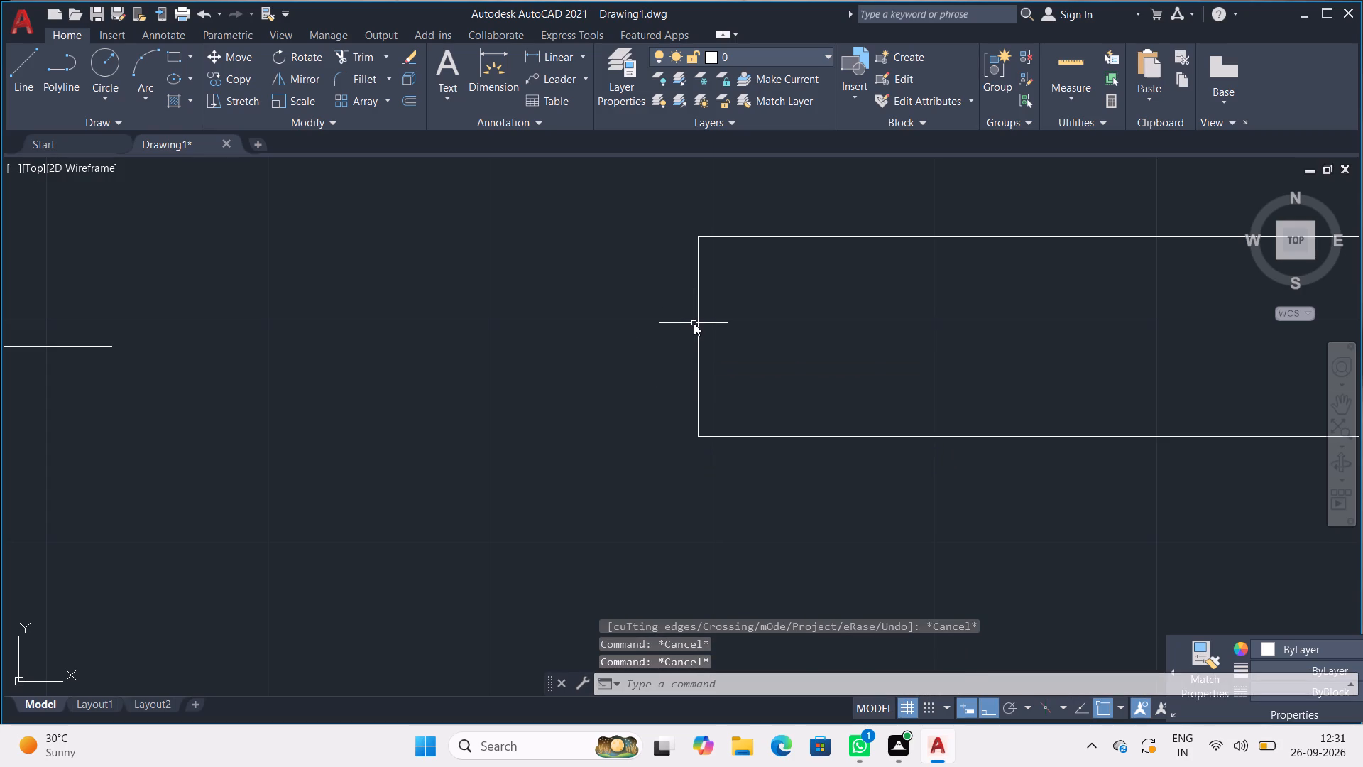
key("Return")
left_click(694, 341)
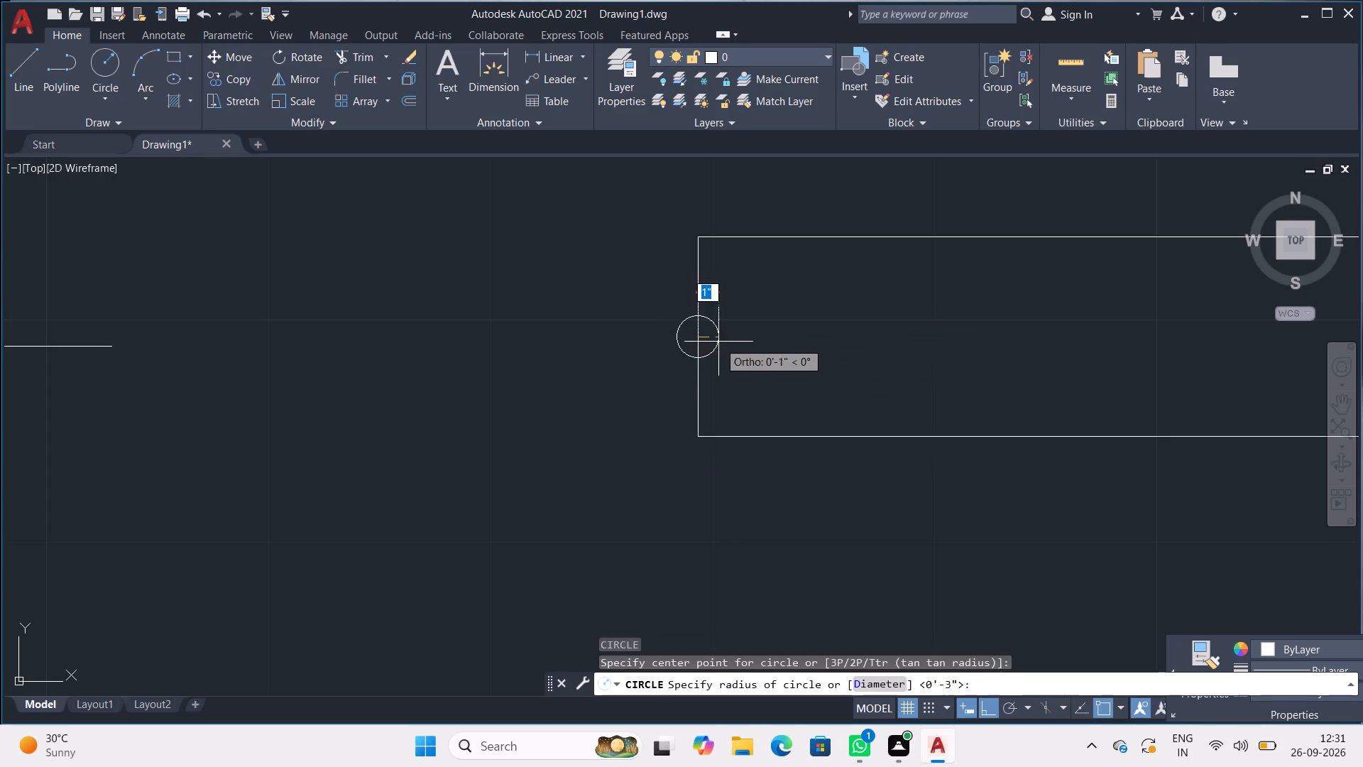
left_click(797, 399)
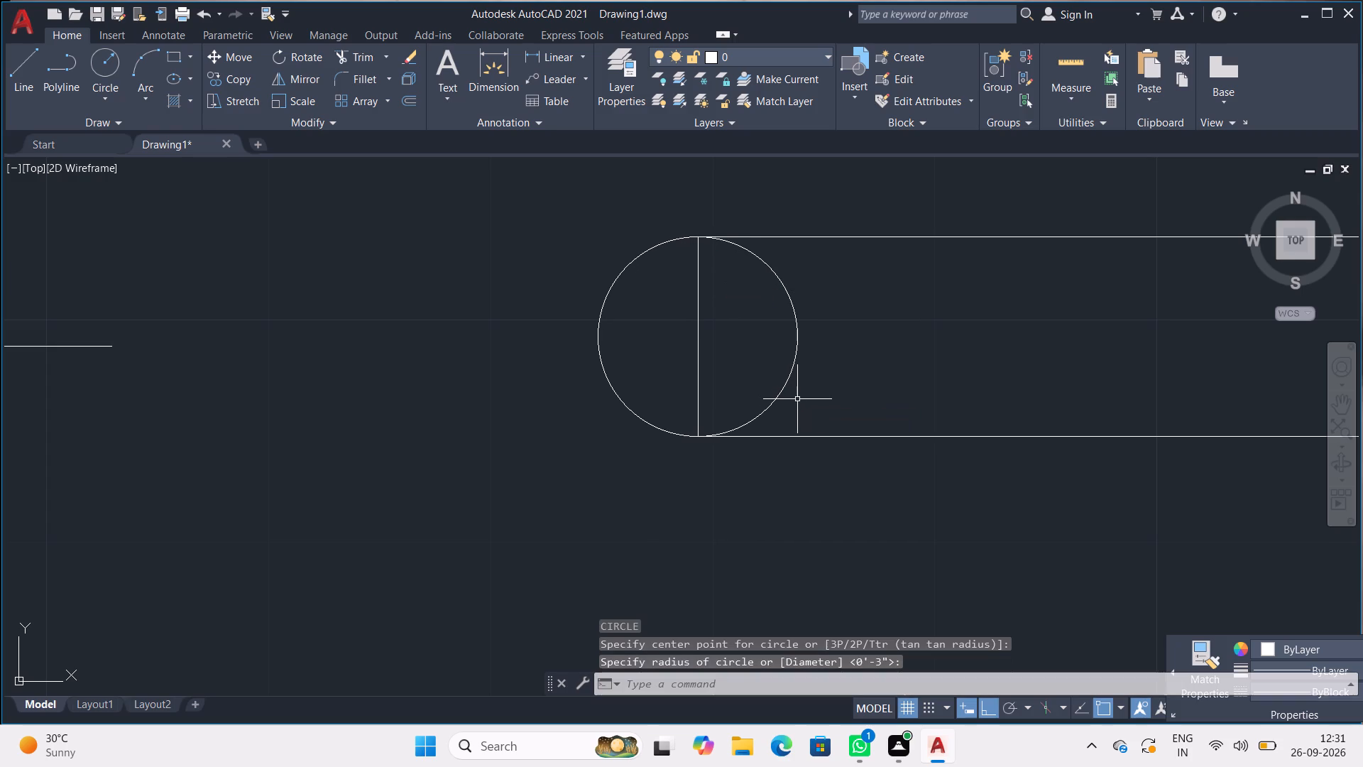
Delete the vertical line running through the centre of the 4 1/2" radius circle.
left_click(698, 342)
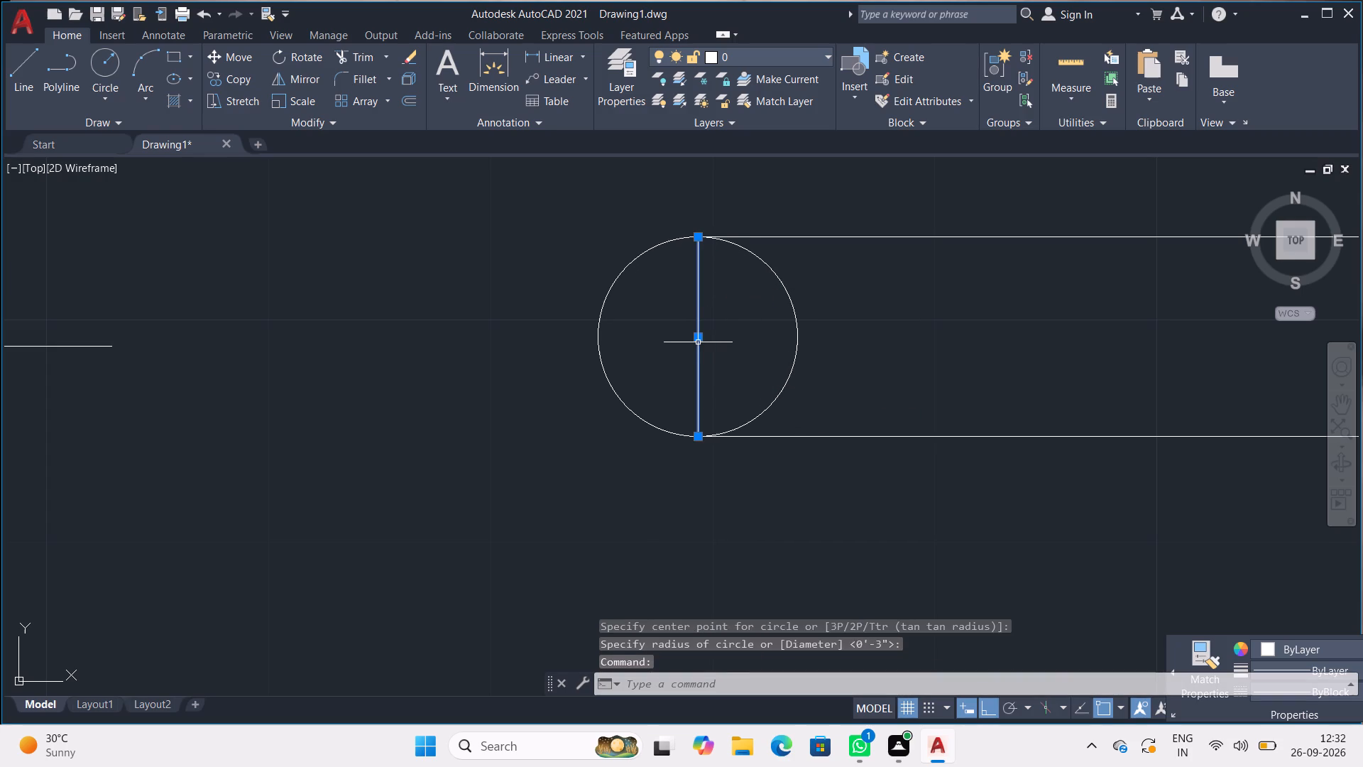
key("Delete")
scroll(702, 323, "down", 2)
middle_click_drag(762, 319, 703, 397)
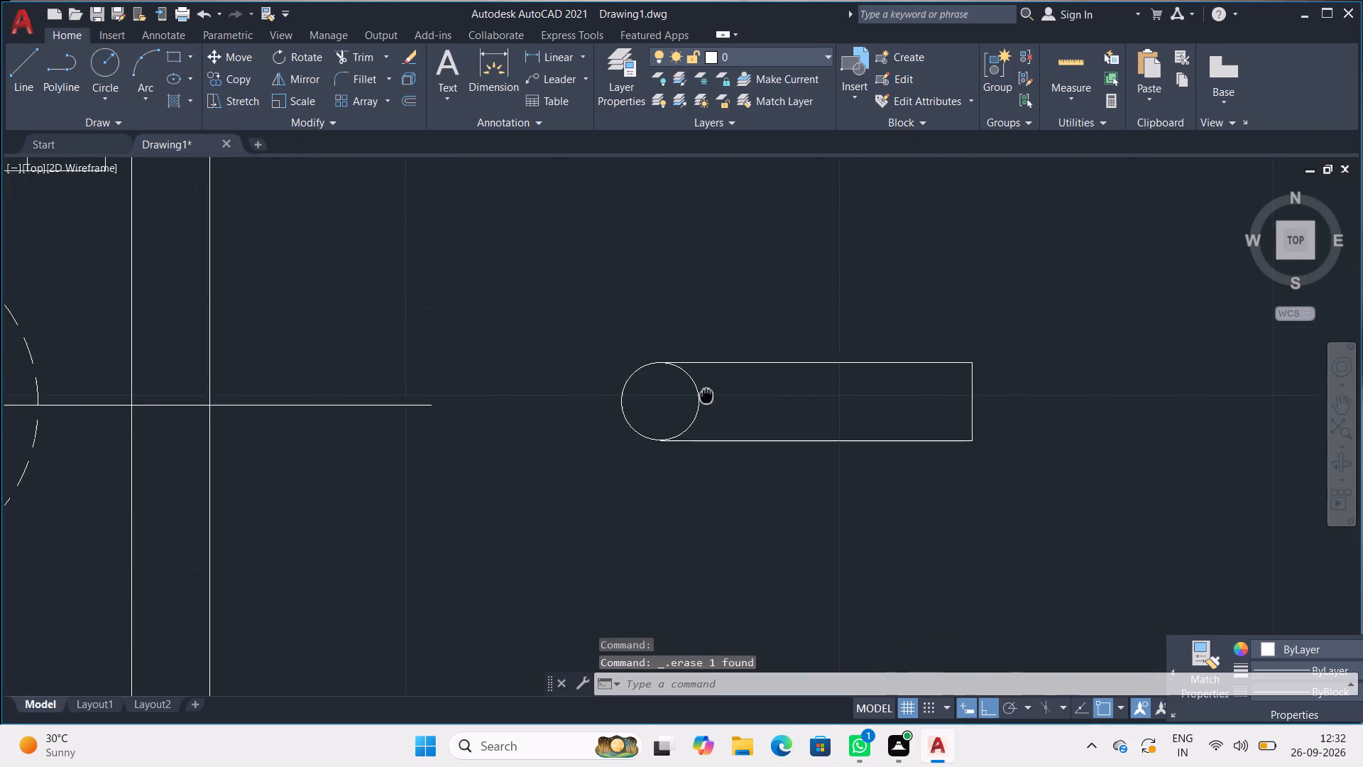
Draw two vertical lines 1" apart across the pipe's full 9" width, the first touching the circle's right side.
middle_click_drag(703, 397, 670, 402)
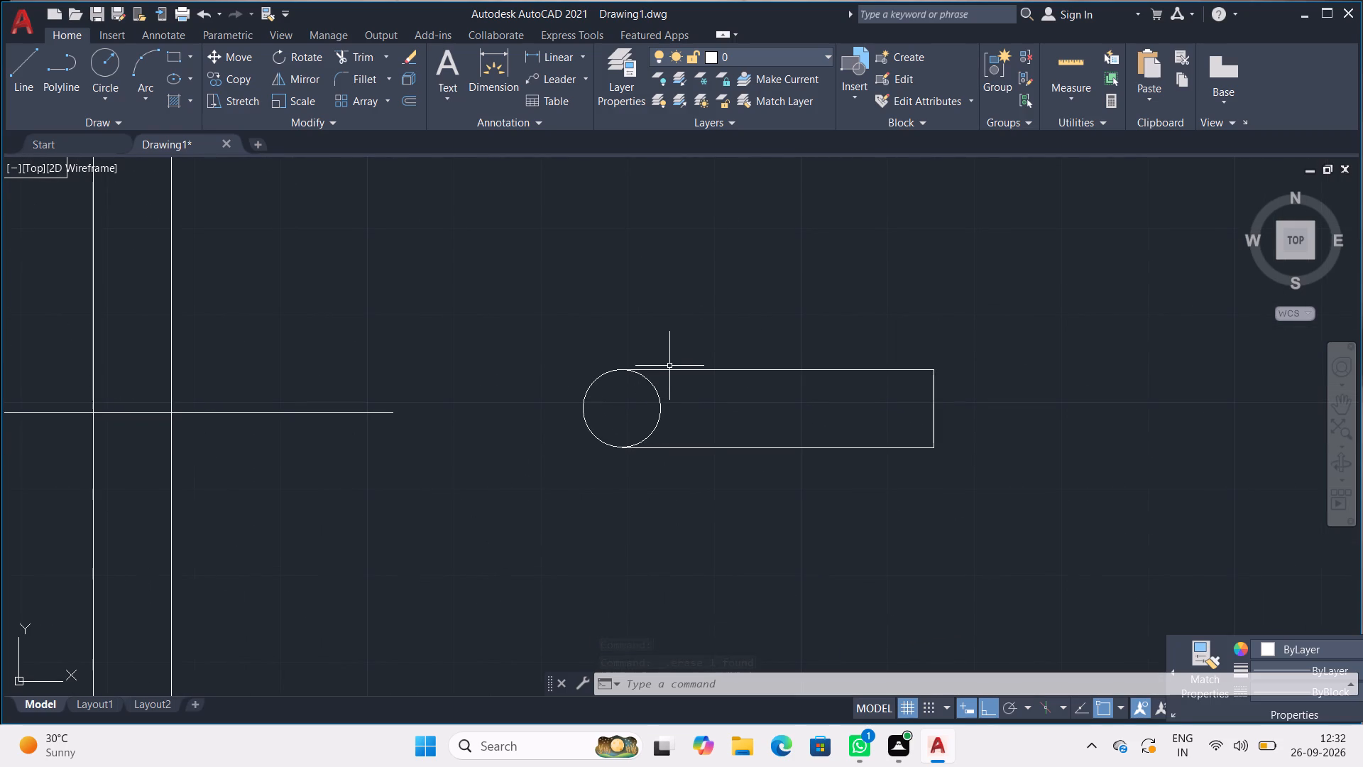
key("l")
key("Return")
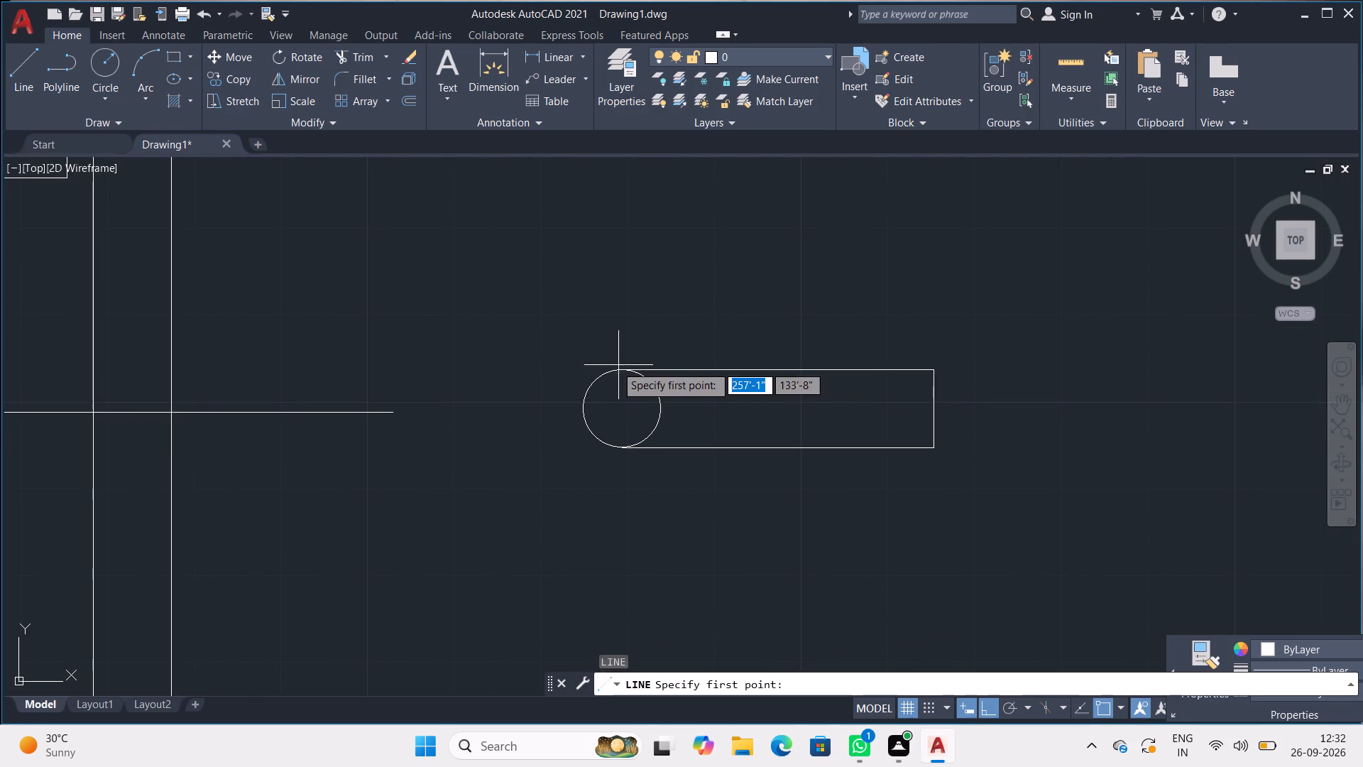
scroll(659, 433, "up", 3)
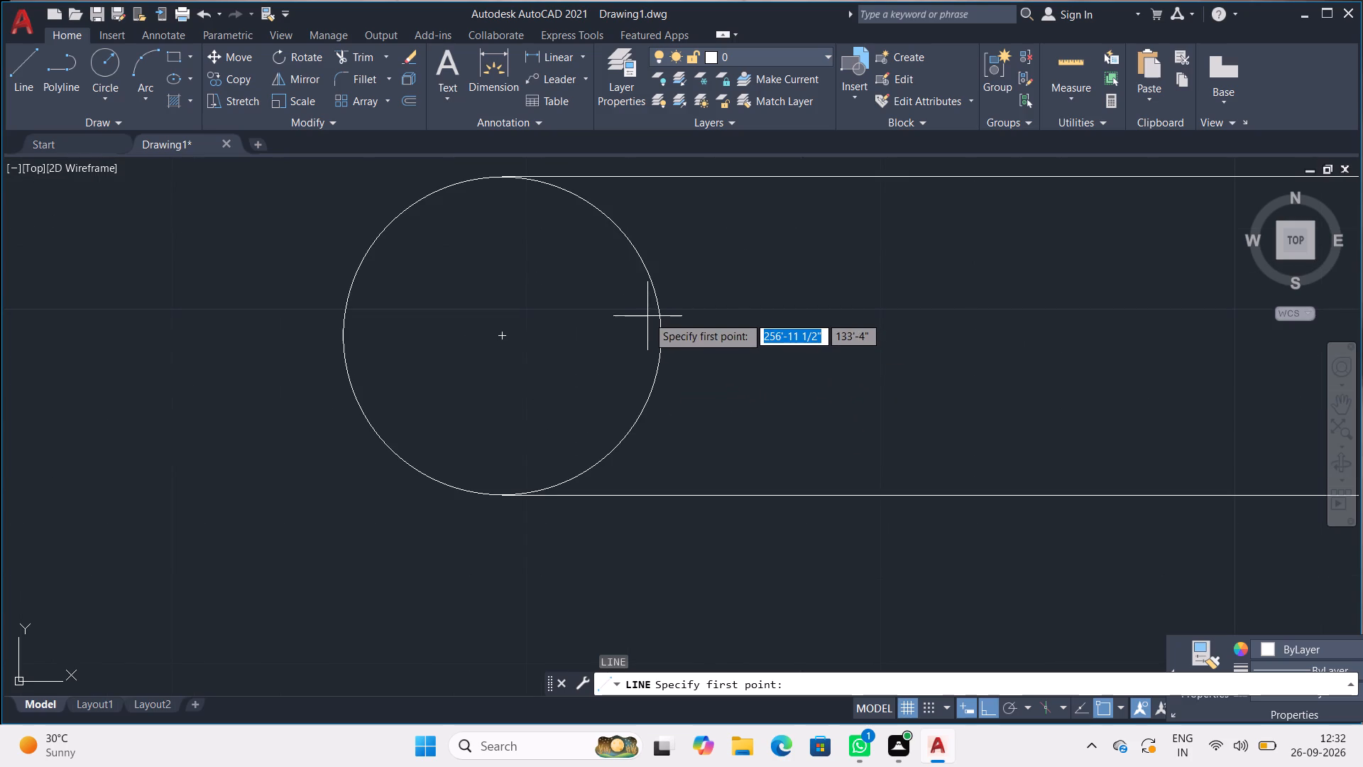
left_click(663, 334)
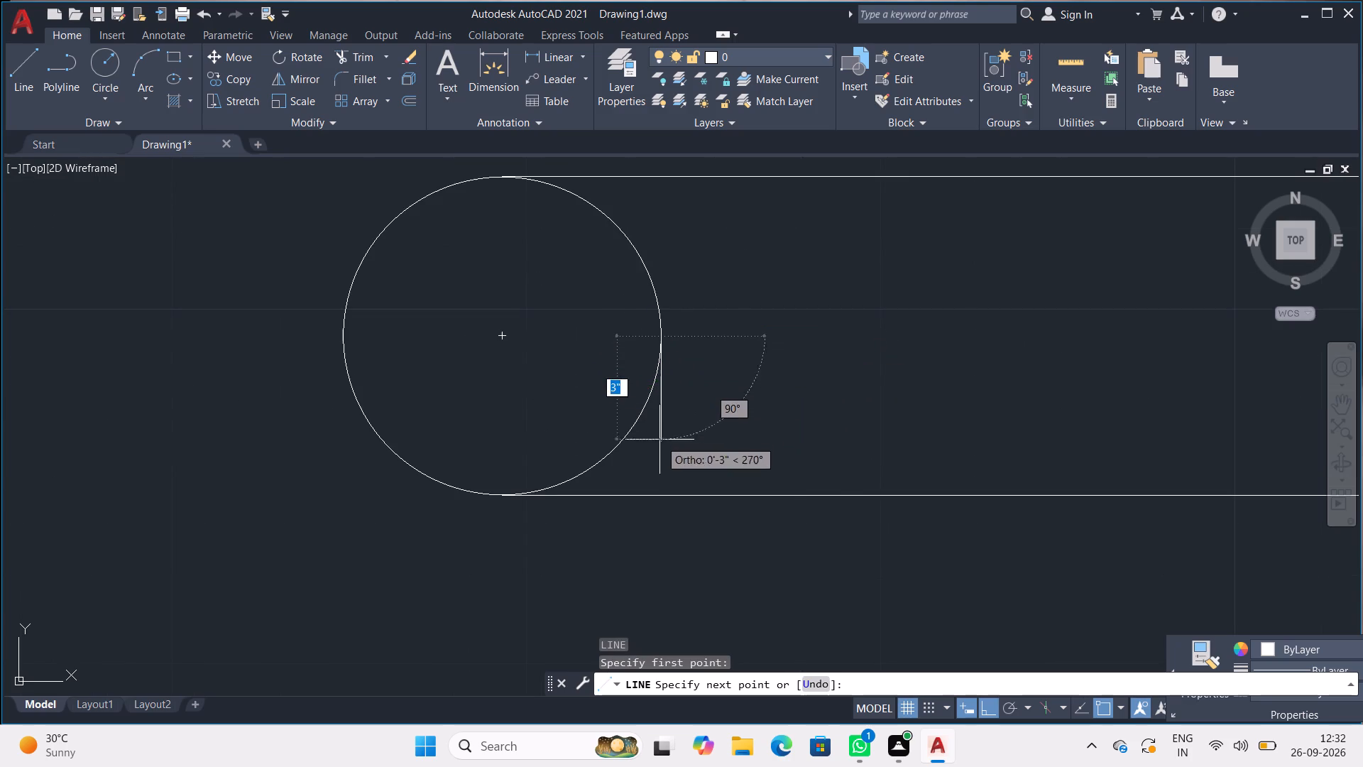
left_click(663, 499)
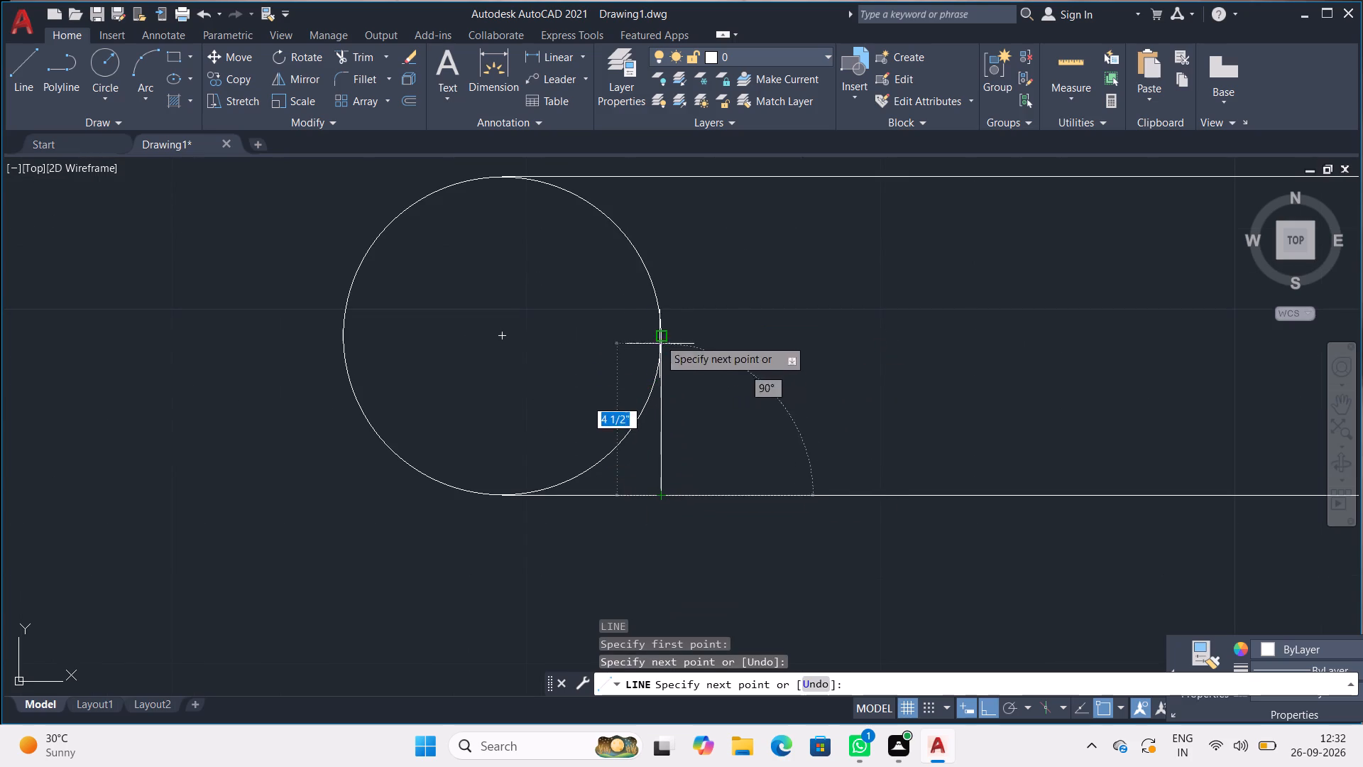
left_click(657, 176)
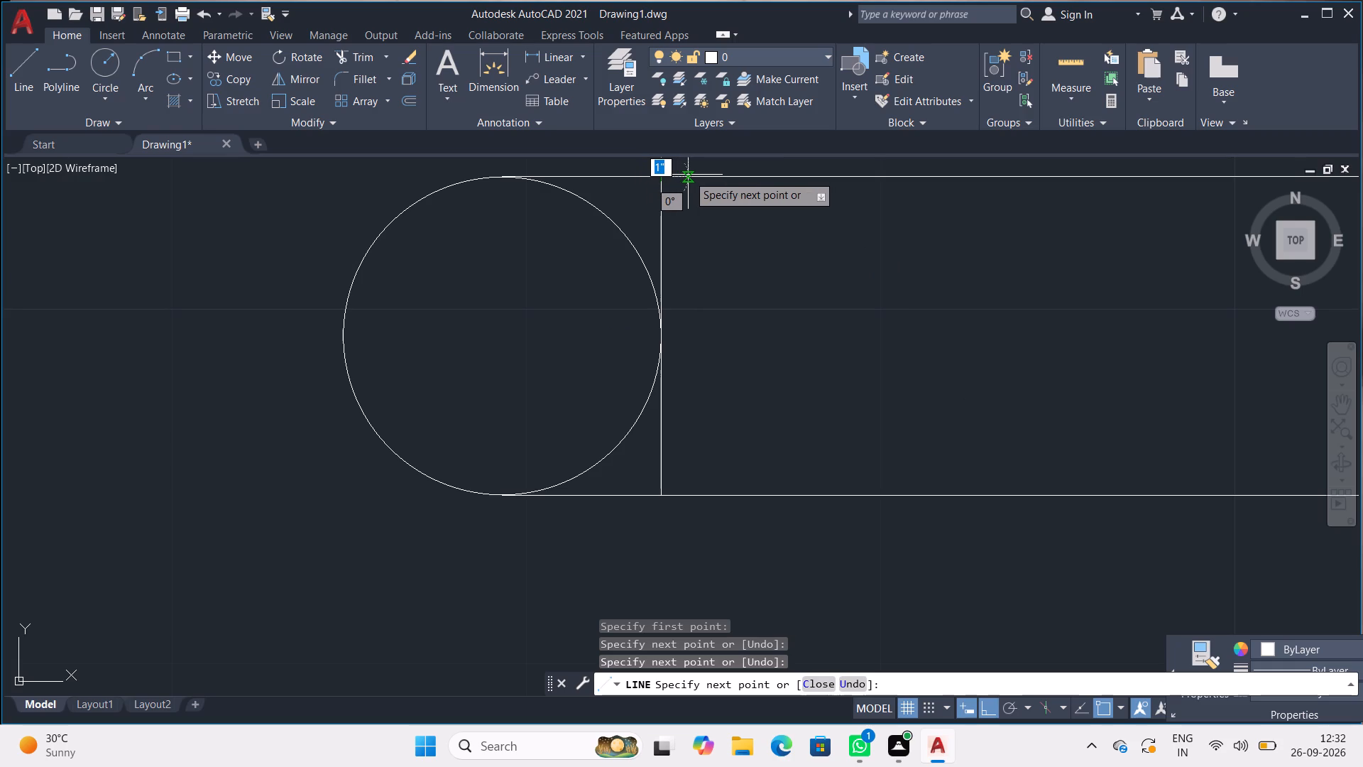
type("1\"")
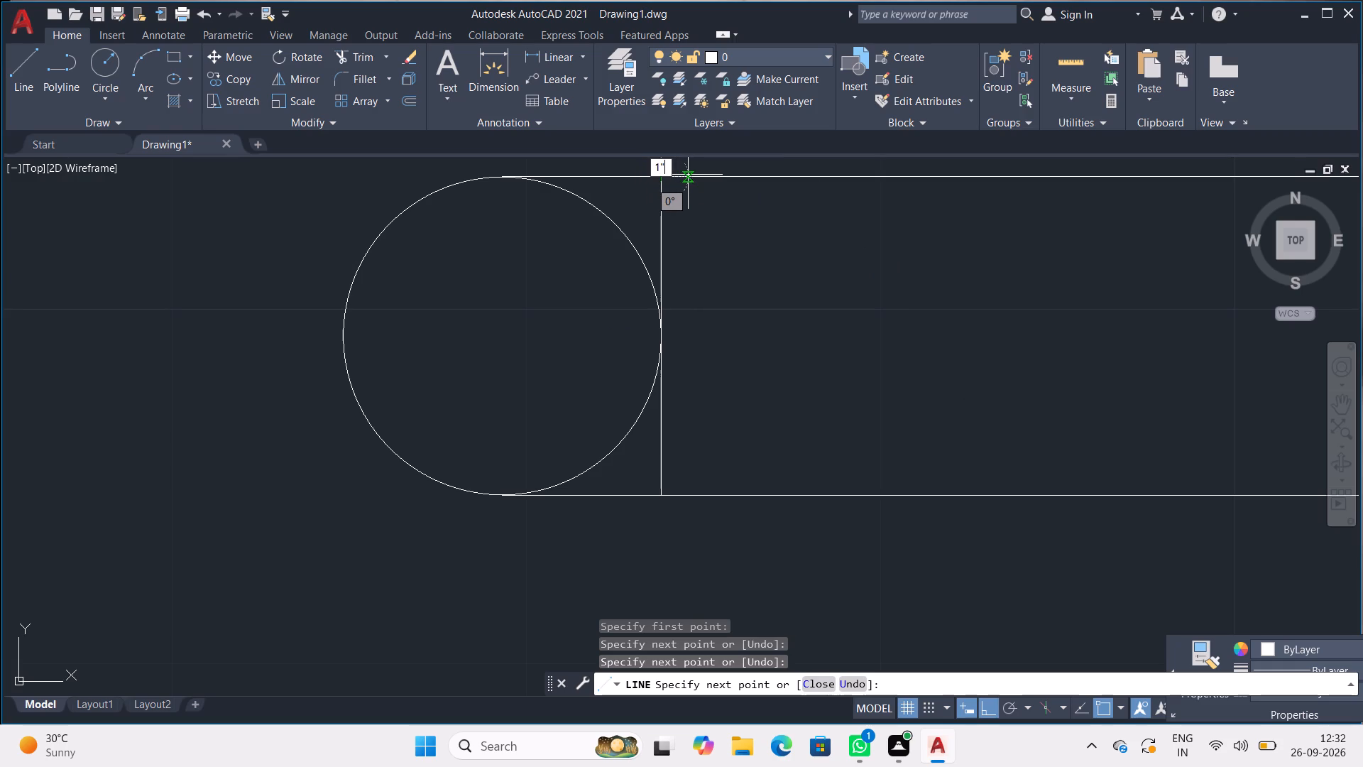
key("Return")
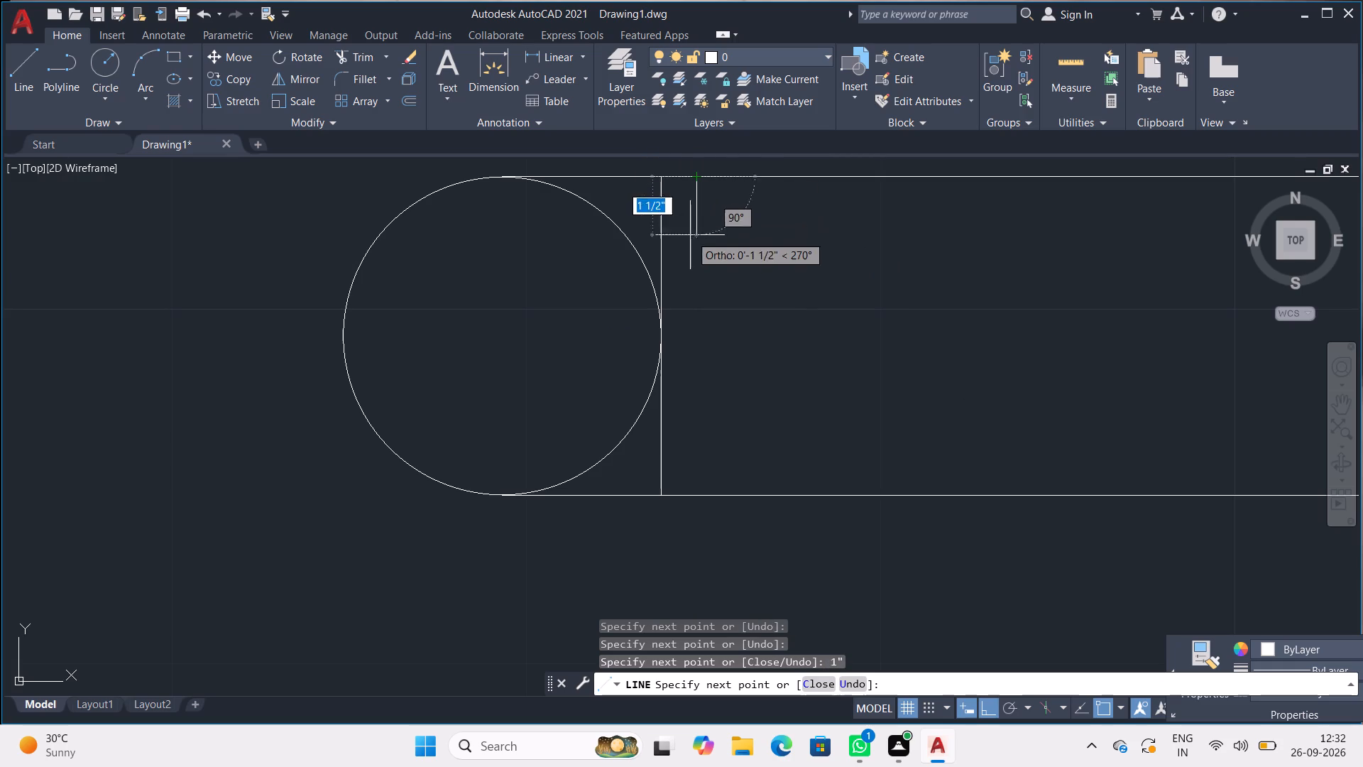
left_click(688, 496)
scroll(691, 470, "down", 2)
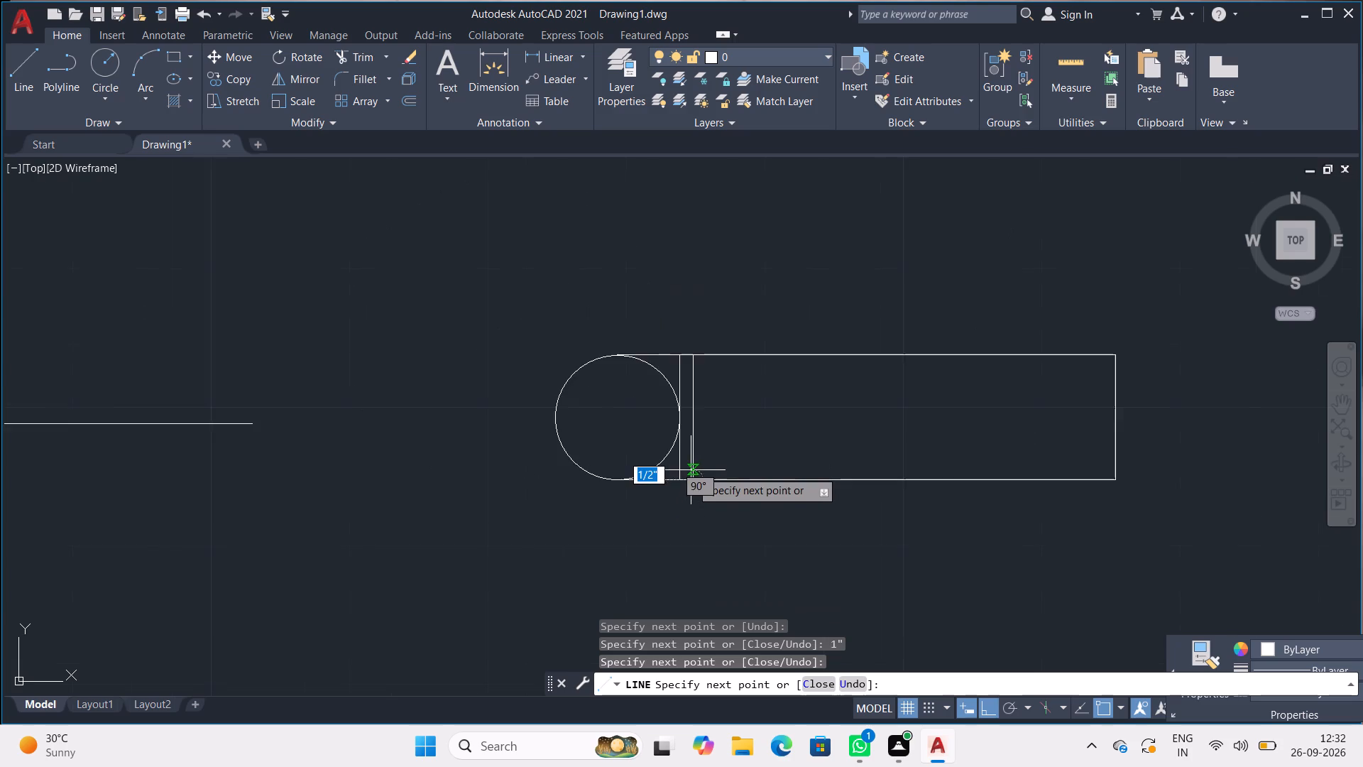
scroll(691, 470, "down", 1)
key("Escape")
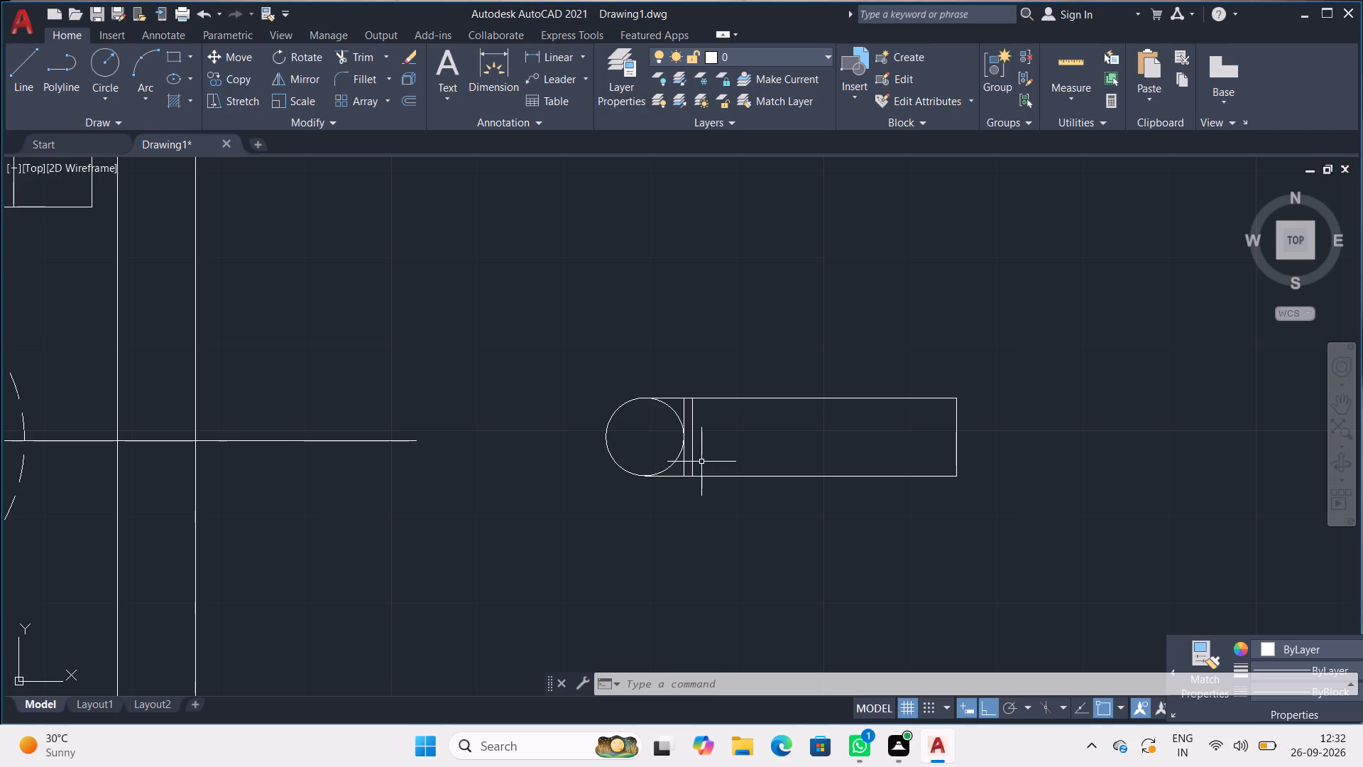
Copy the whole pipe detail and paste it on the tank's horizontal centre line, crossing the partition between the two dashed circles.
scroll(718, 462, "down", 2)
scroll(836, 435, "down", 2)
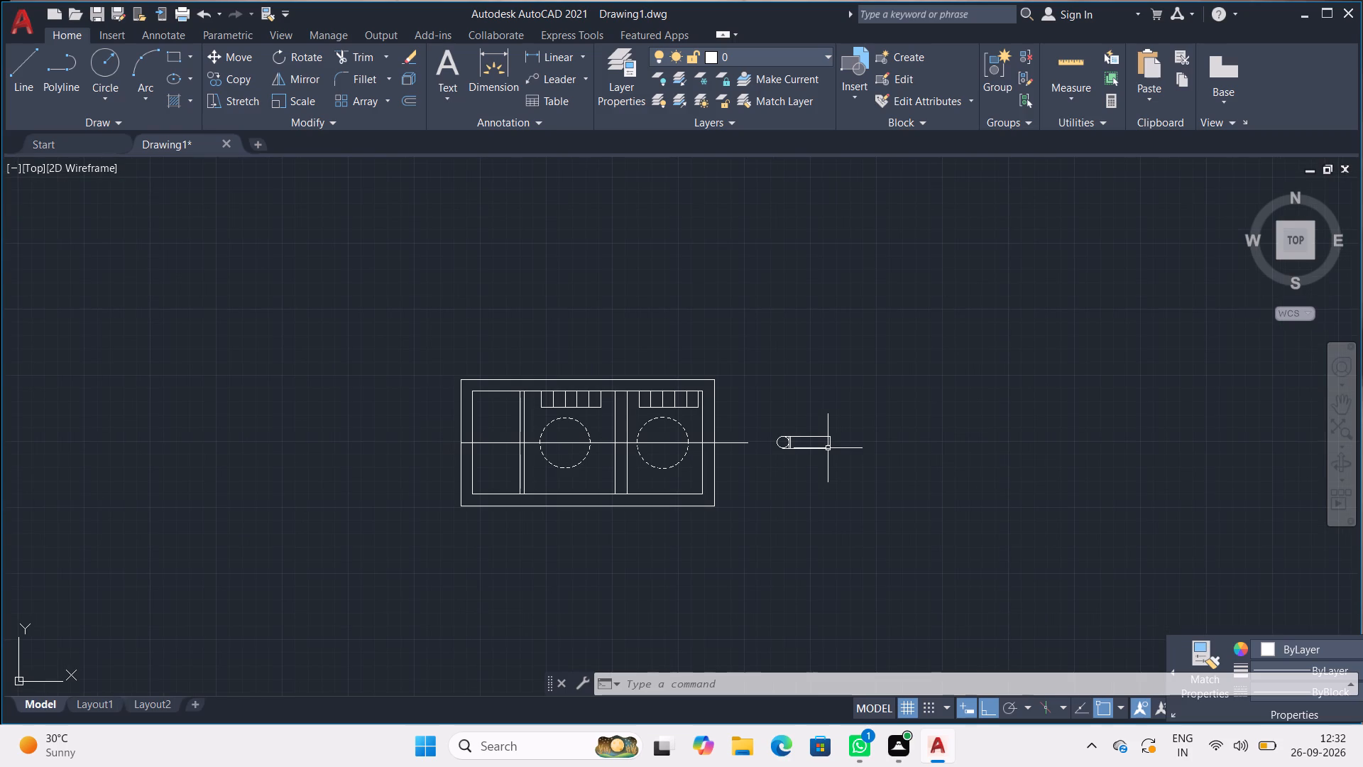
middle_click_drag(828, 448, 802, 420)
scroll(799, 415, "up", 2)
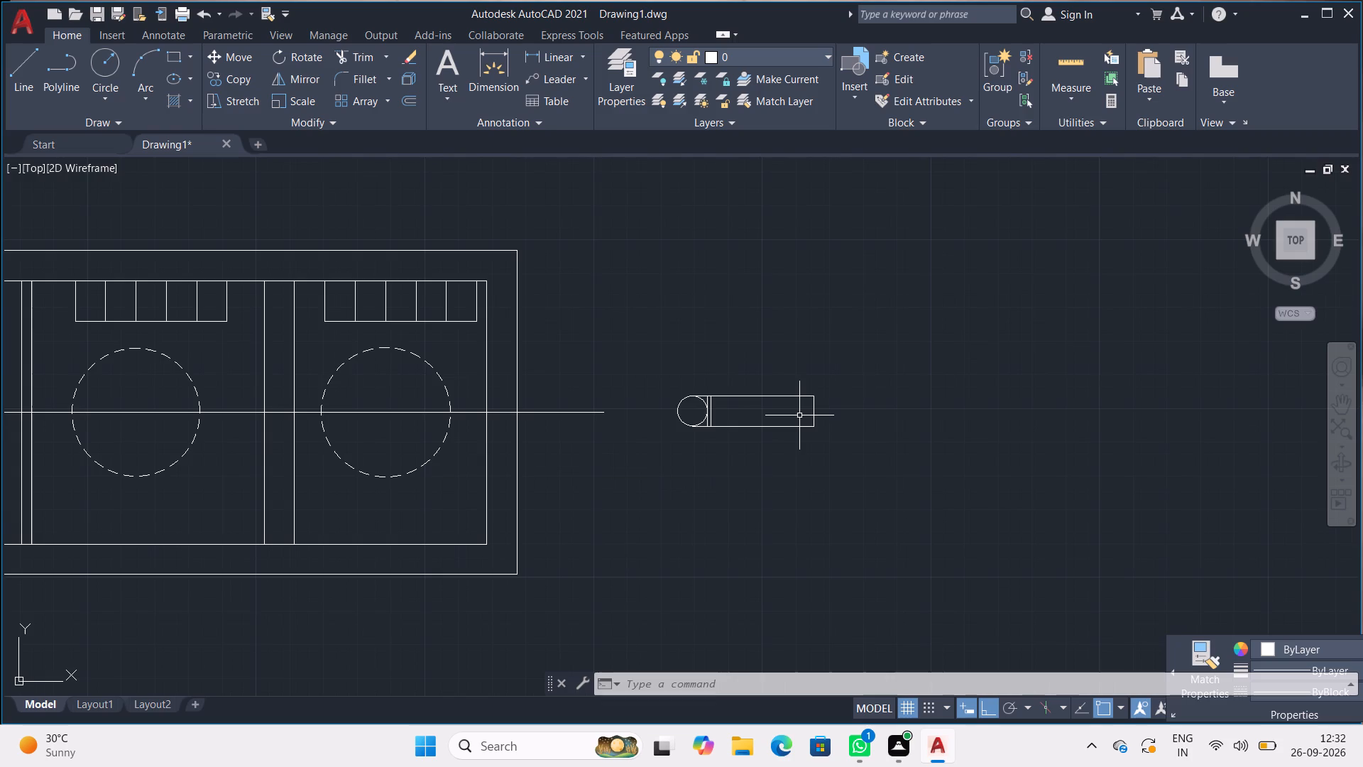
scroll(799, 415, "up", 2)
left_click_drag(873, 356, 875, 351)
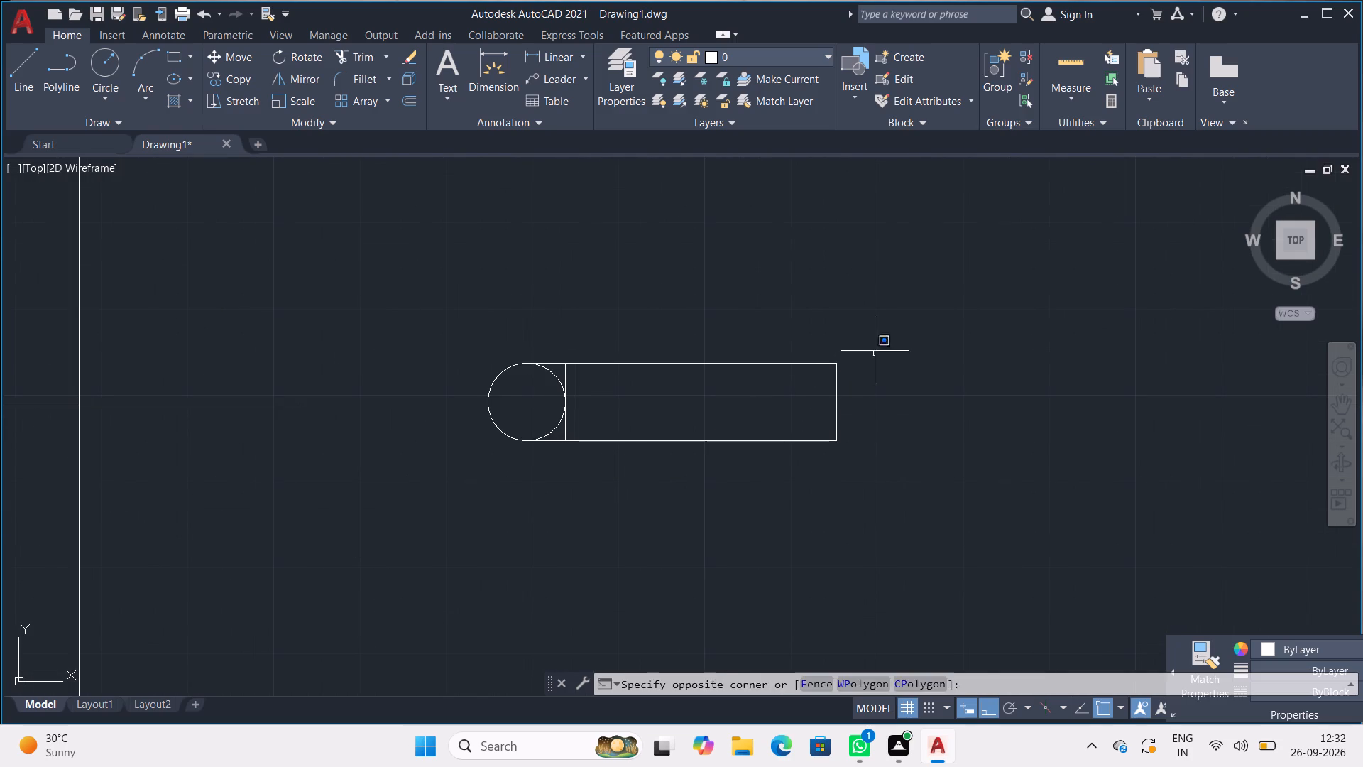
left_click_drag(875, 351, 860, 444)
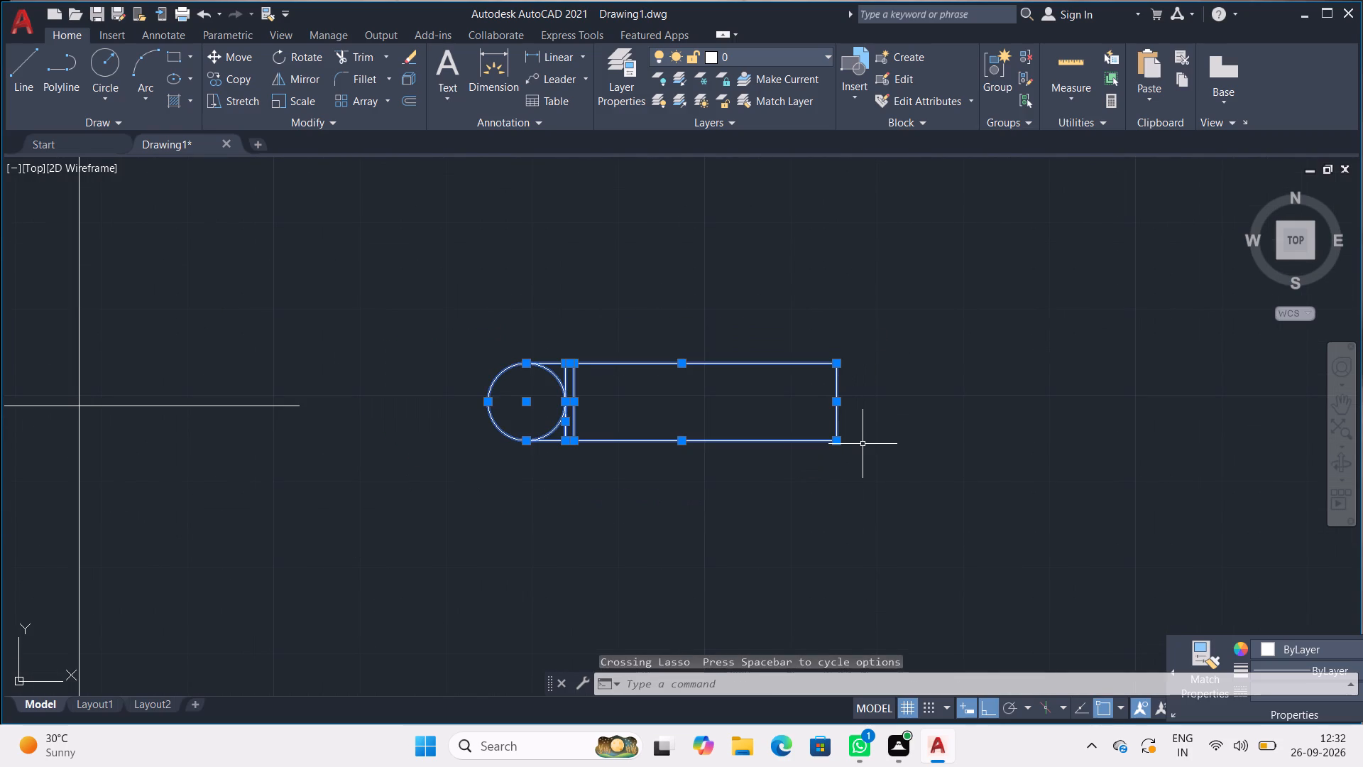
key("ctrl+c")
key("ctrl+v")
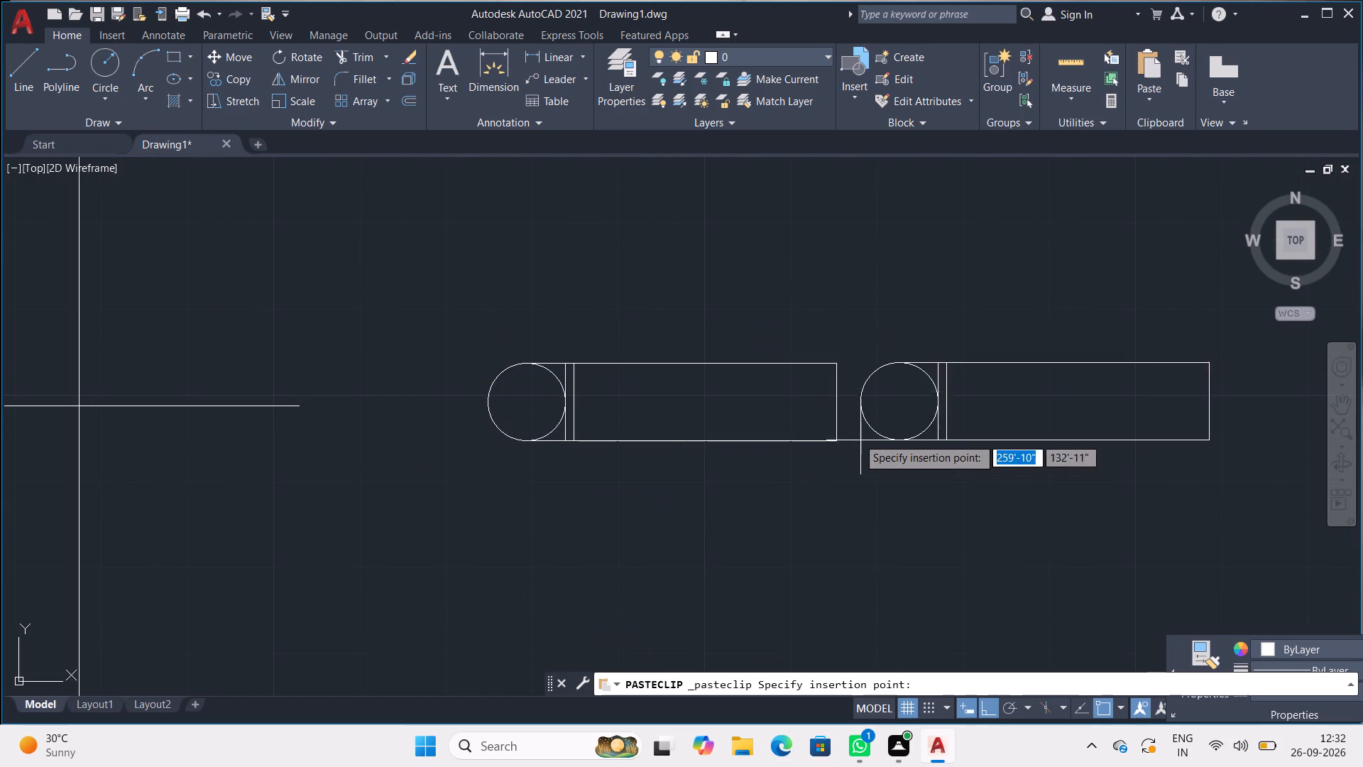
scroll(353, 437, "down", 2)
scroll(238, 452, "down", 1)
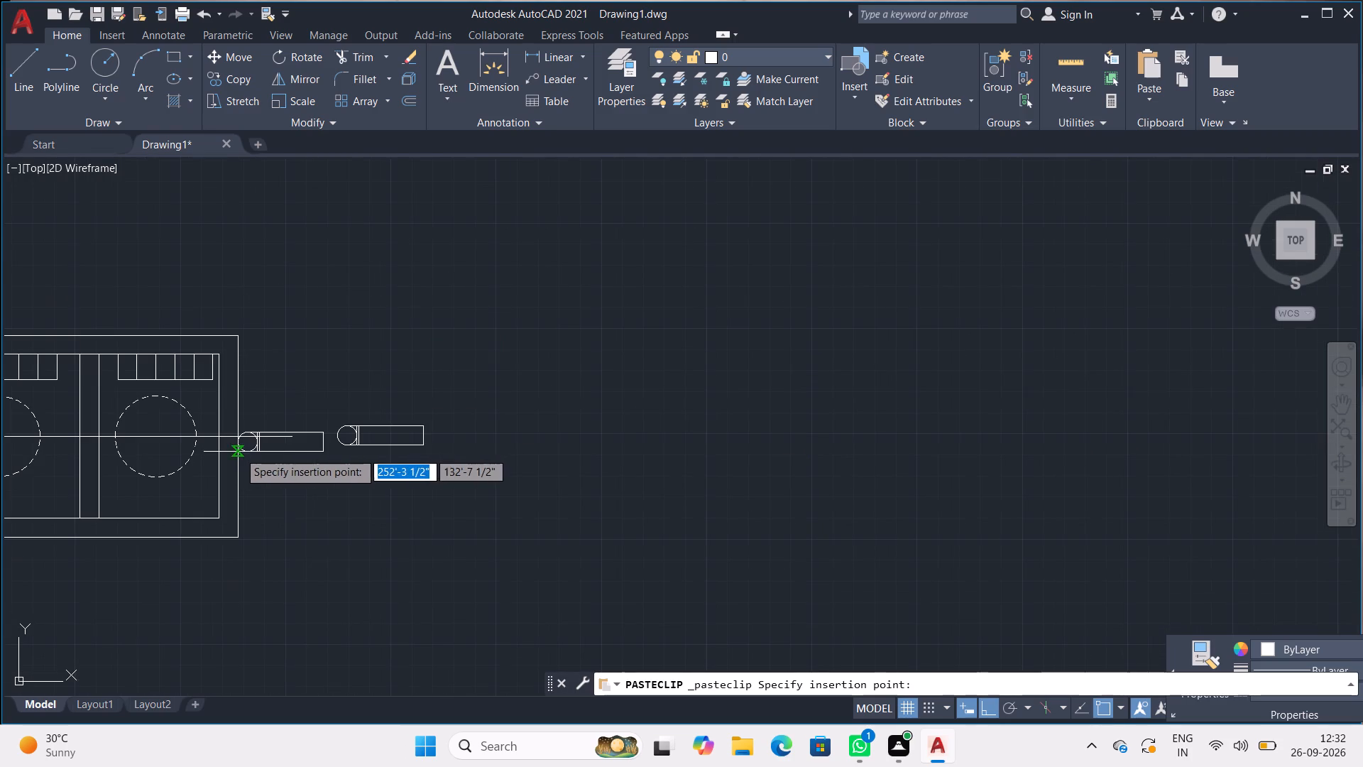
middle_click_drag(240, 452, 622, 440)
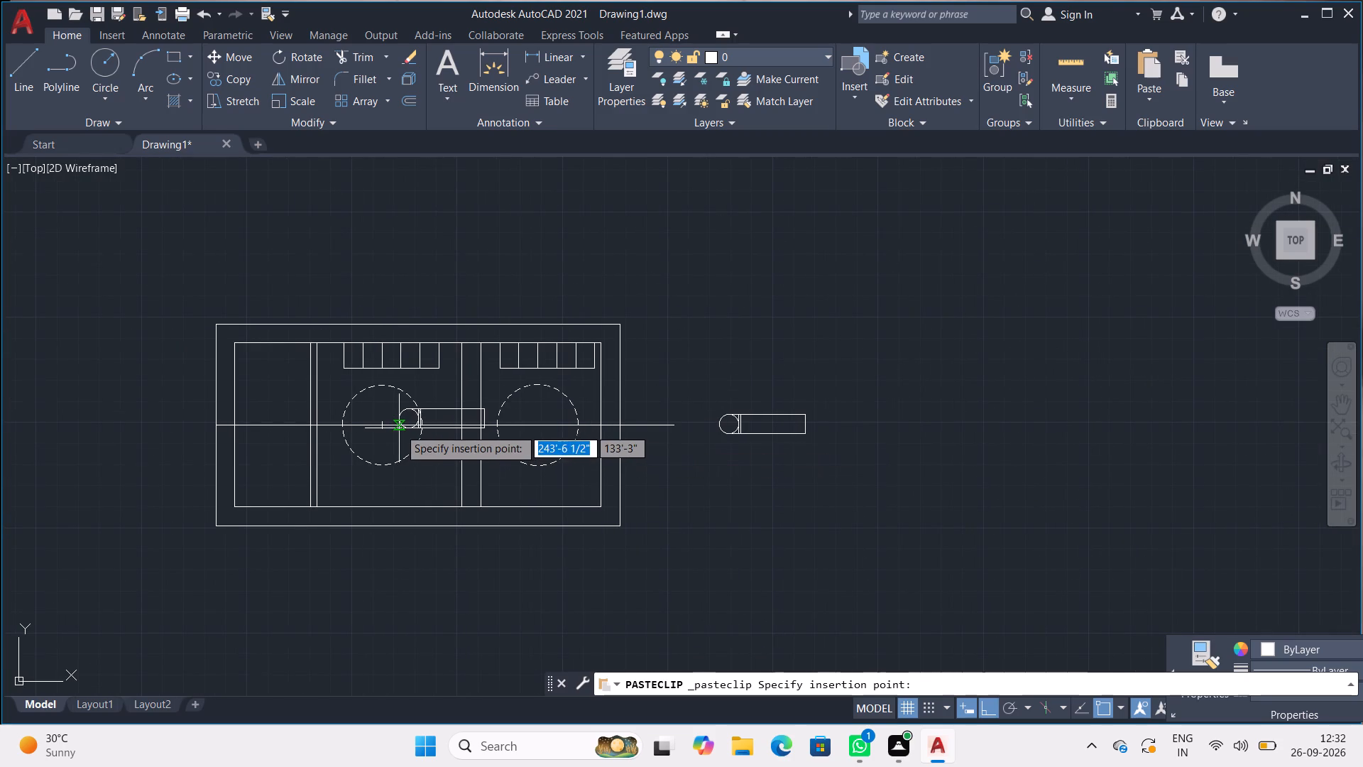
scroll(402, 430, "up", 3)
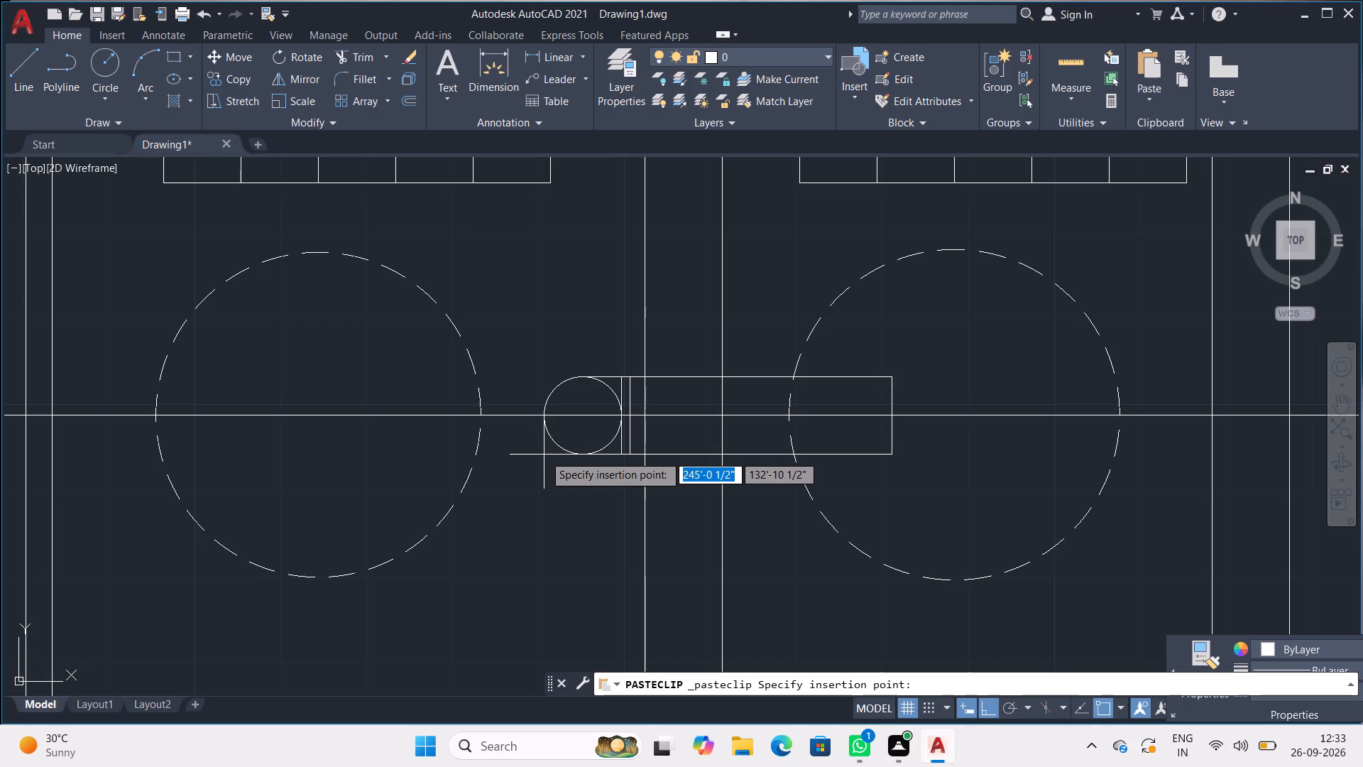
left_click(544, 455)
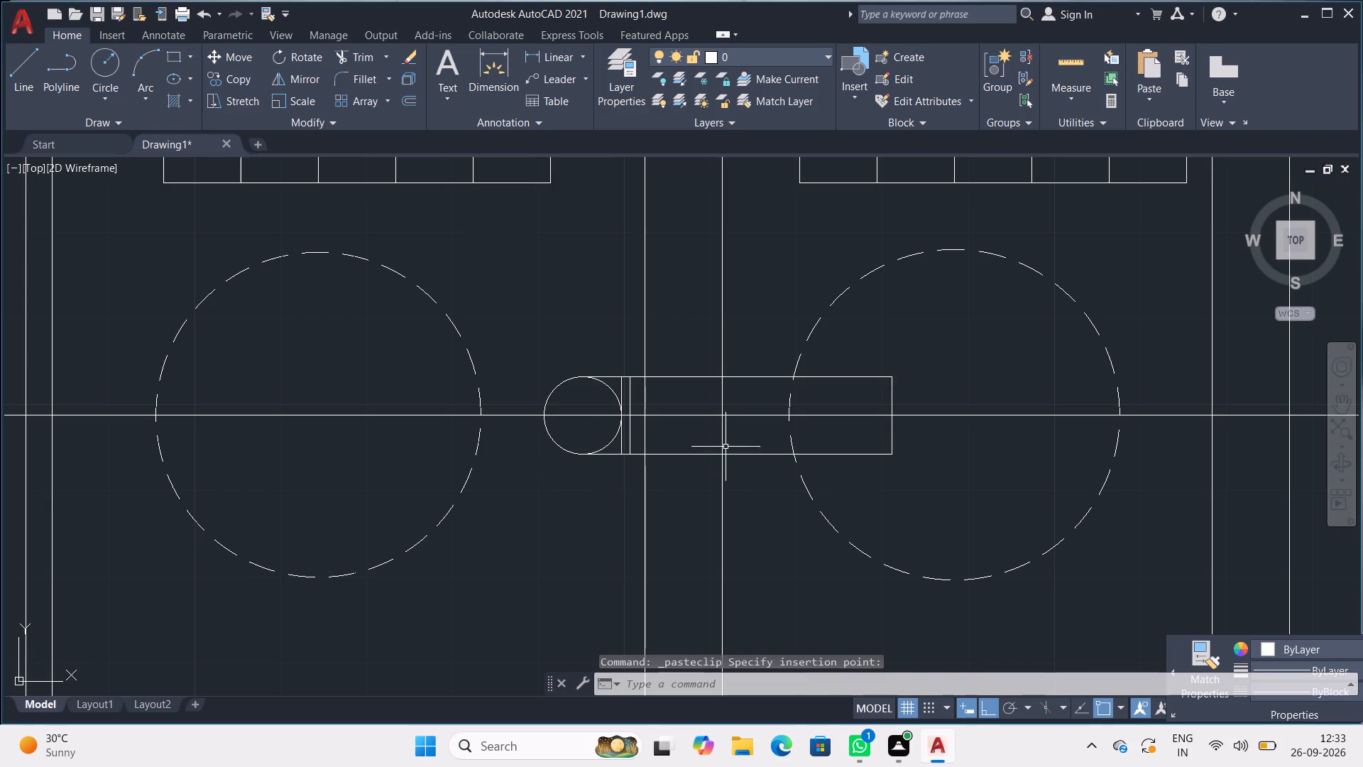
Draw a 9" vertical line across the pasted pipe, just inside the left edge of the right dashed circle.
key("l")
key("Return")
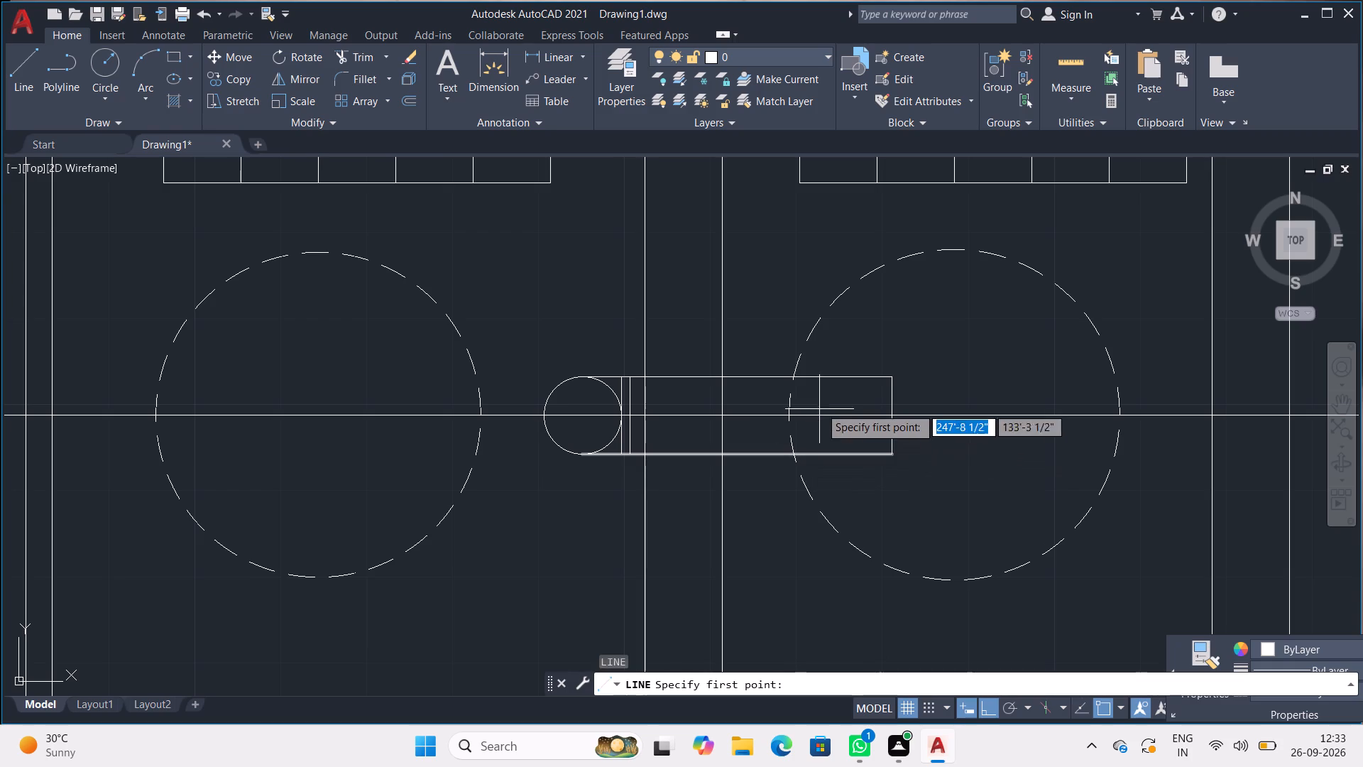
left_click(816, 376)
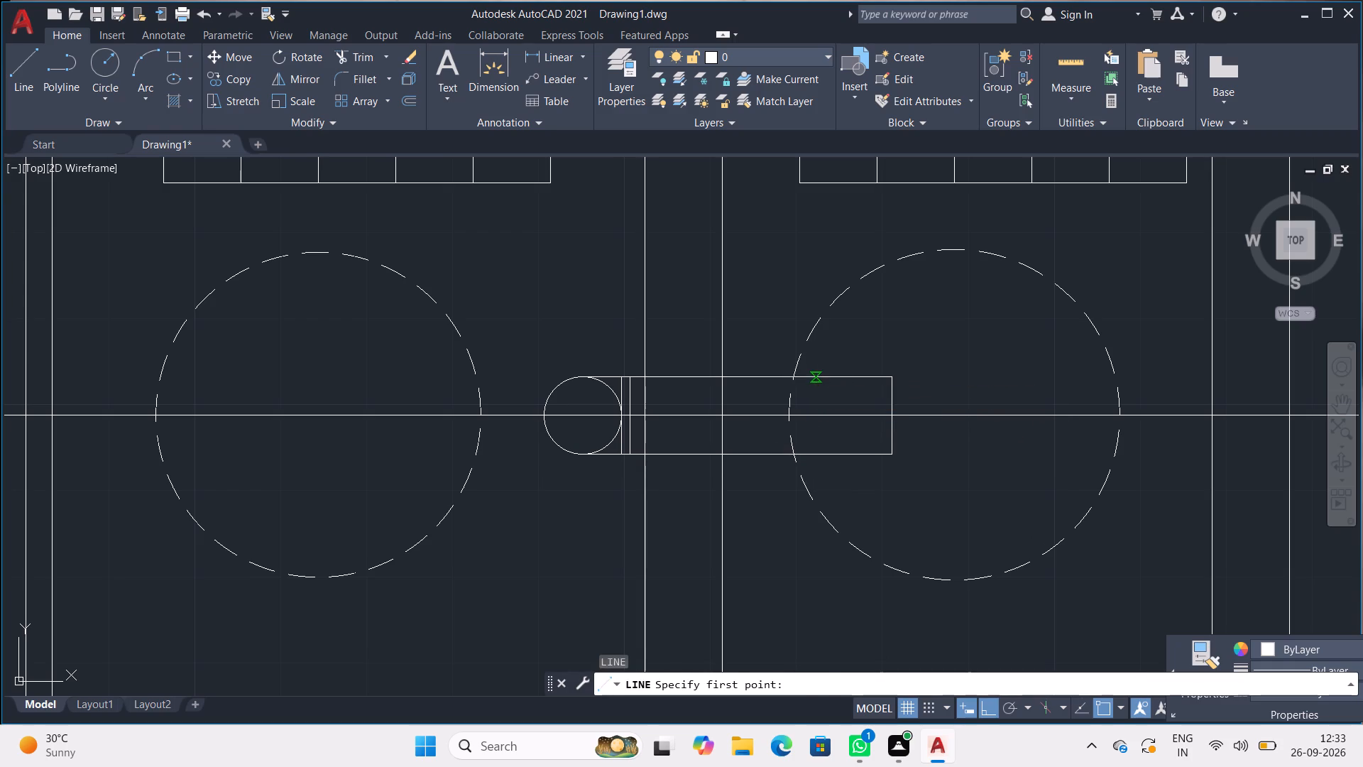
left_click(813, 450)
key("space")
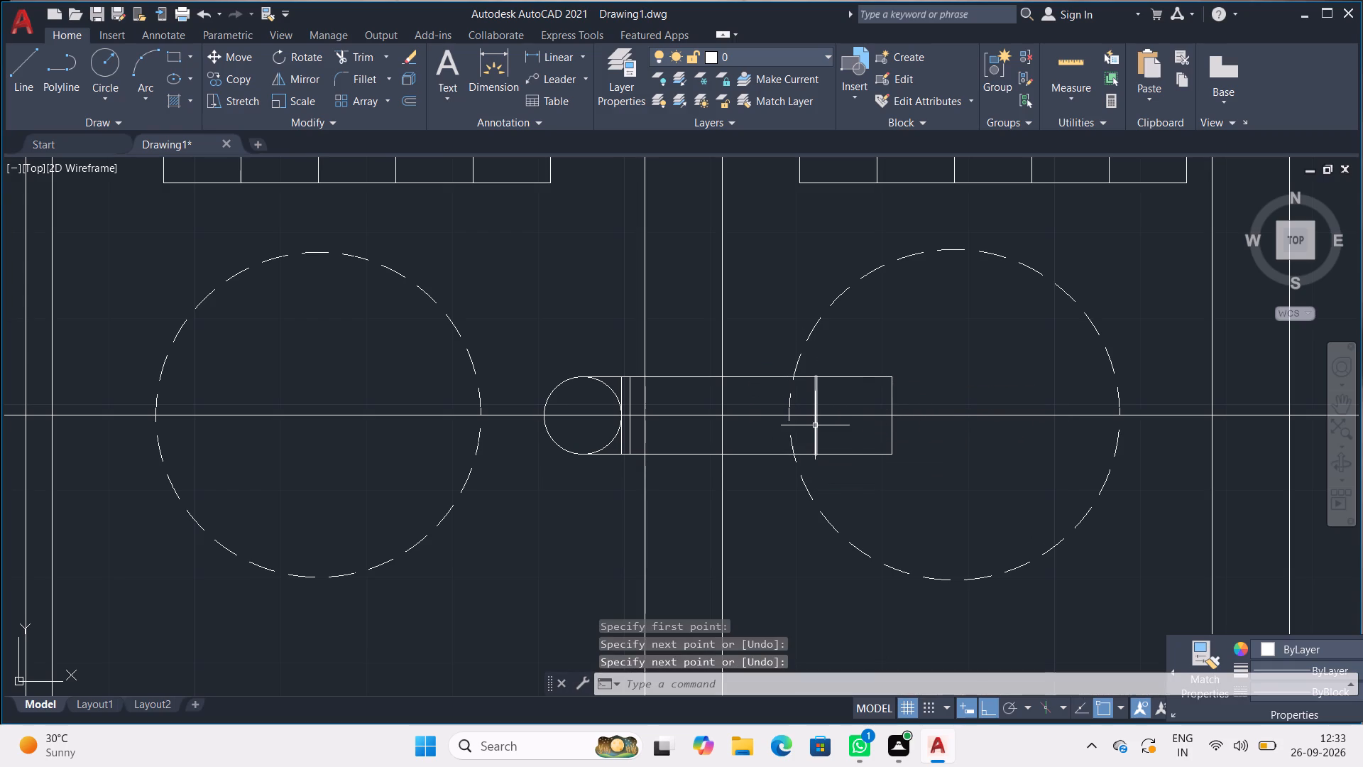
Trim the pasted pipe's upper line, end line and lower line beyond the new vertical line, shortening the pipe.
key("t")
key("r")
key("Return")
left_click_drag(843, 364, 843, 389)
left_click_drag(918, 386, 877, 391)
left_click_drag(897, 422, 880, 431)
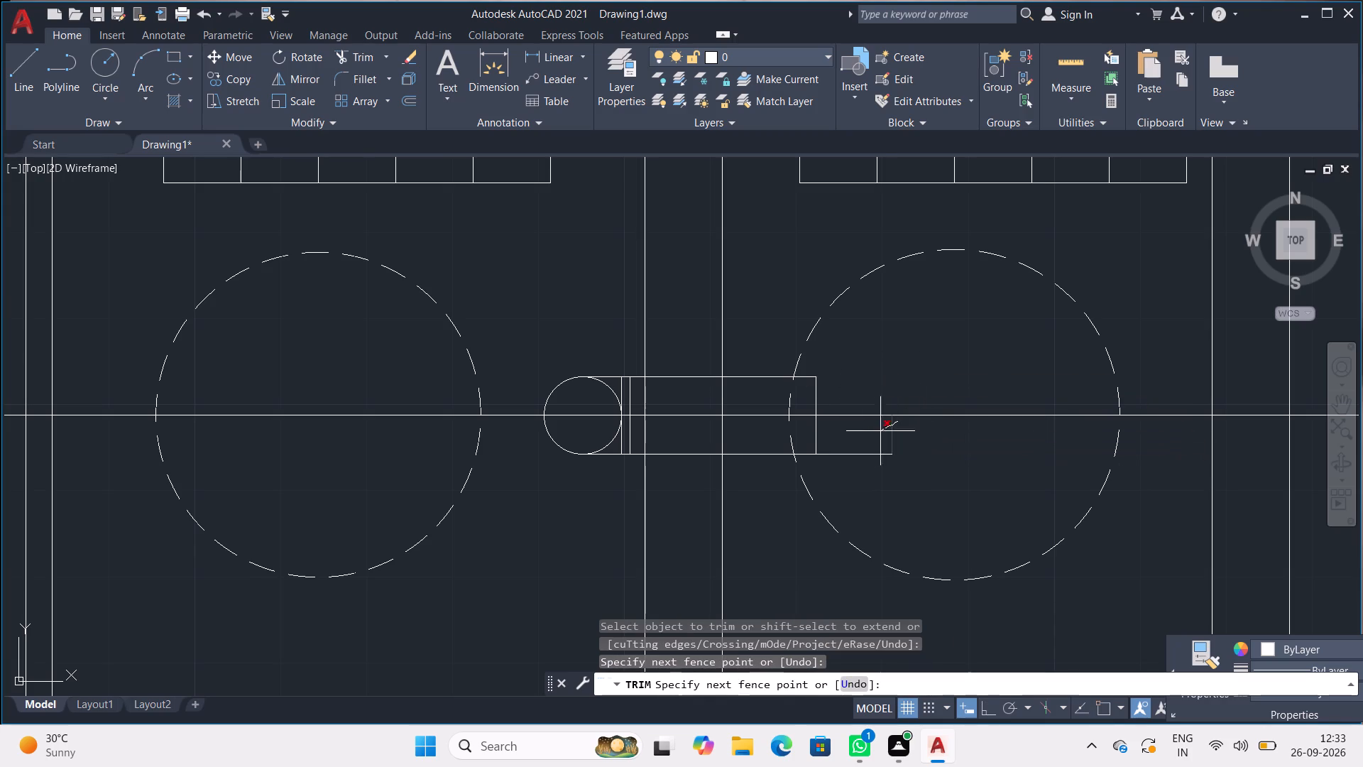
left_click_drag(880, 431, 864, 460)
scroll(858, 455, "down", 2)
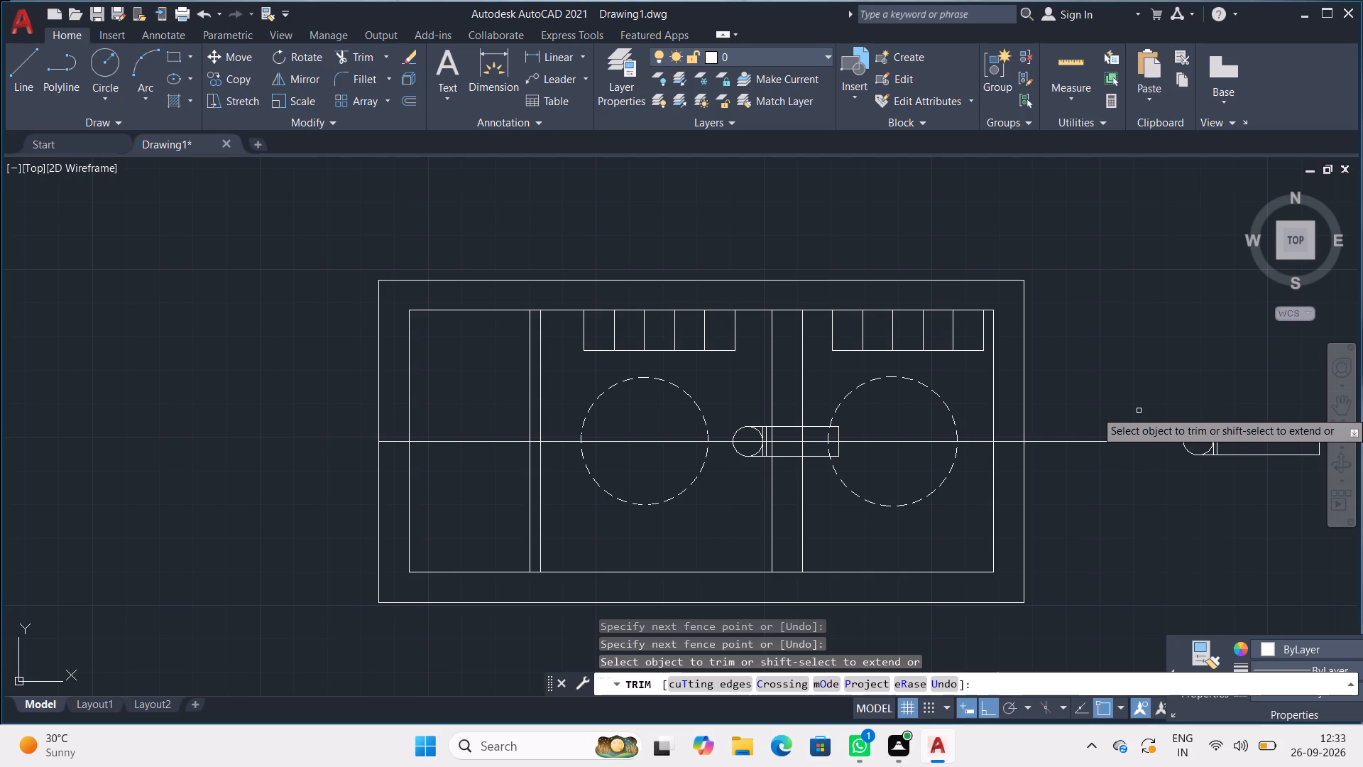
key("Escape")
key("Escape")
key("Escape")
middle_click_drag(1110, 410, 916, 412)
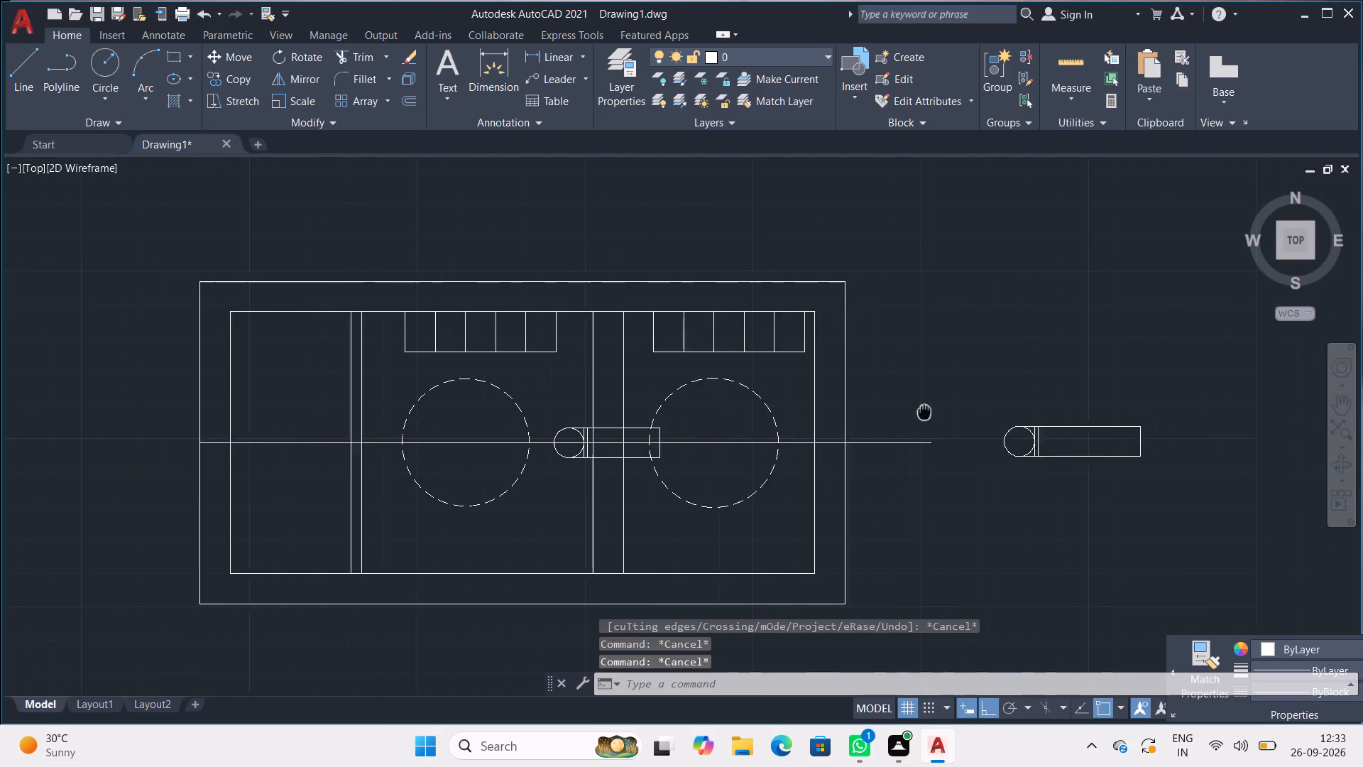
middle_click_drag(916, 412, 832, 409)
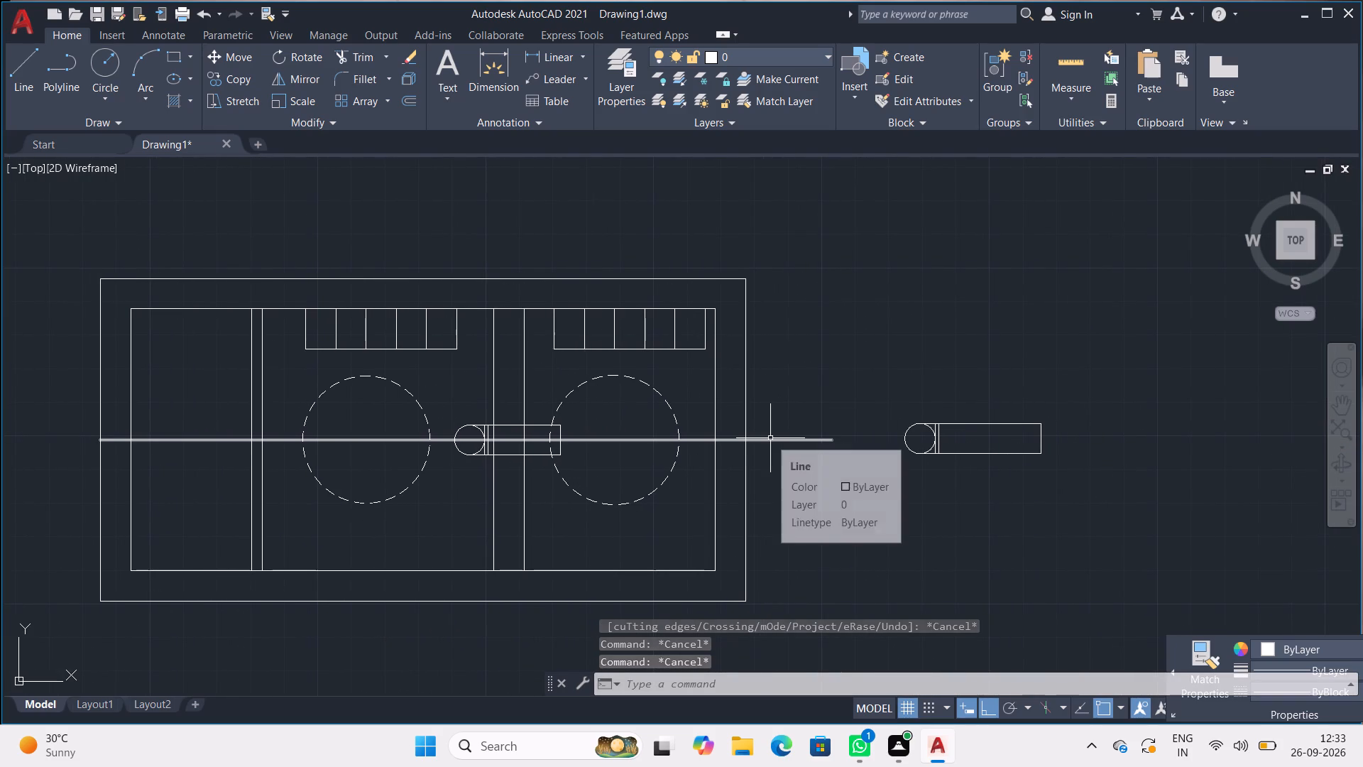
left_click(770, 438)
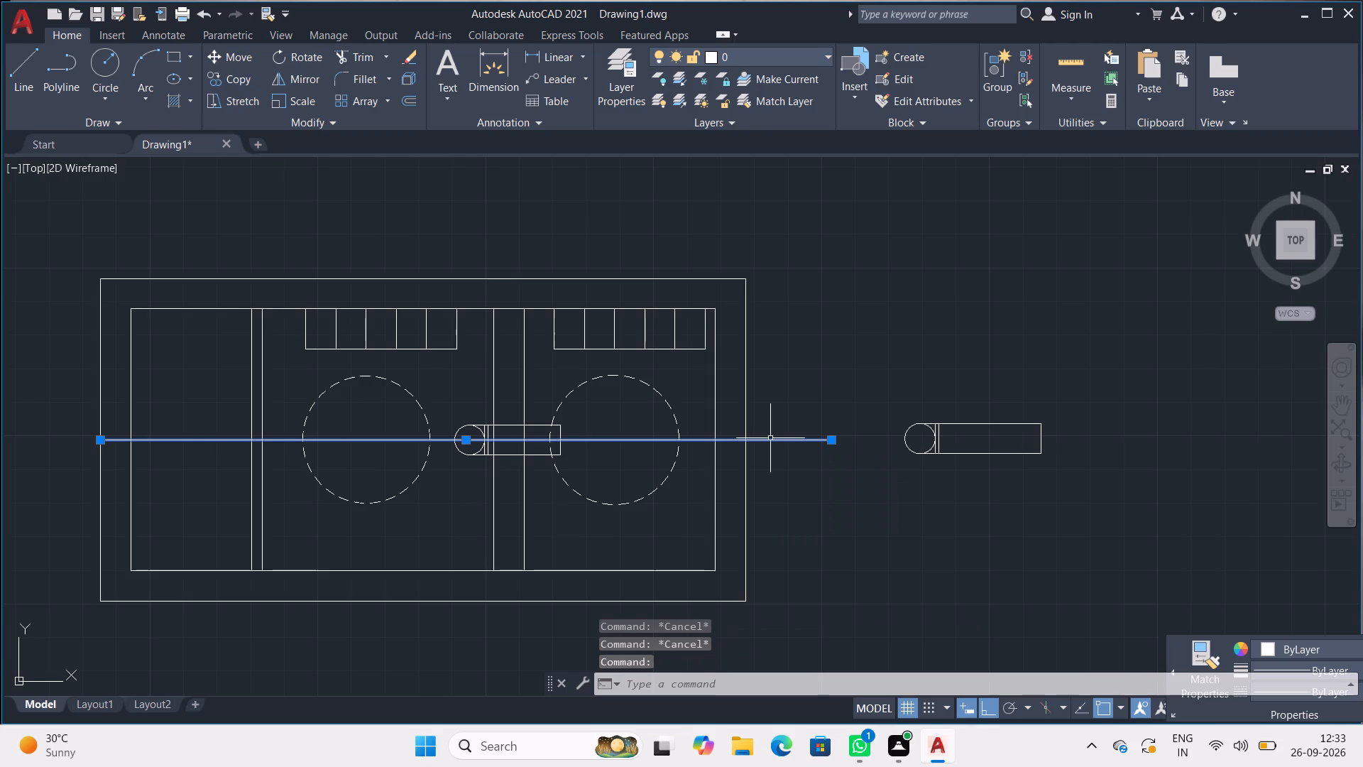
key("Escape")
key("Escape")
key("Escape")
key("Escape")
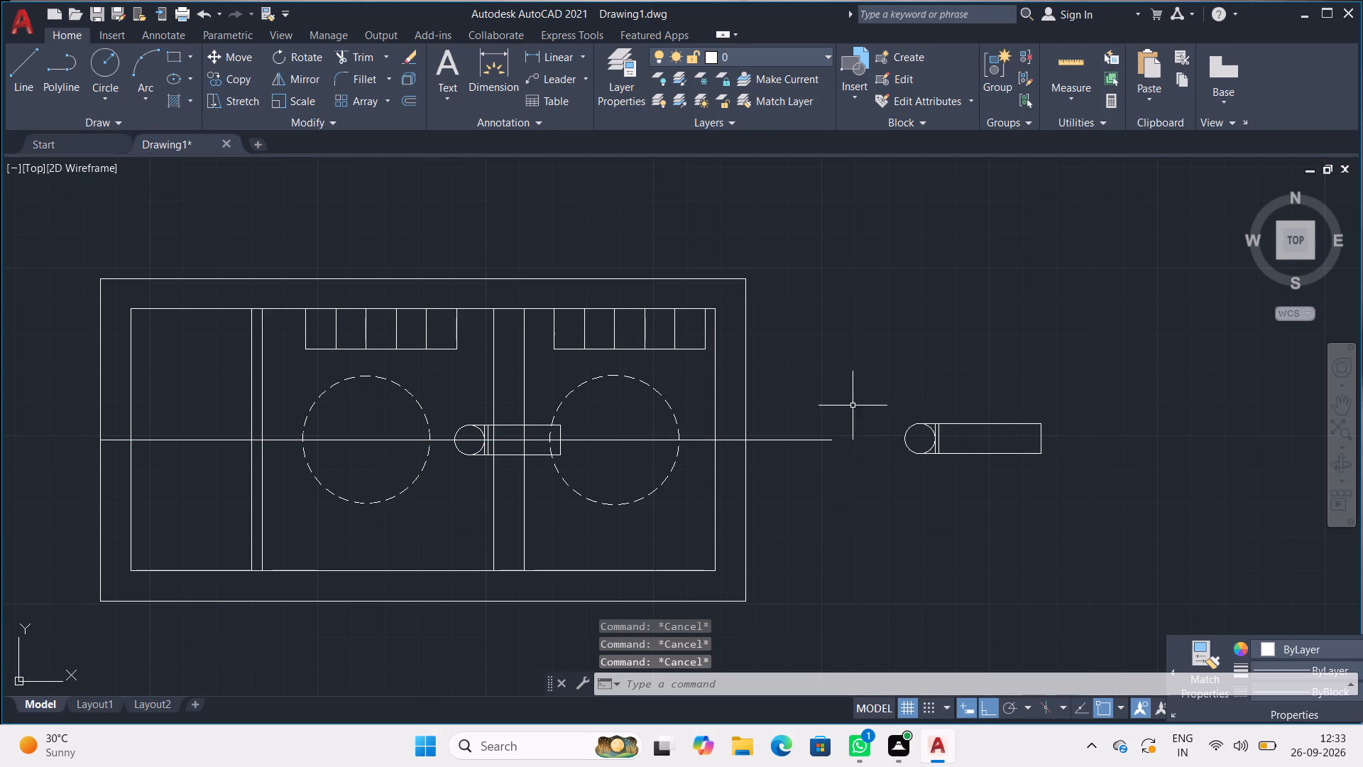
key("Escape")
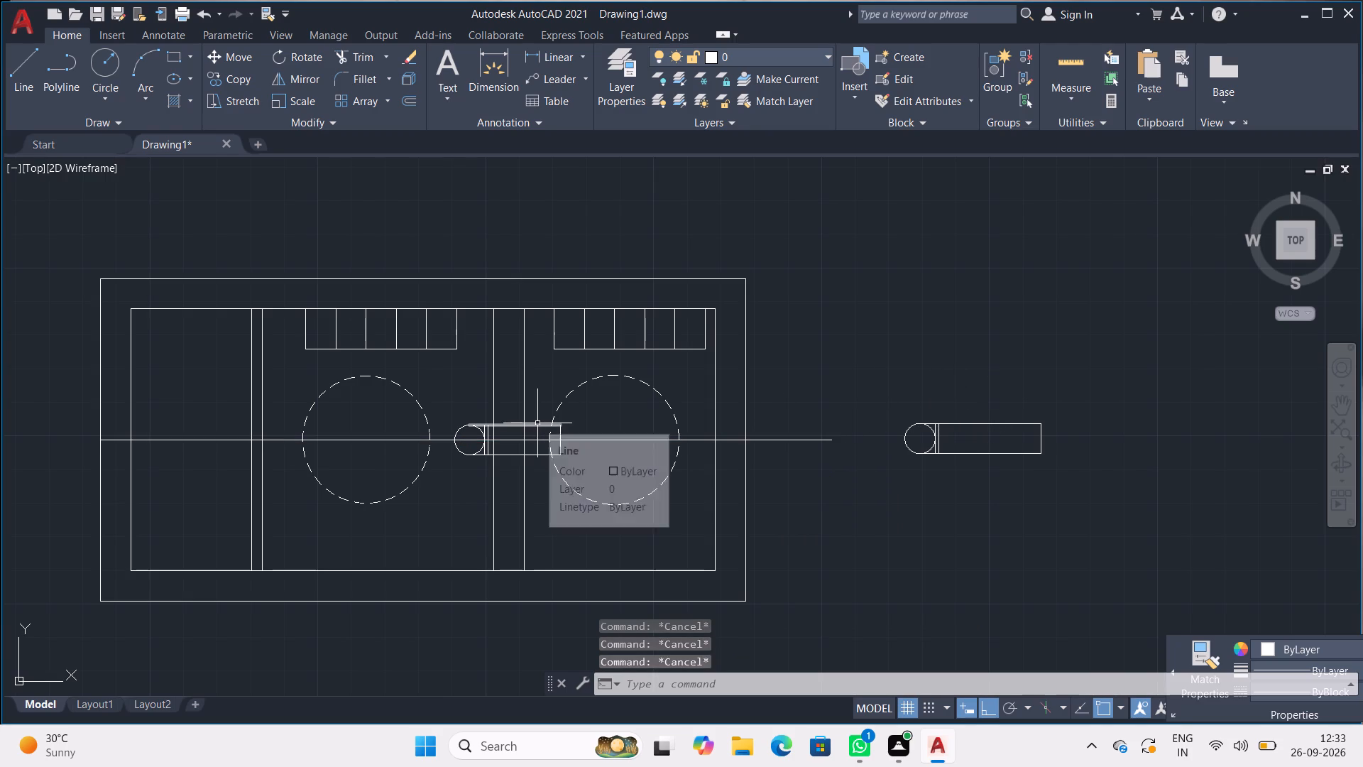
Copy the shortened pipe with its circle and two cross lines, and paste it outside the tank, above the original pipe detail.
scroll(537, 423, "up", 3)
left_click(537, 423)
left_click(534, 427)
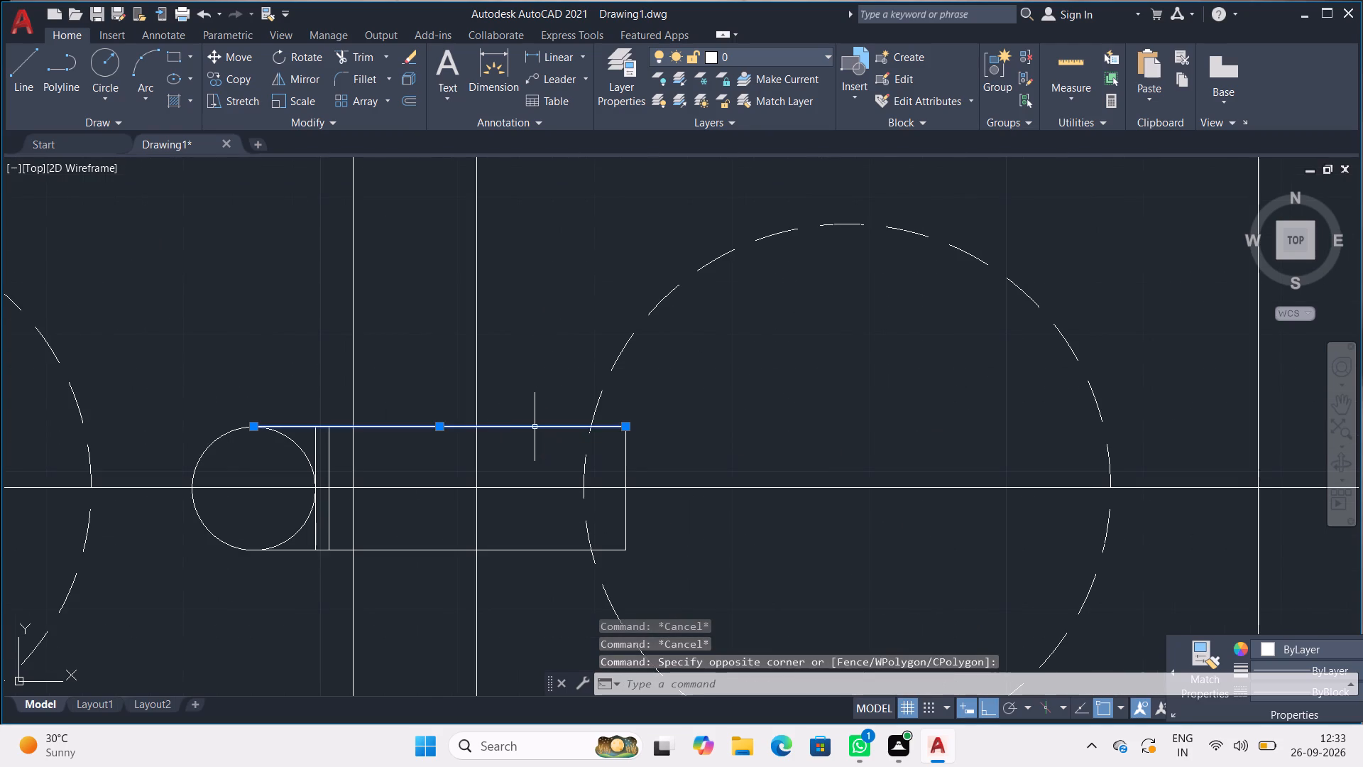
left_click(625, 442)
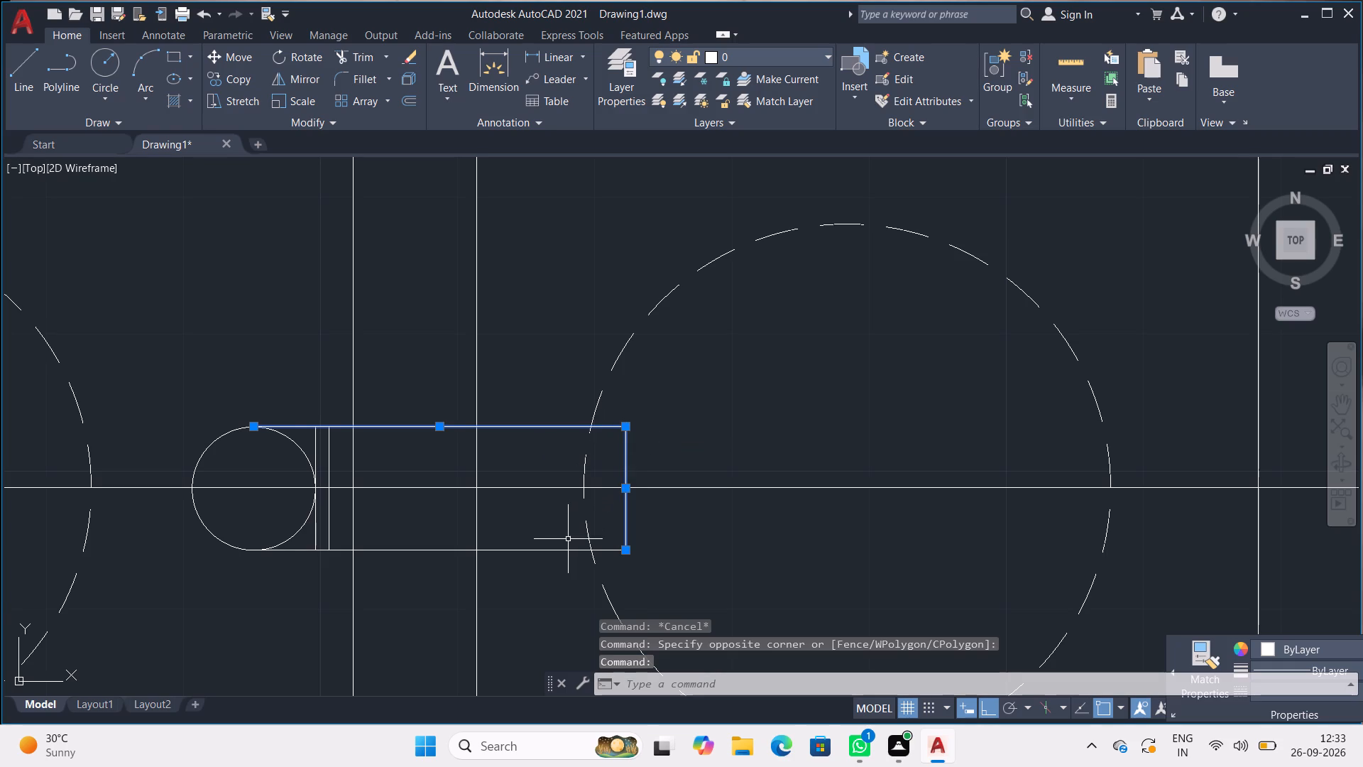
left_click(567, 550)
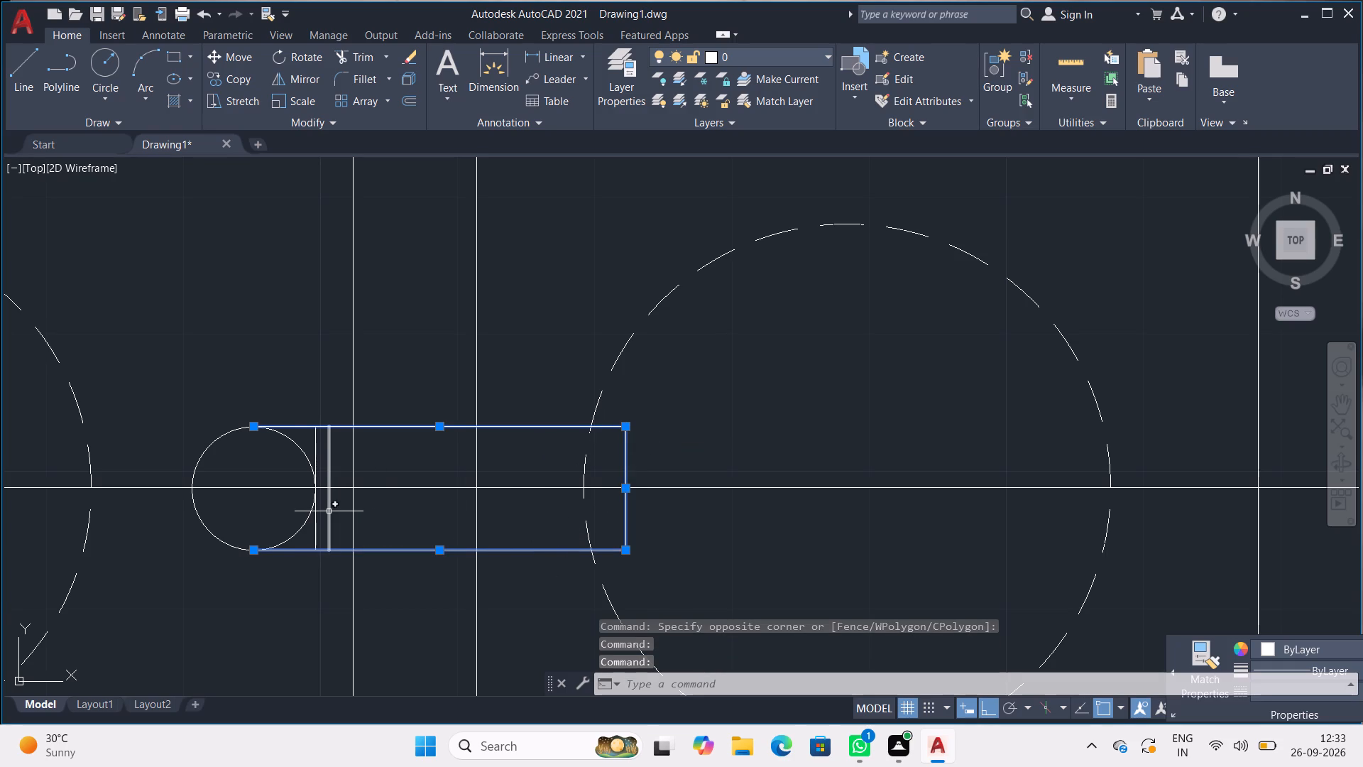
left_click(329, 511)
left_click(314, 508)
left_click(304, 513)
left_click(306, 513)
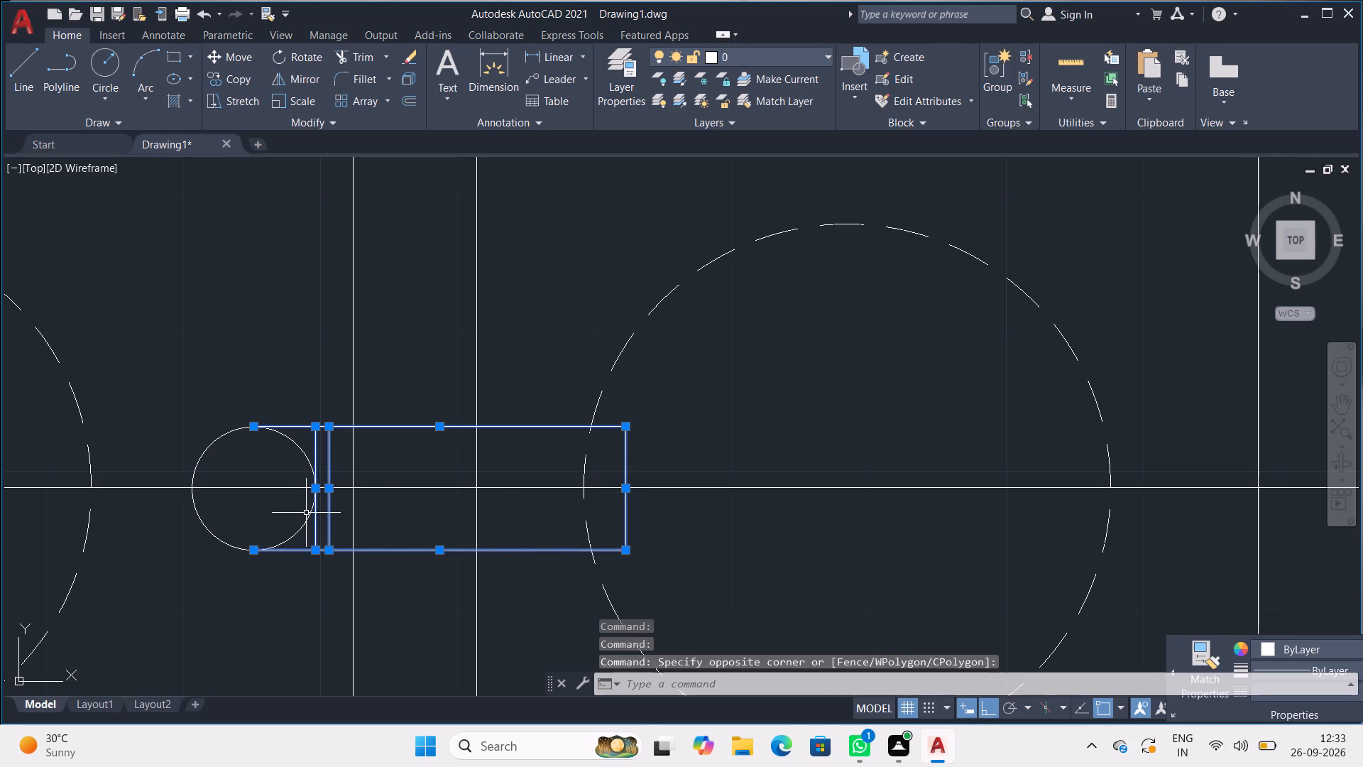
left_click(306, 517)
scroll(312, 512, "down", 1)
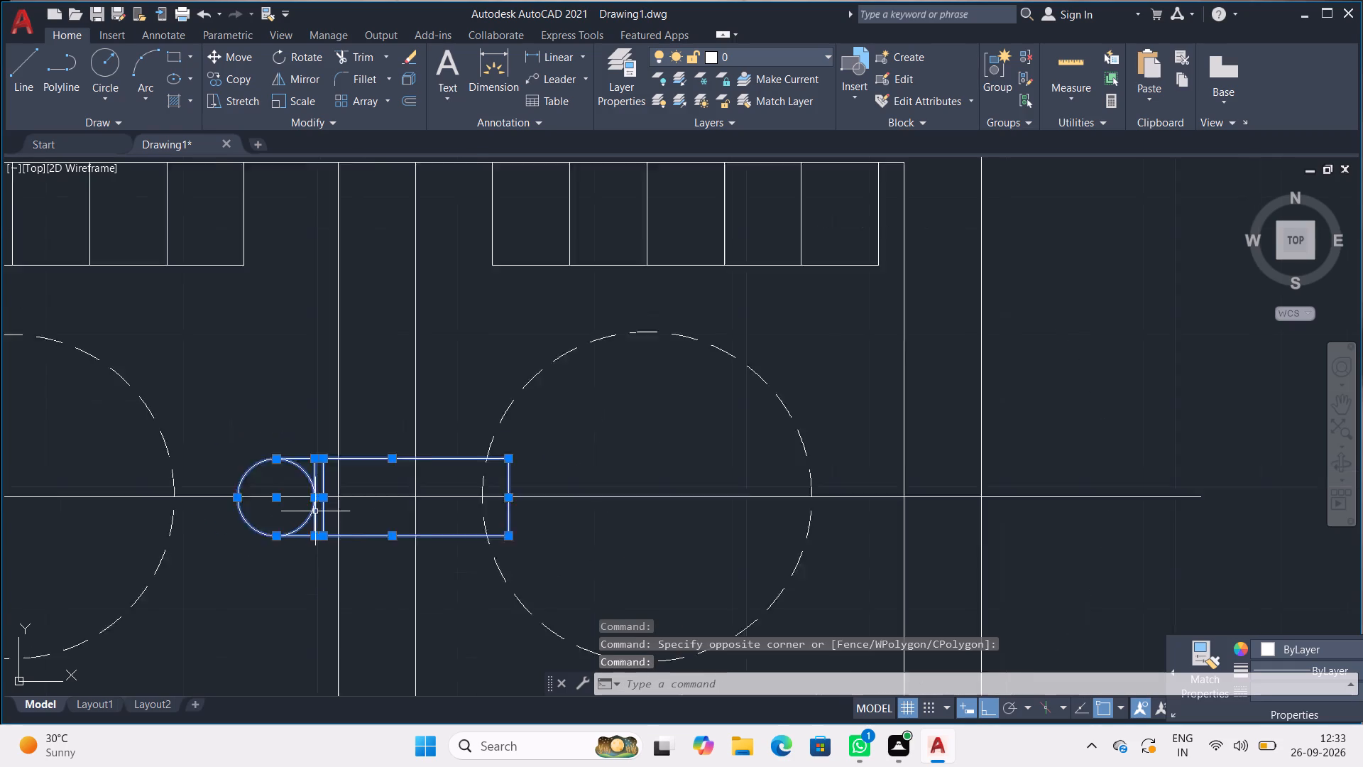
scroll(322, 508, "down", 1)
key("ctrl+c")
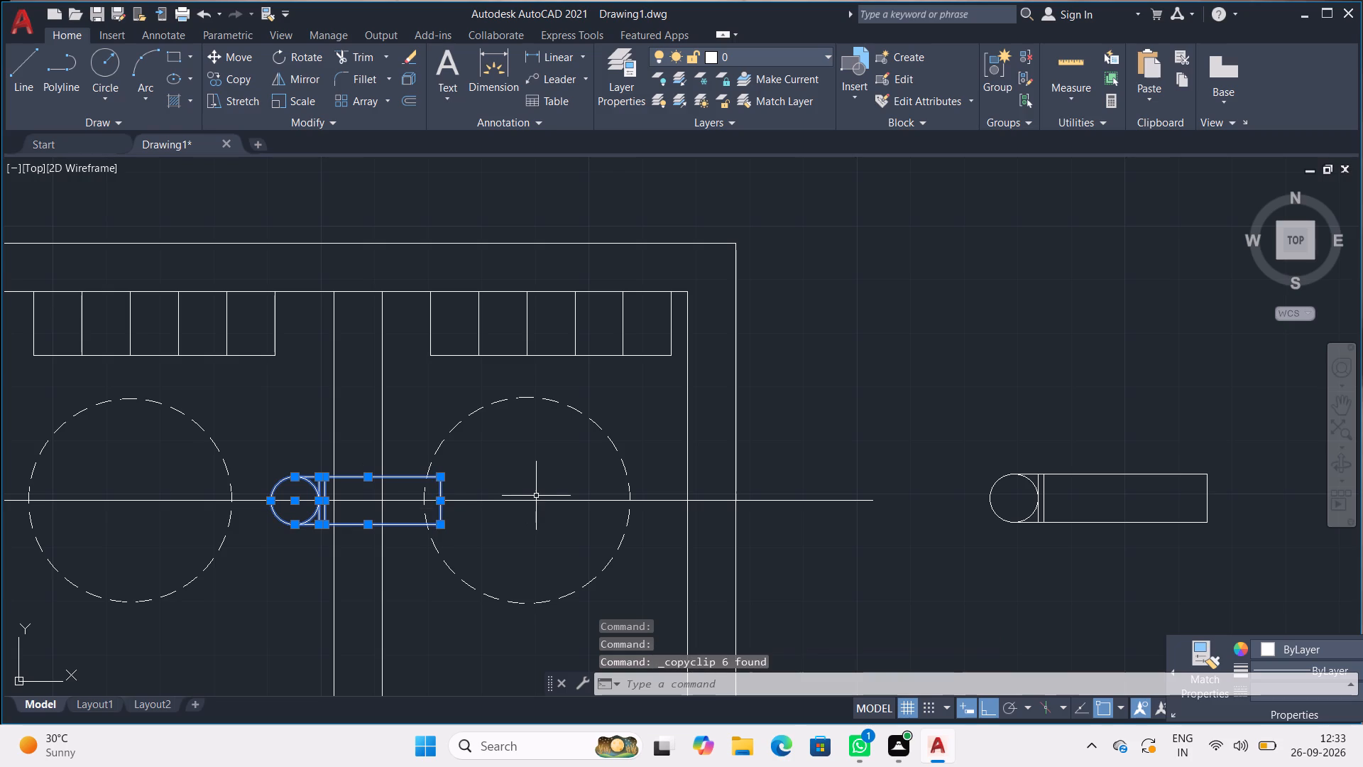
key("ctrl+v")
left_click(860, 364)
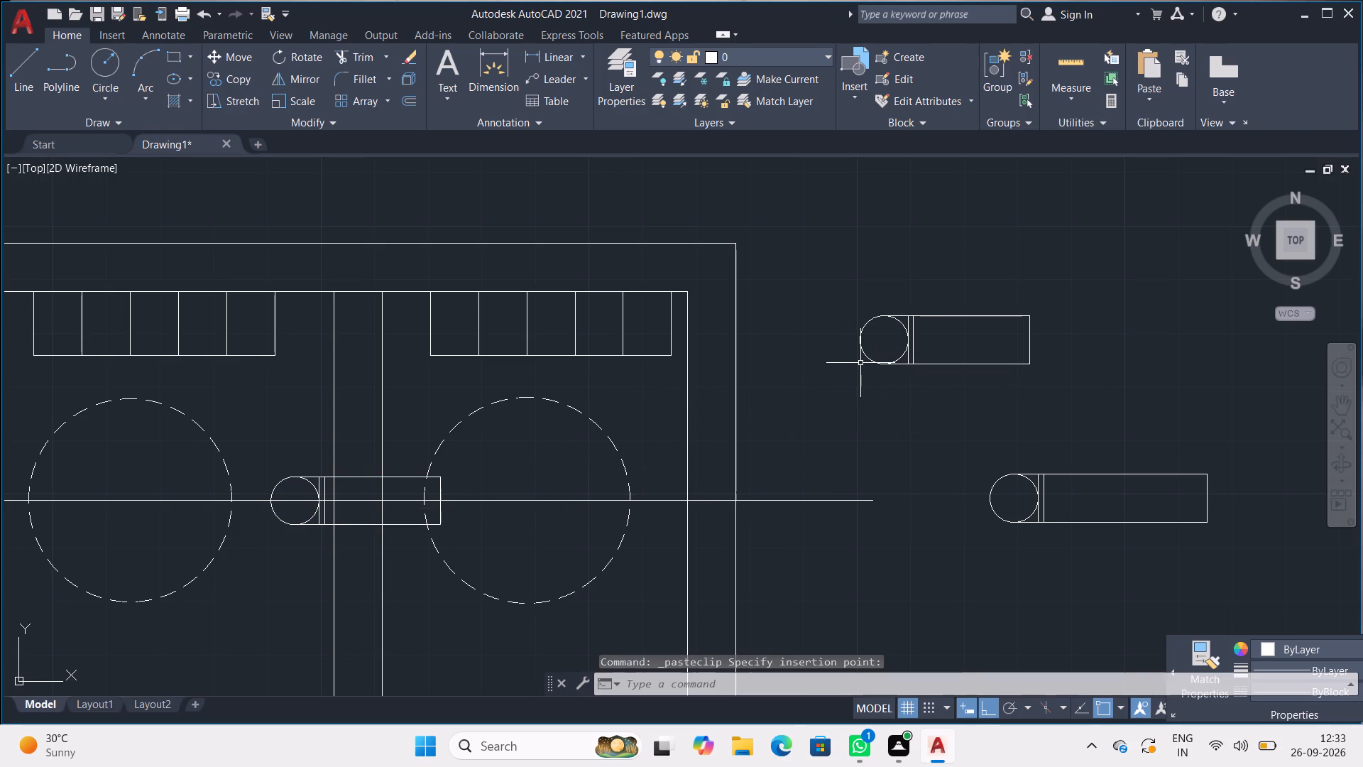
Mirror the newly pasted pipe about a vertical line just beyond its square end, keeping the source objects.
middle_click_drag(860, 363, 715, 392)
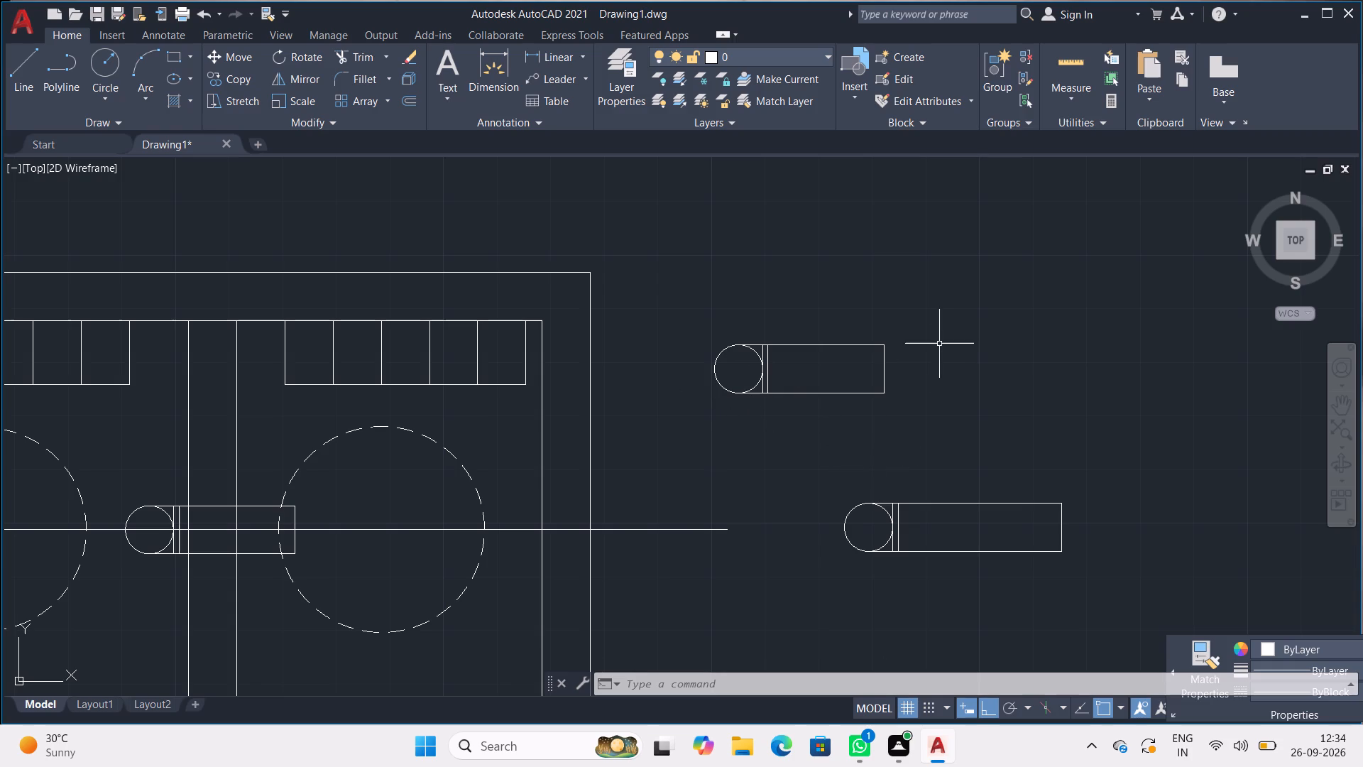
left_click_drag(930, 327, 913, 418)
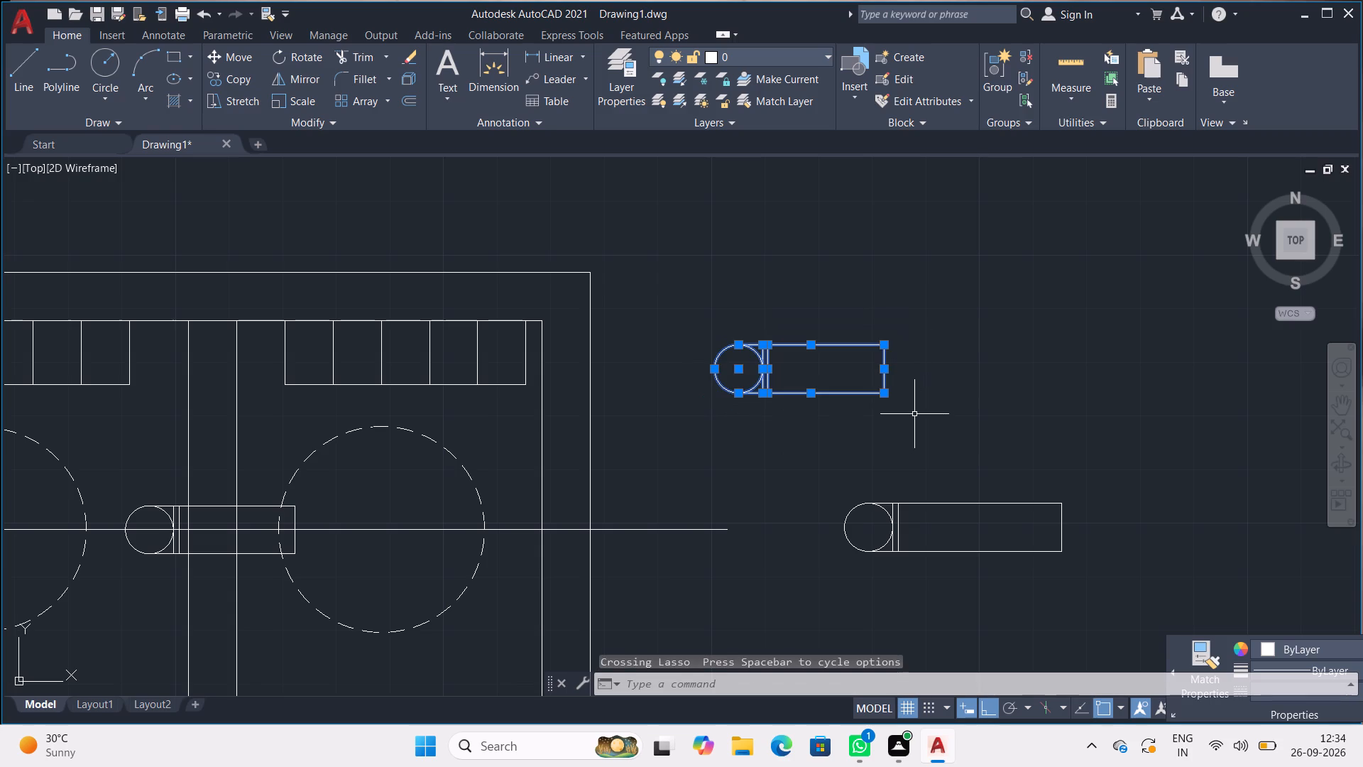
type("MI")
key("Return")
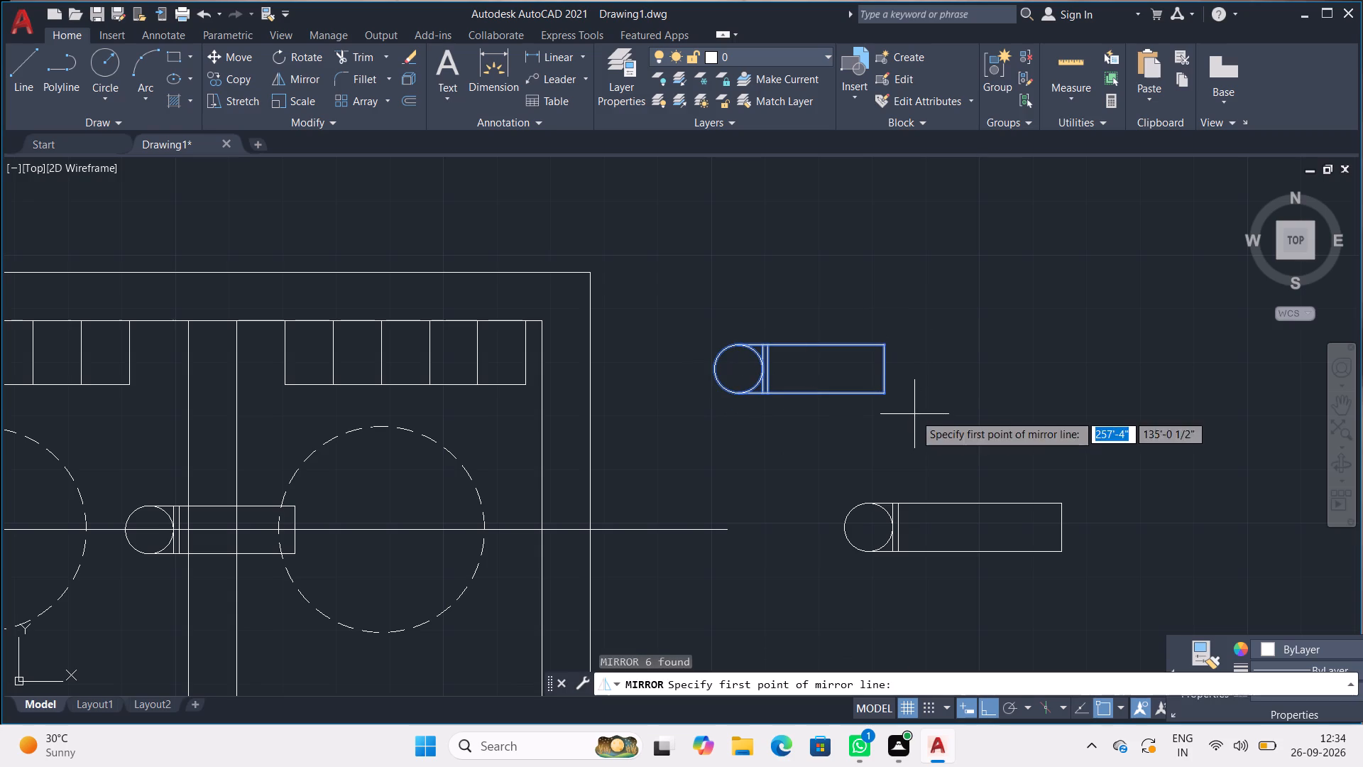
left_click(914, 307)
left_click(913, 431)
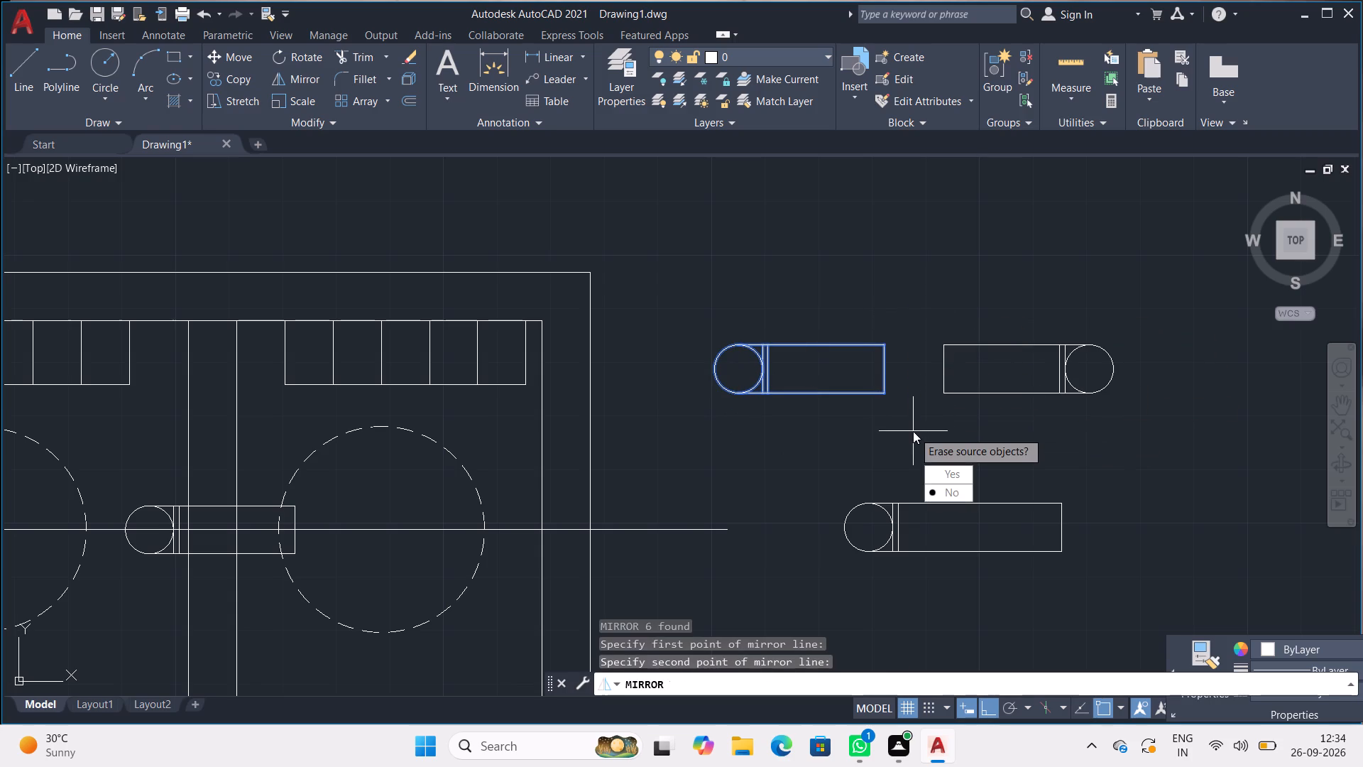
left_click_drag(931, 489, 913, 431)
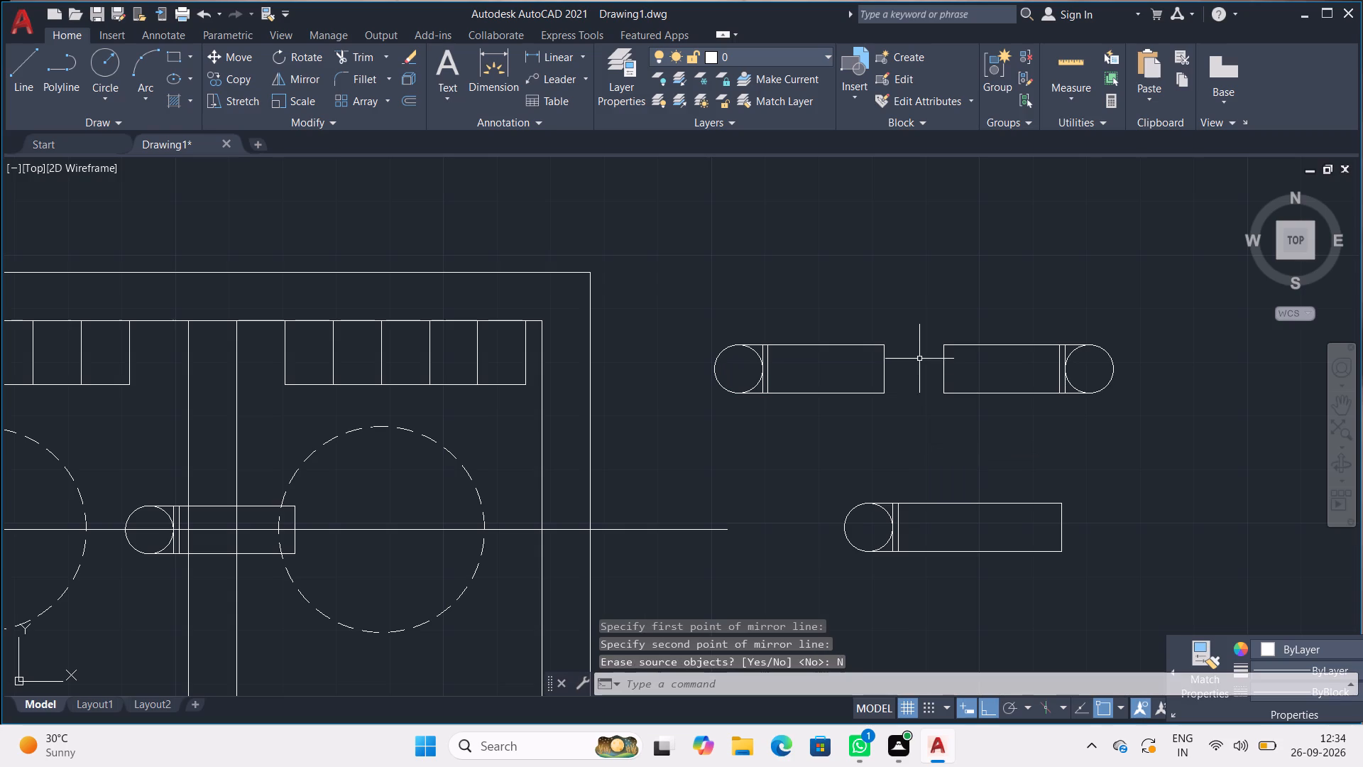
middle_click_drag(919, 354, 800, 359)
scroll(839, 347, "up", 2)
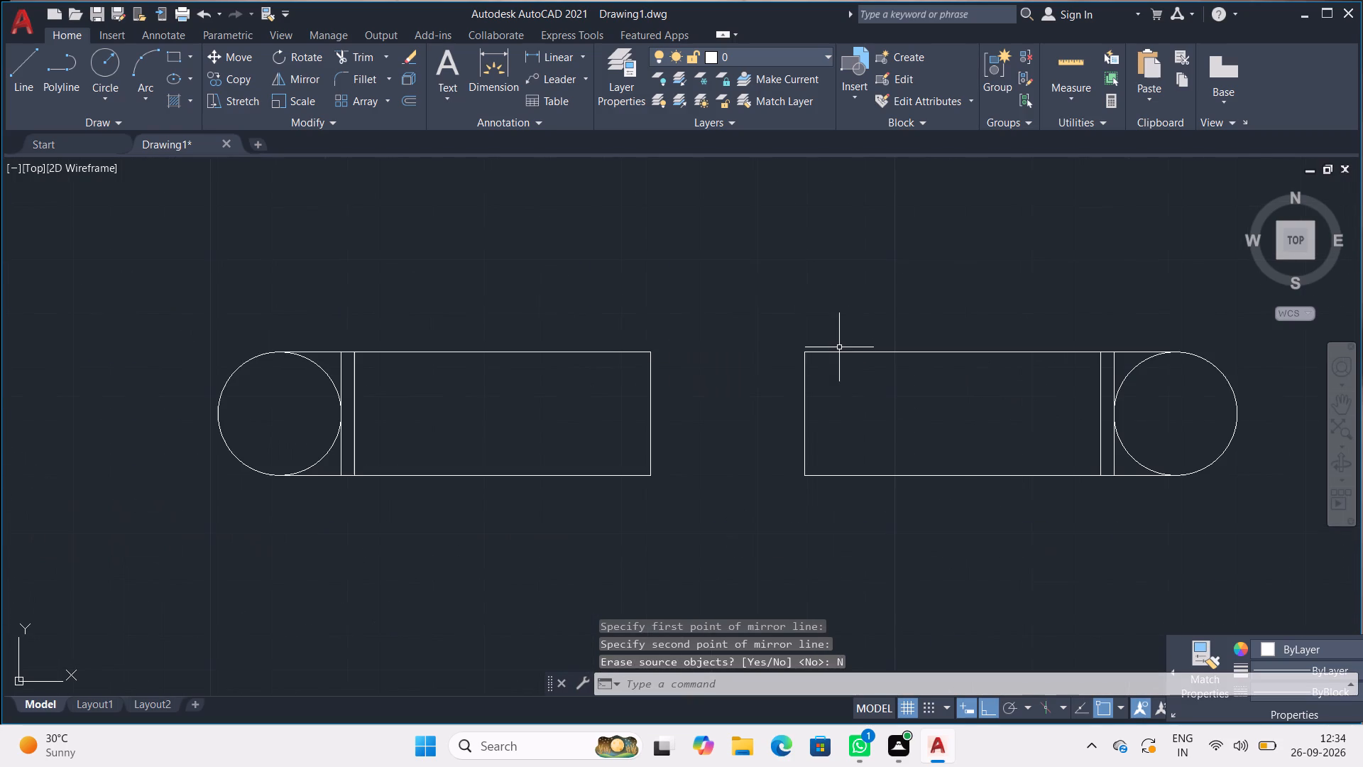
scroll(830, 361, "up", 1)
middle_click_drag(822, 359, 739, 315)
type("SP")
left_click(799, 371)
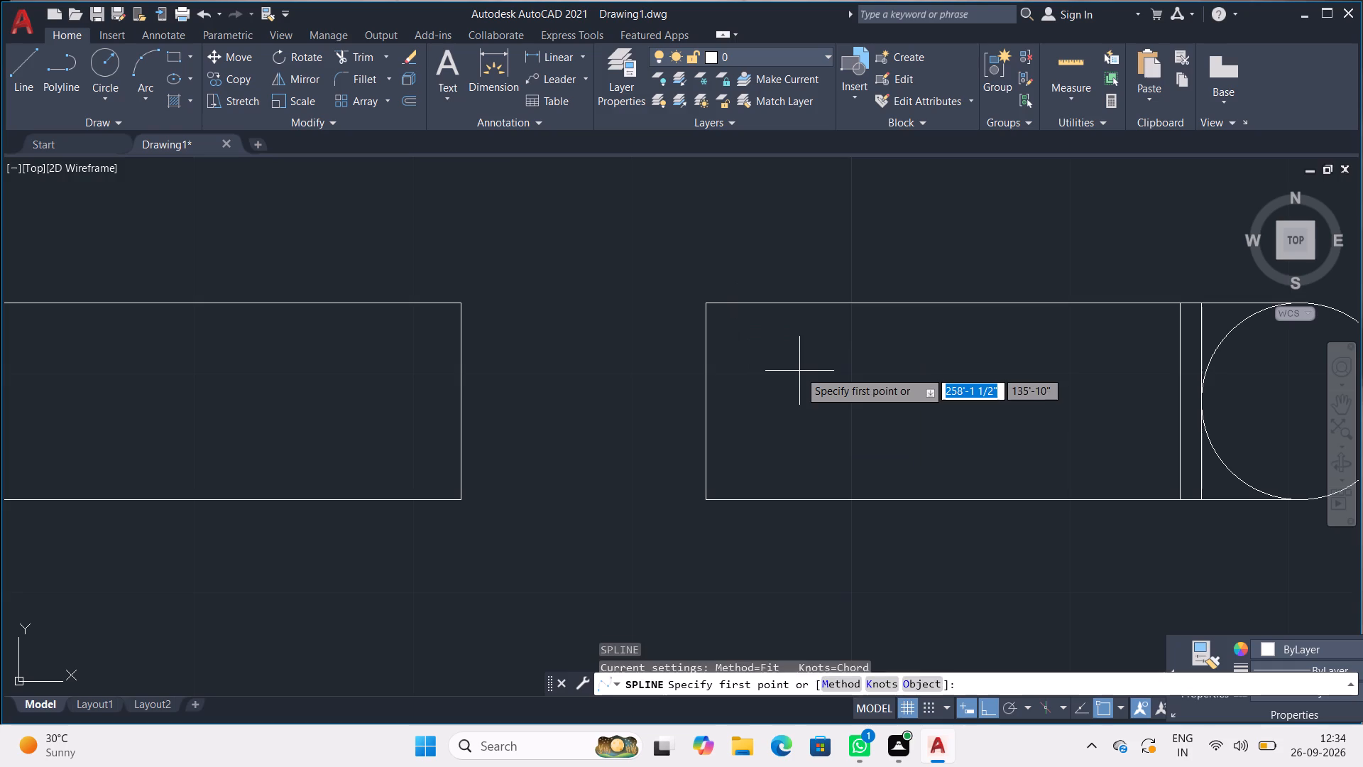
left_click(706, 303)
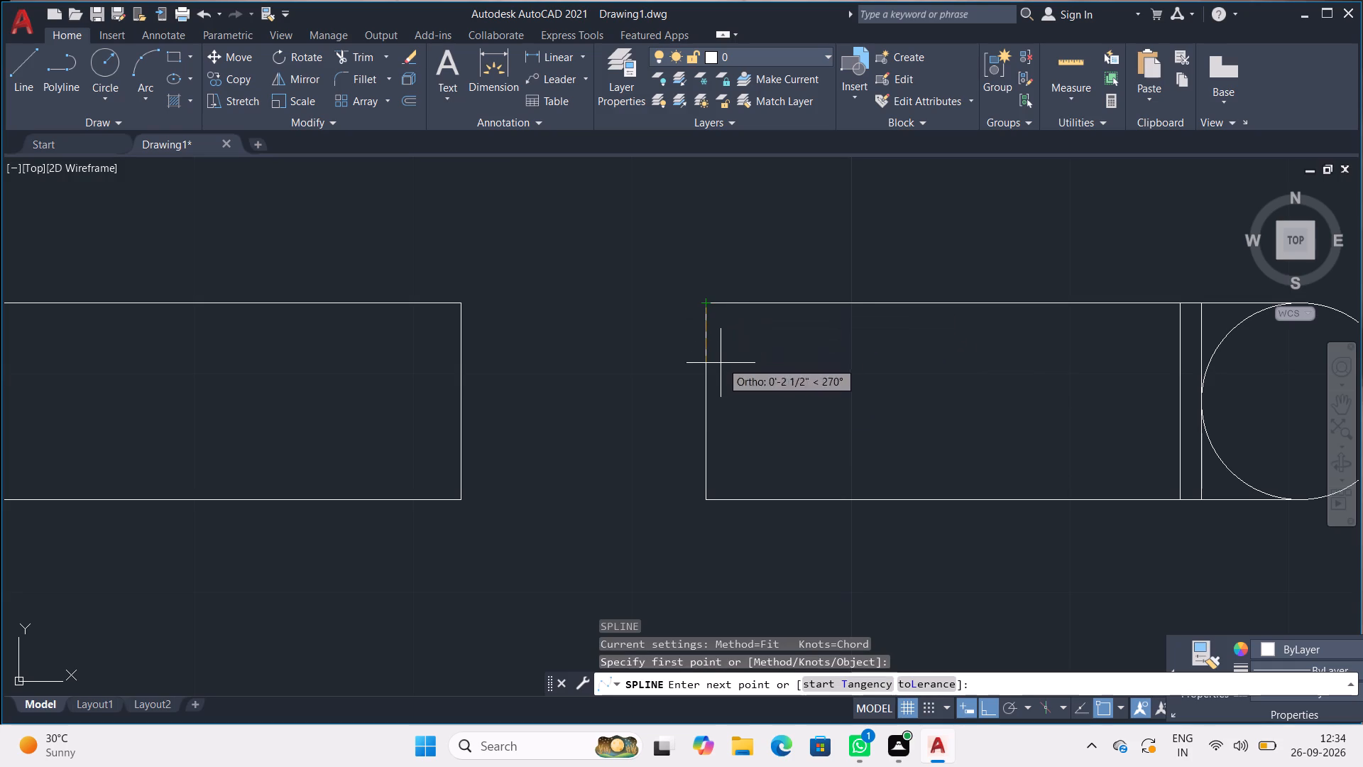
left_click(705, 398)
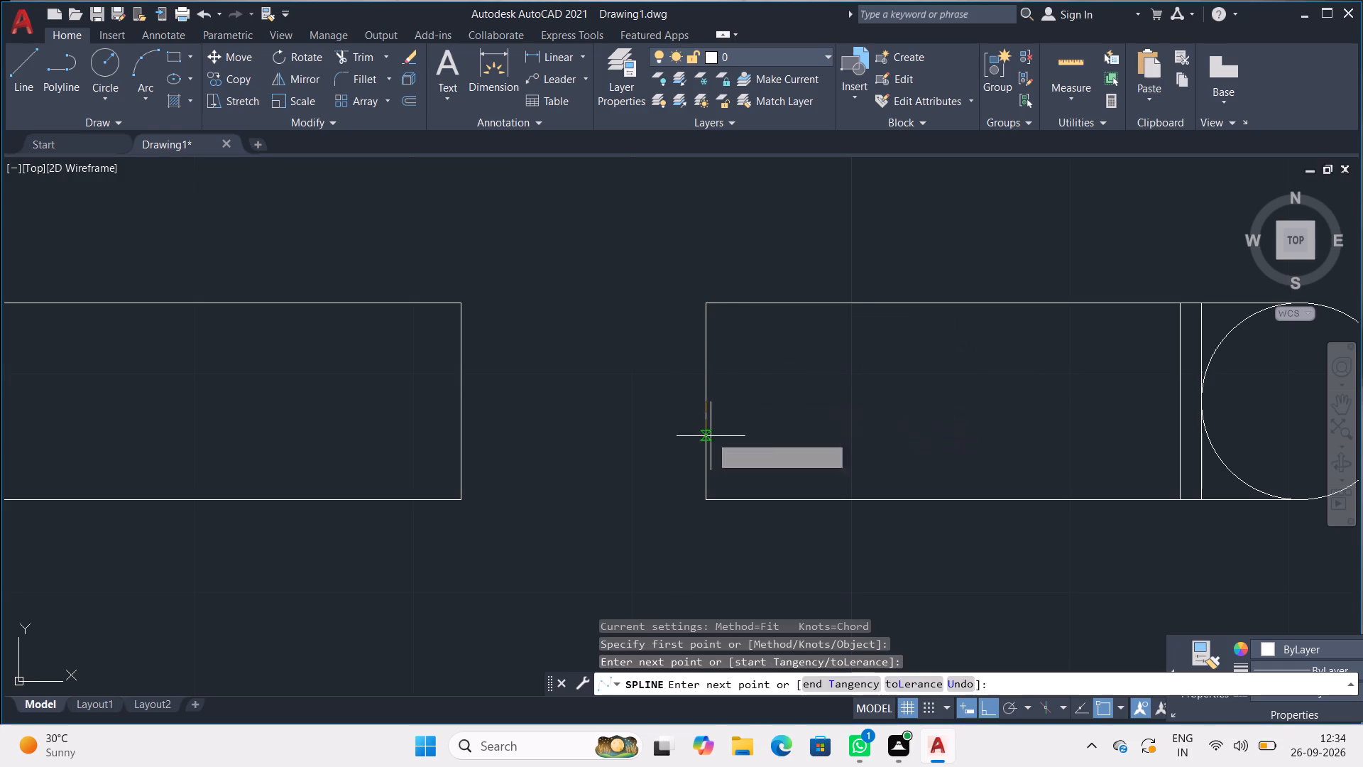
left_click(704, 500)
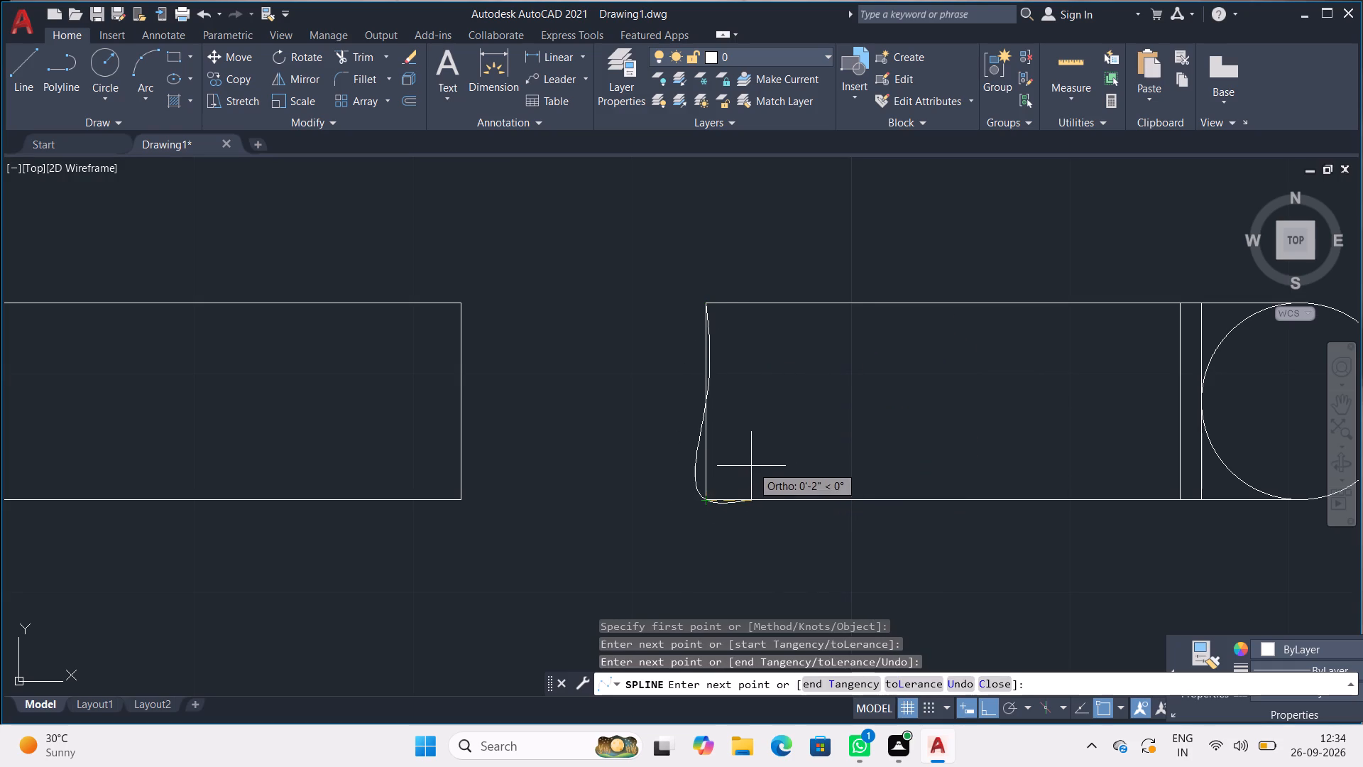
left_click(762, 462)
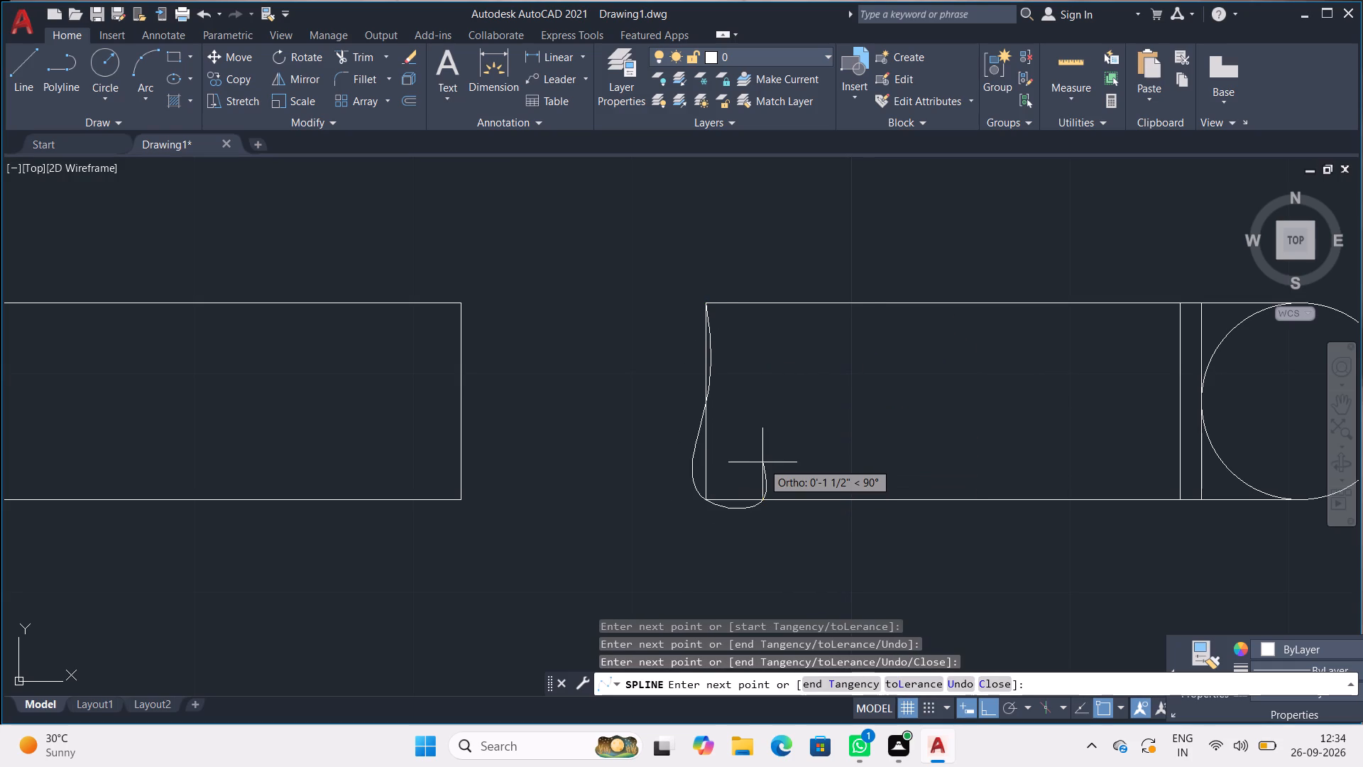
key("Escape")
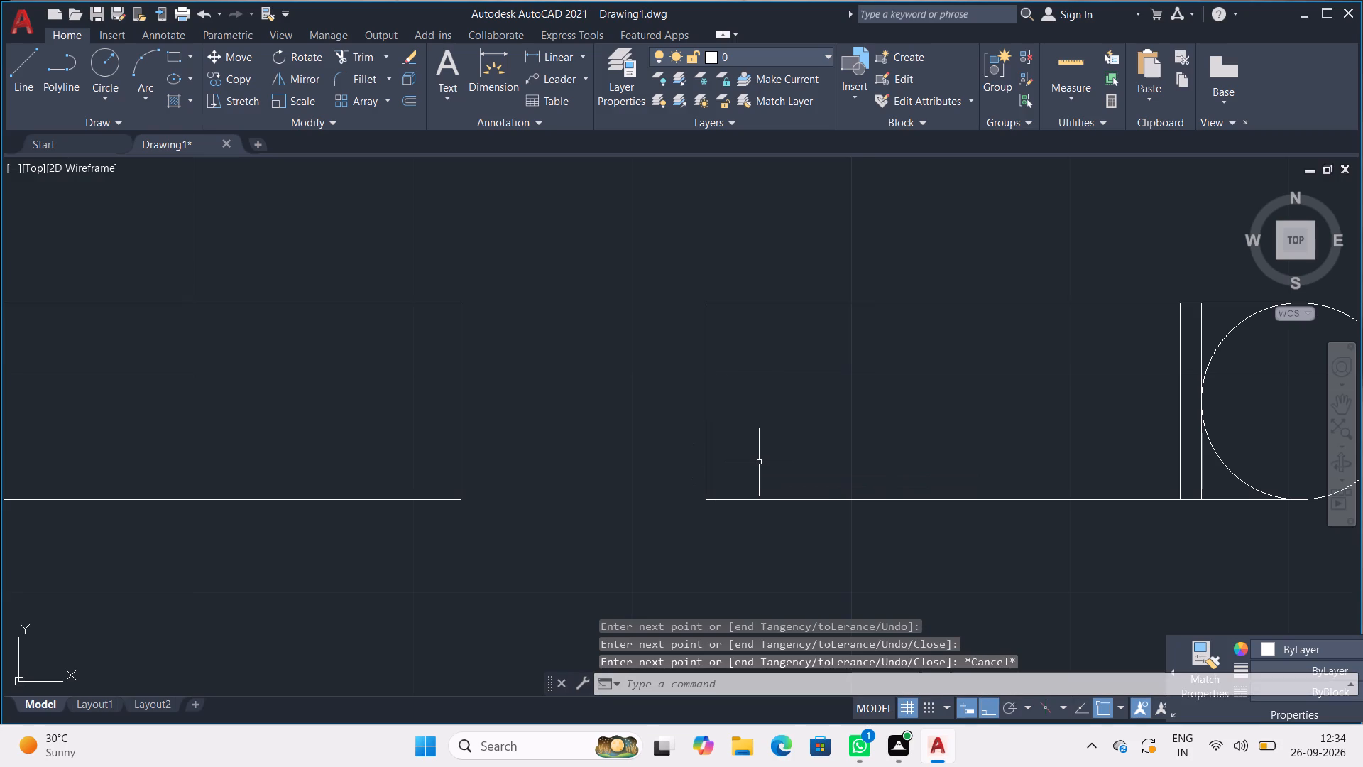
Draw a spline on the mirrored pipe's square end from the lower corner through the midpoint and upper corner, curling past the pipe.
key("space")
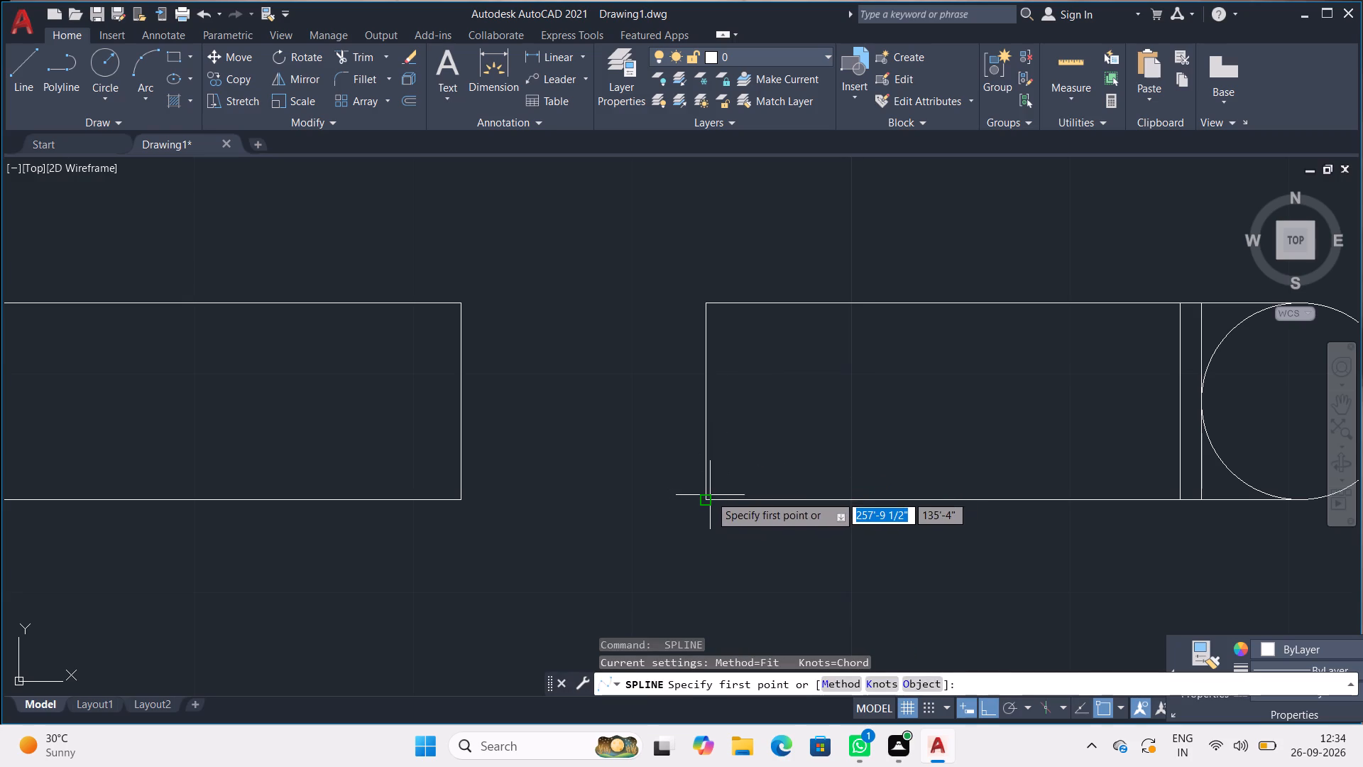
left_click(710, 496)
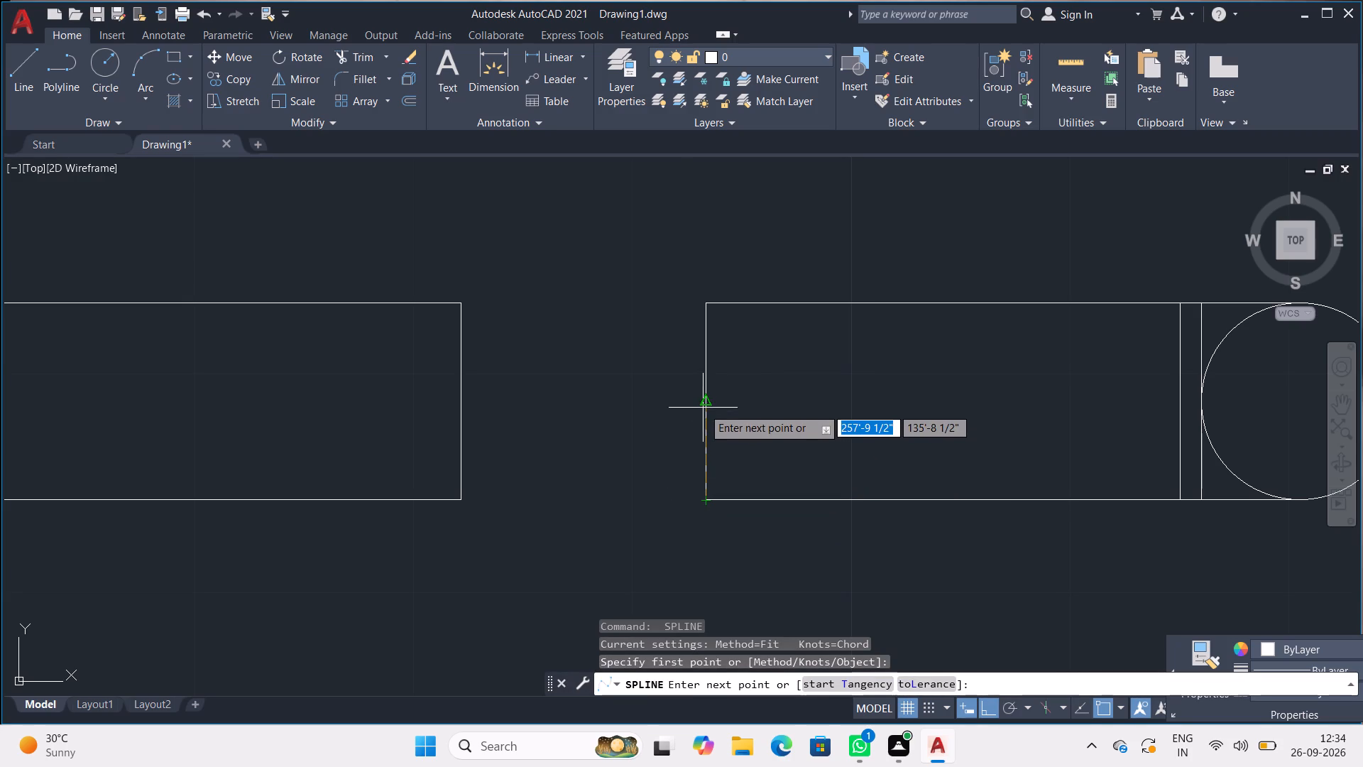
left_click(704, 404)
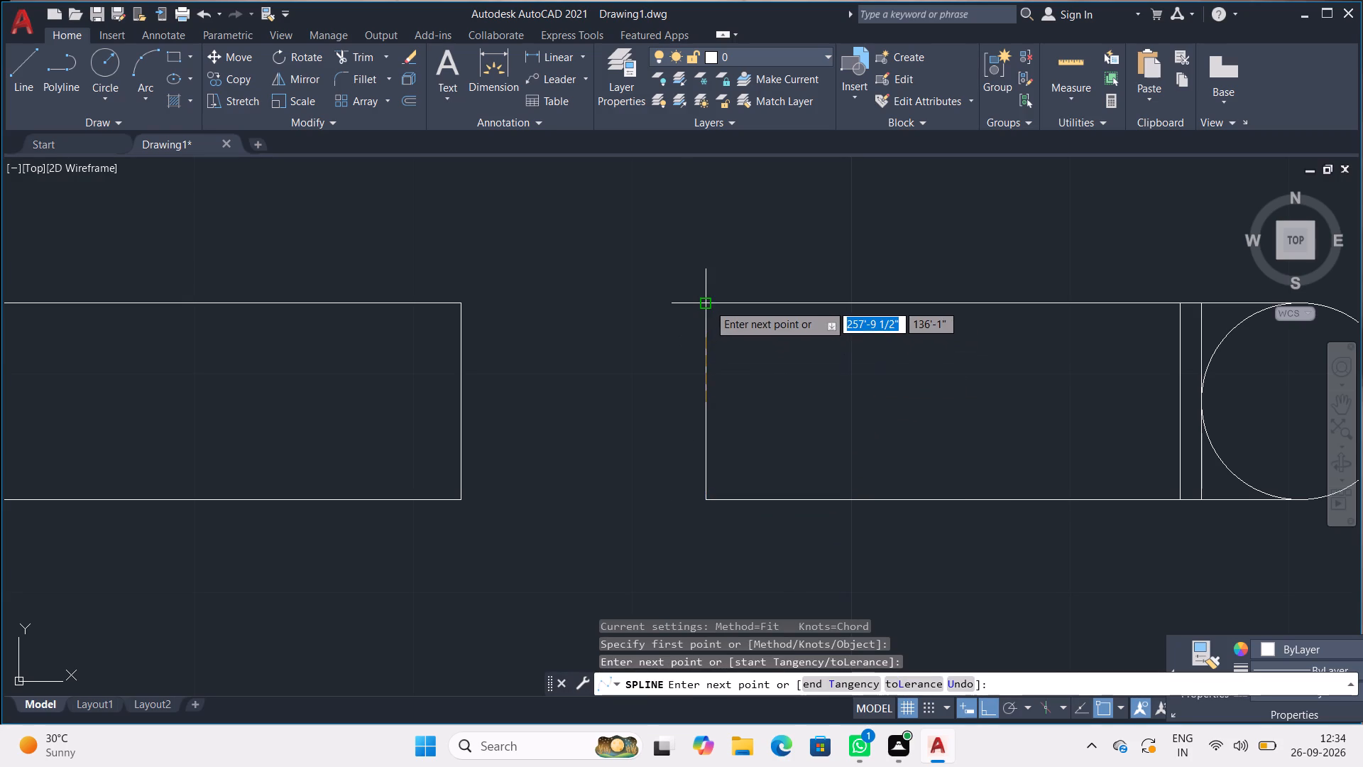
left_click(708, 304)
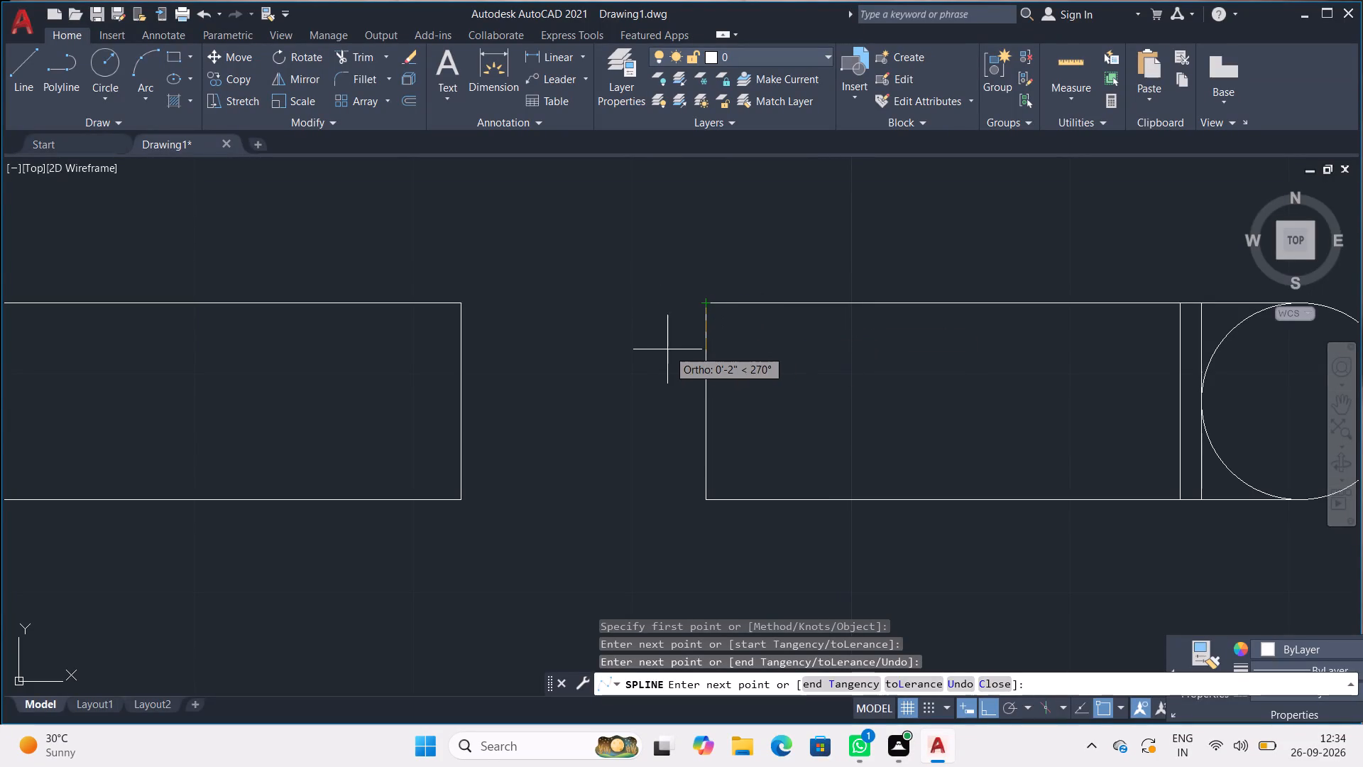
left_click(637, 328)
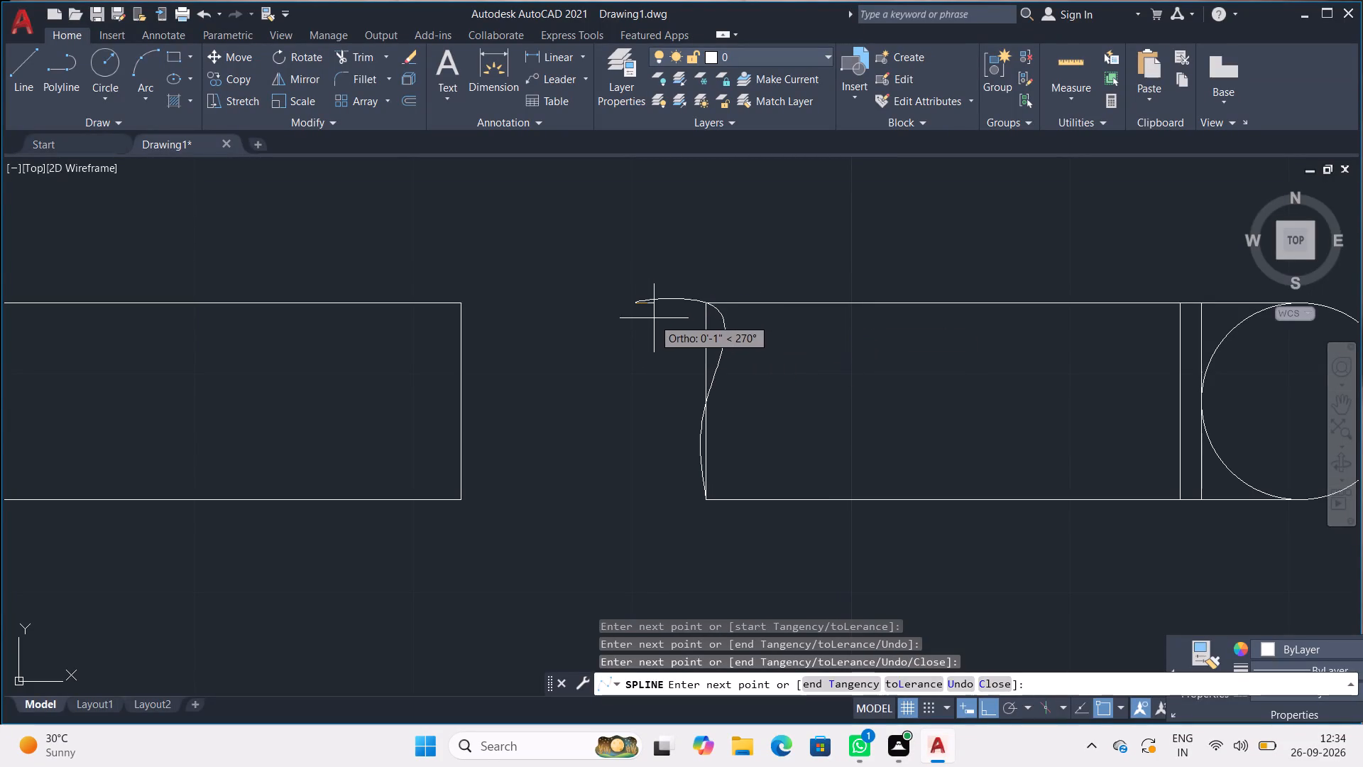
left_click(602, 350)
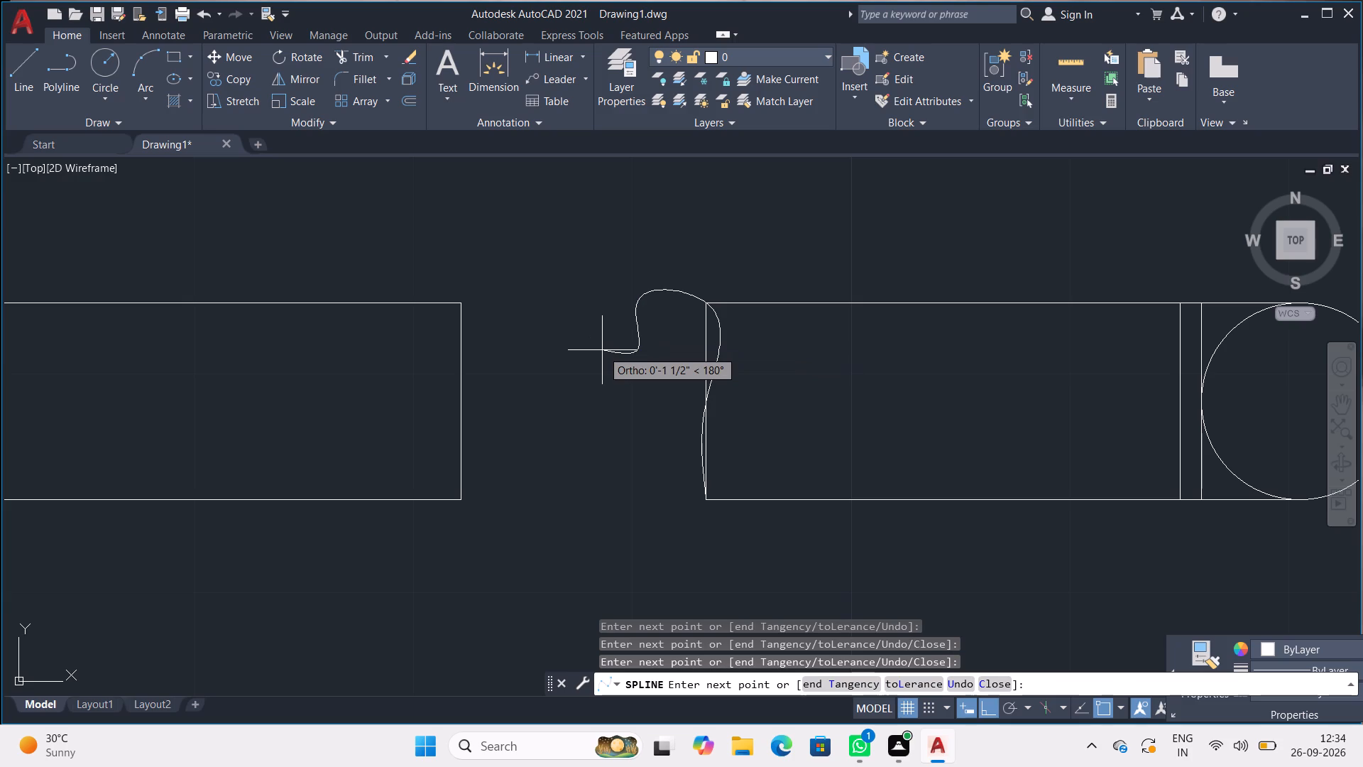
key("Return")
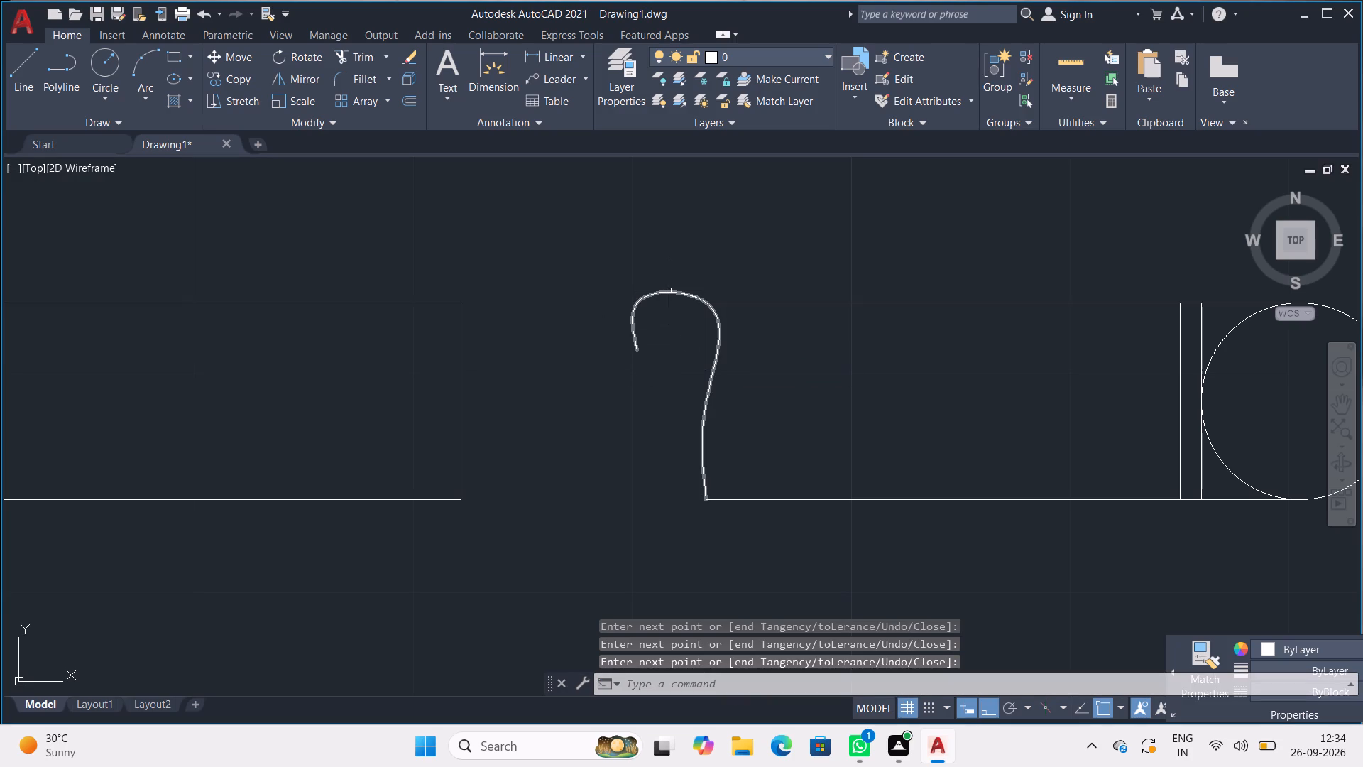
Trim the spline's excess beyond the upper corner and both halves of the straight end line, leaving a wavy break end.
key("t")
key("r")
key("Return")
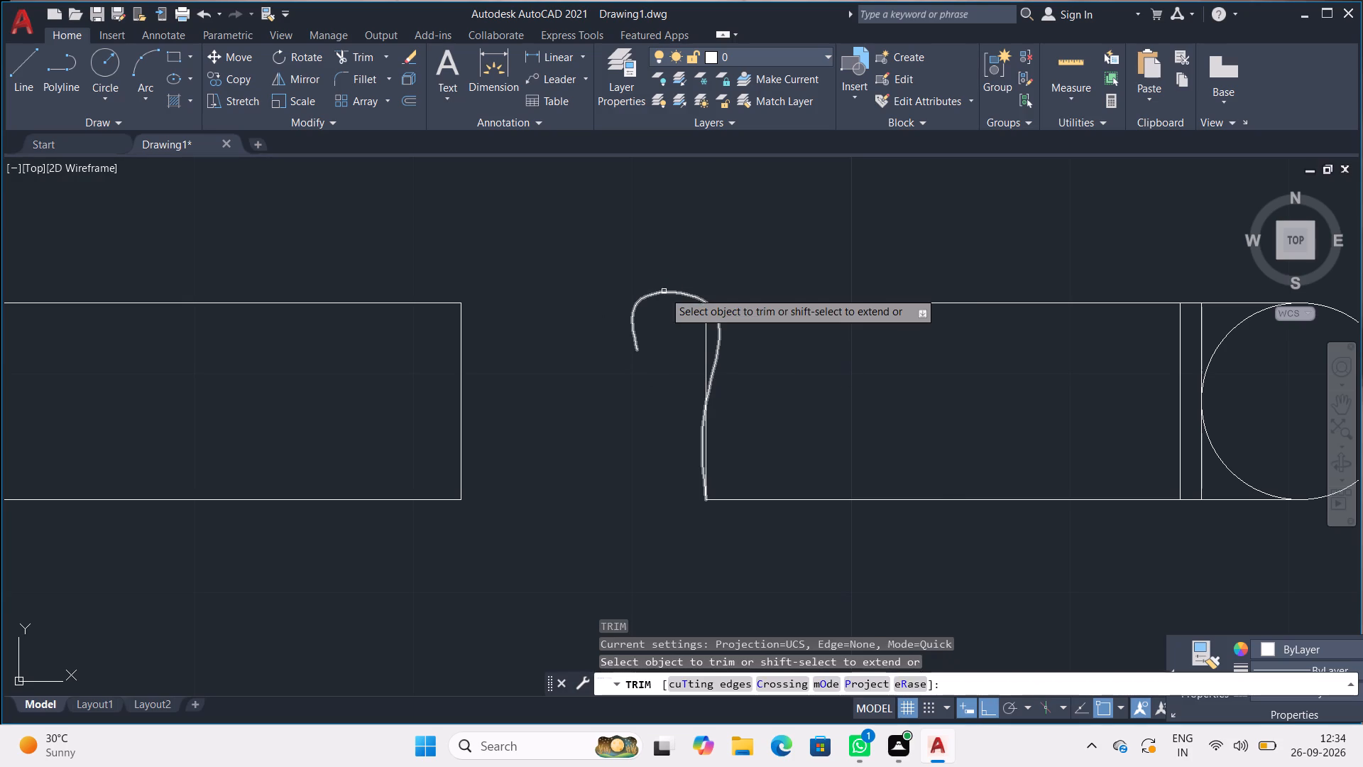
left_click_drag(669, 285, 659, 316)
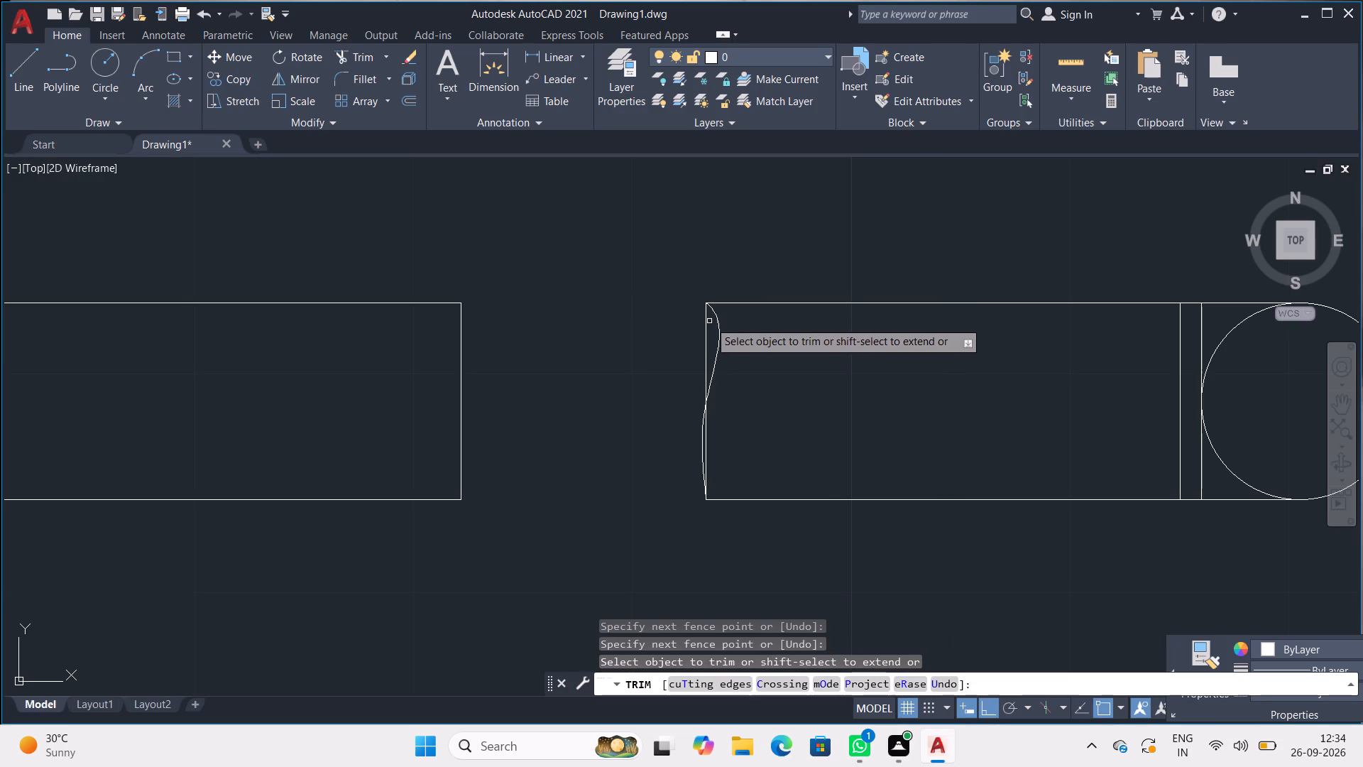
left_click_drag(713, 329, 693, 335)
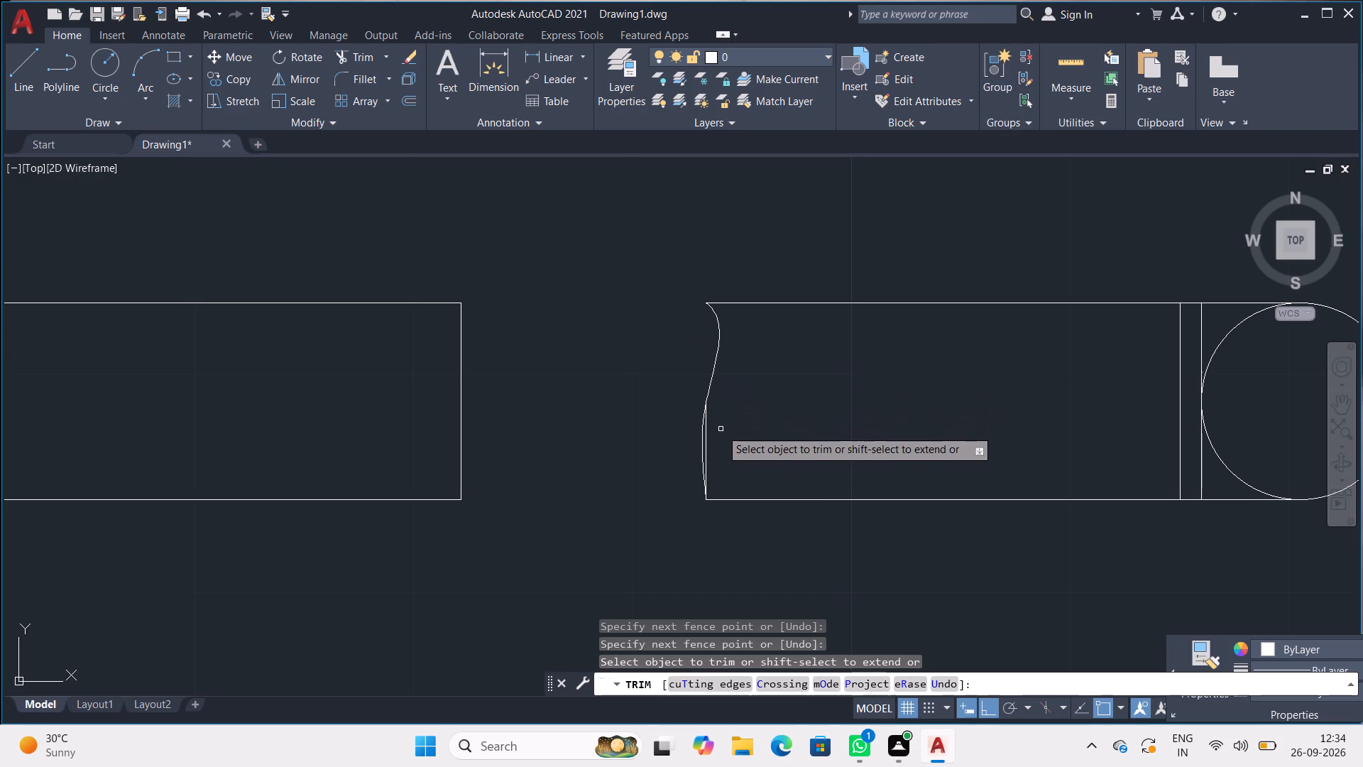
scroll(721, 429, "up", 3)
left_click_drag(687, 453, 665, 472)
scroll(755, 383, "down", 3)
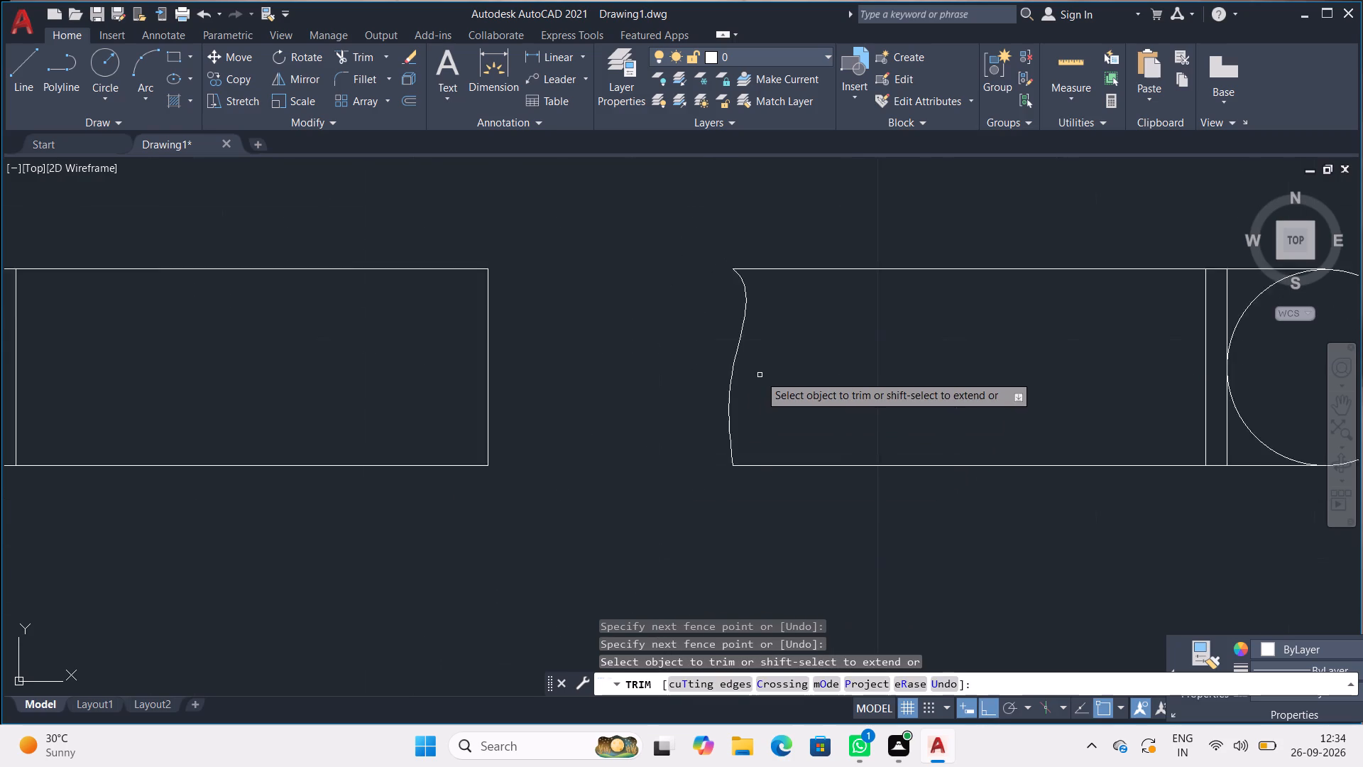
scroll(760, 375, "down", 2)
middle_click_drag(798, 365, 649, 344)
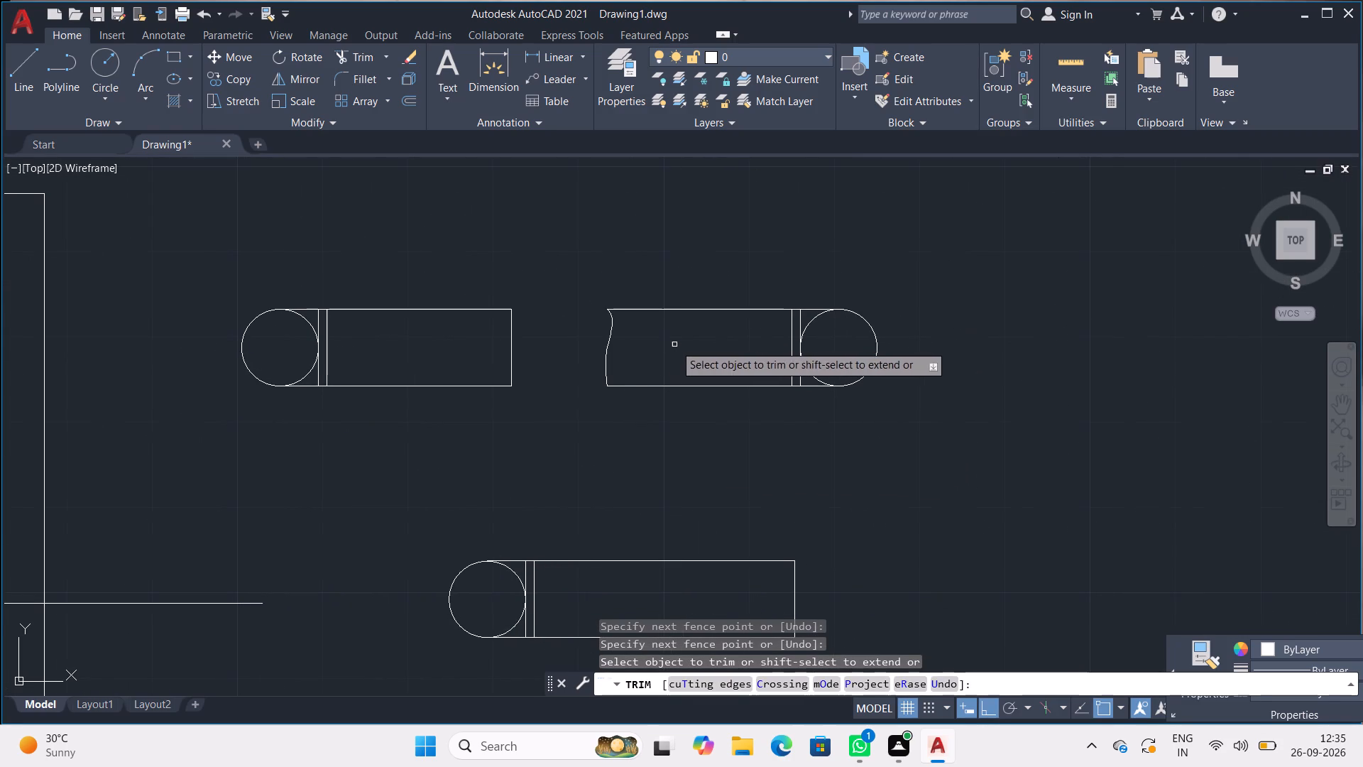
key("Escape")
key("Escape")
Copy the break-ended pipe with its circle and cross lines, and paste it through the tank's left outer wall near the horizontal centreline.
left_click_drag(852, 290, 784, 431)
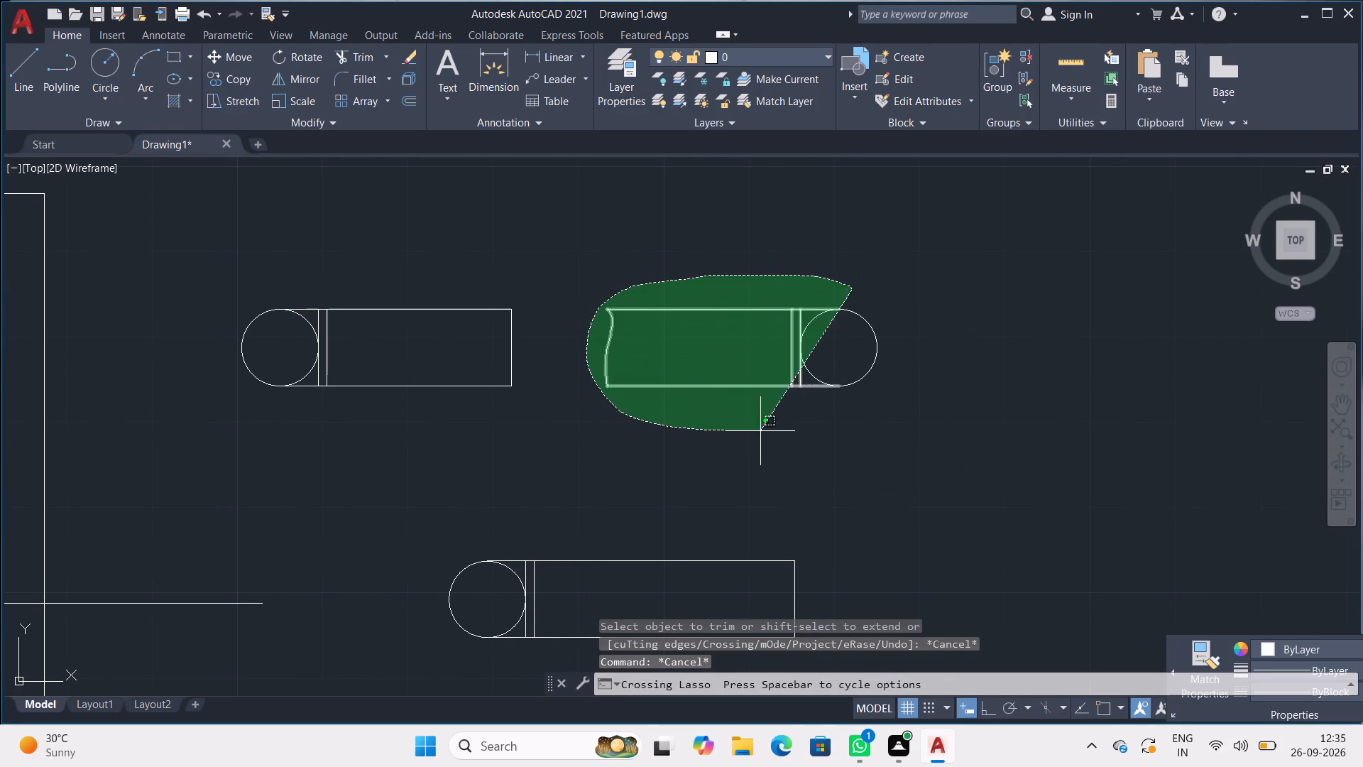
left_click_drag(784, 431, 914, 369)
key("ctrl+c")
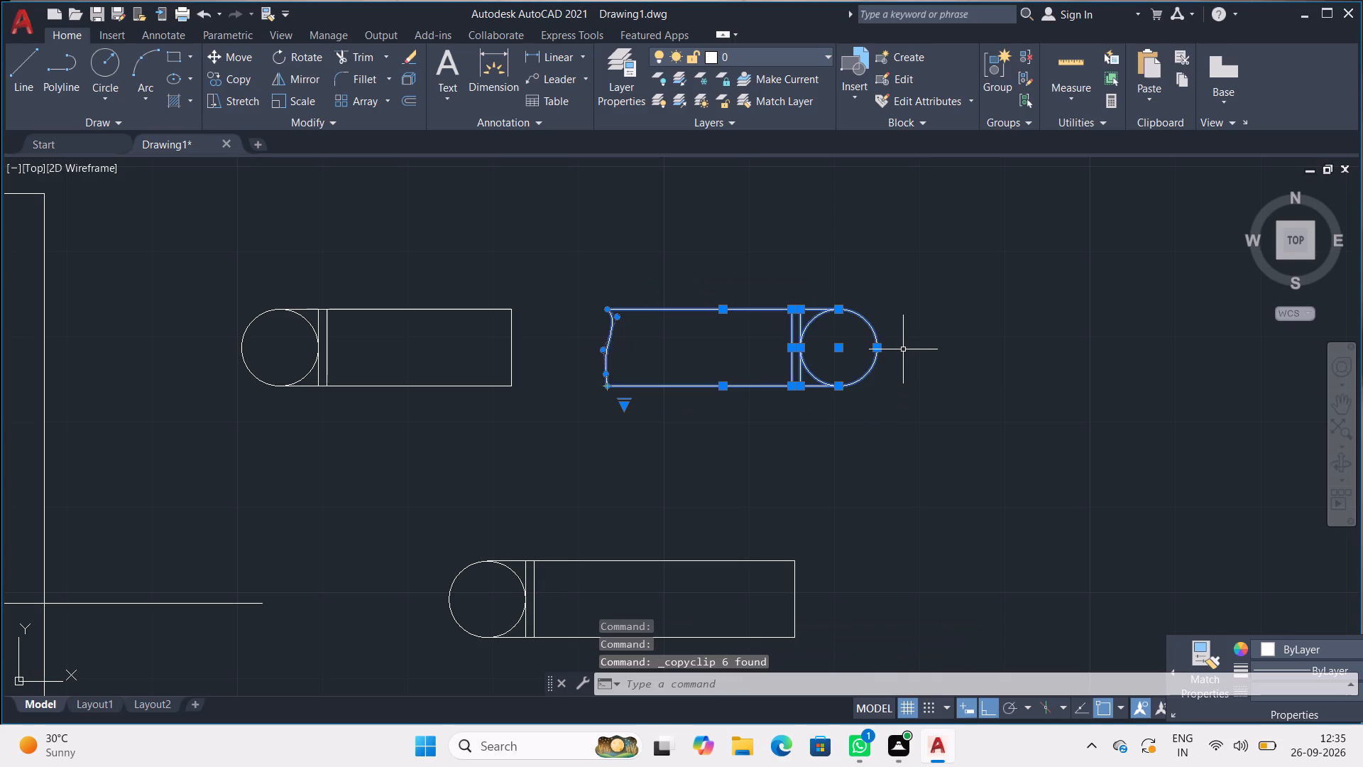
key("ctrl+v")
scroll(436, 410, "down", 2)
middle_click_drag(314, 435, 328, 428)
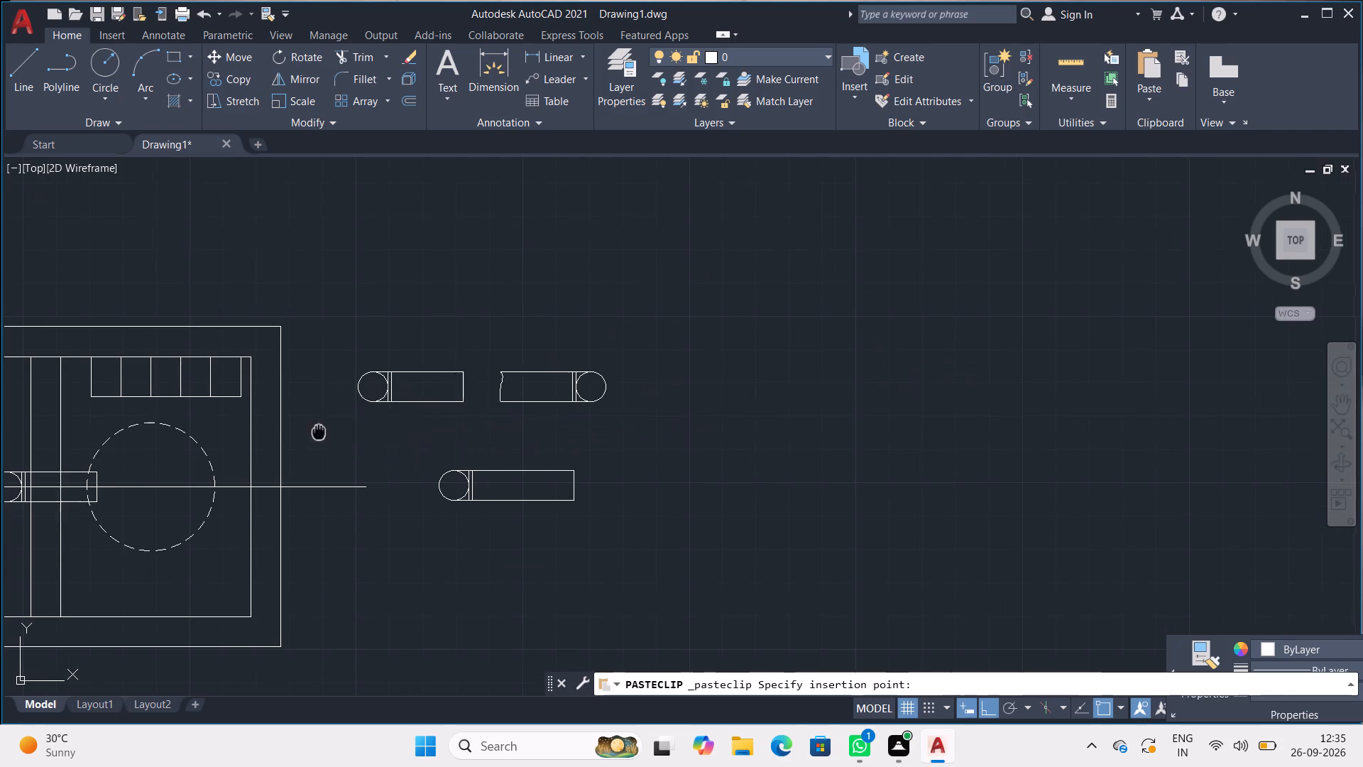
middle_click_drag(328, 428, 931, 353)
middle_click_drag(659, 401, 937, 336)
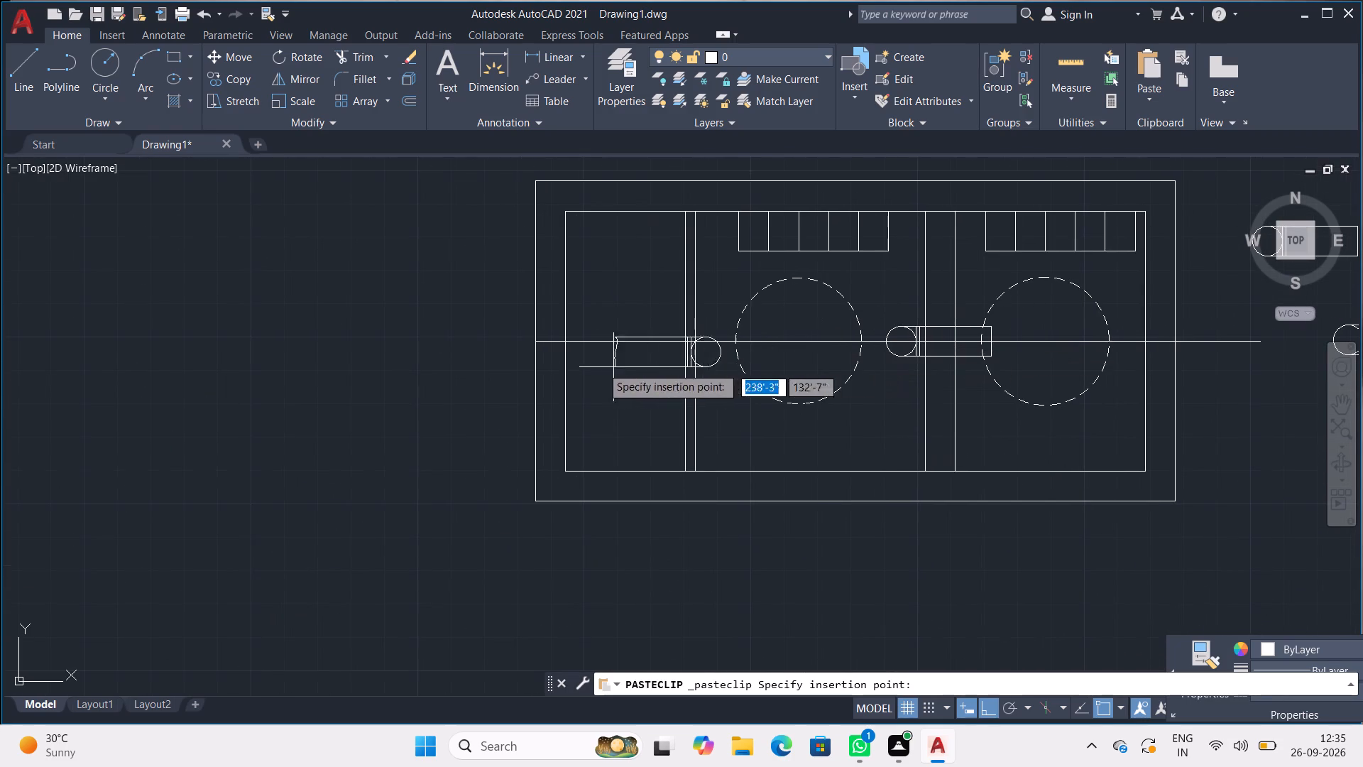
scroll(498, 360, "up", 1)
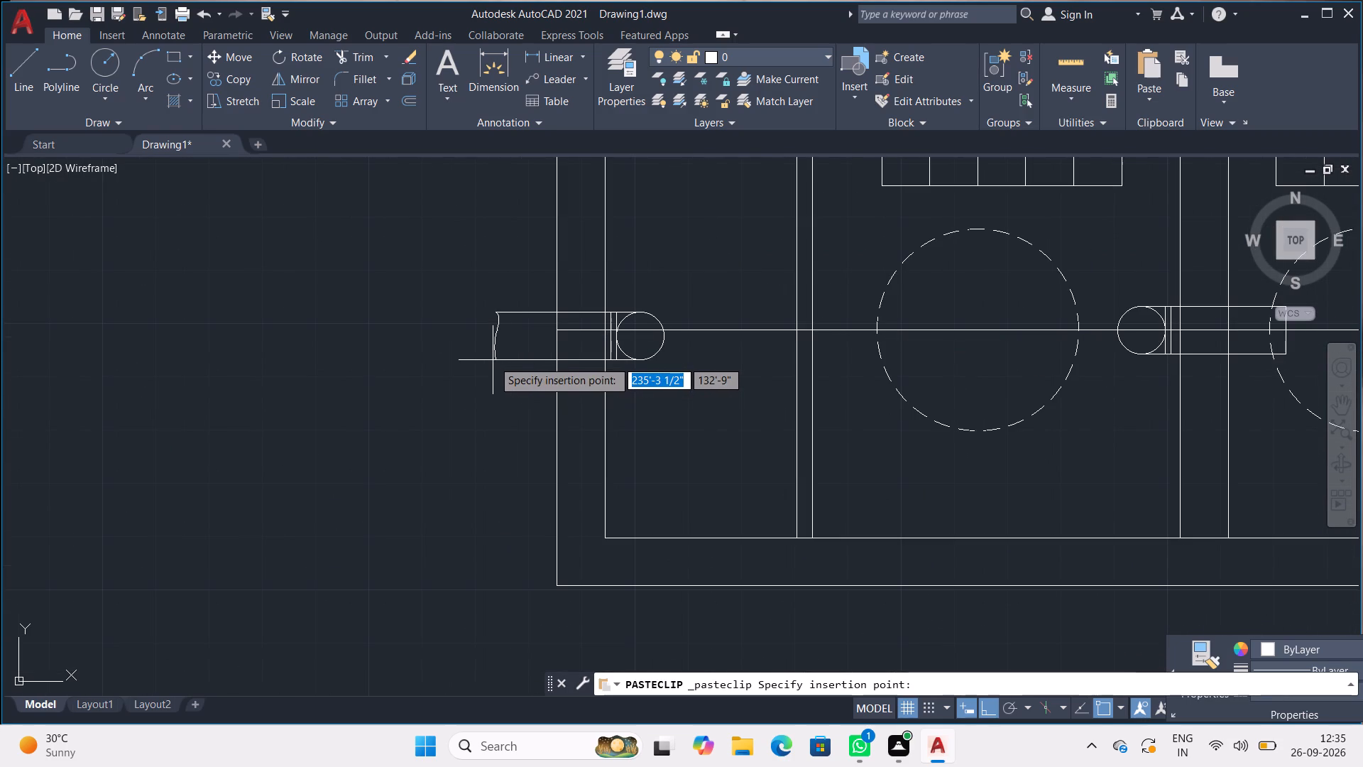
scroll(493, 360, "up", 2)
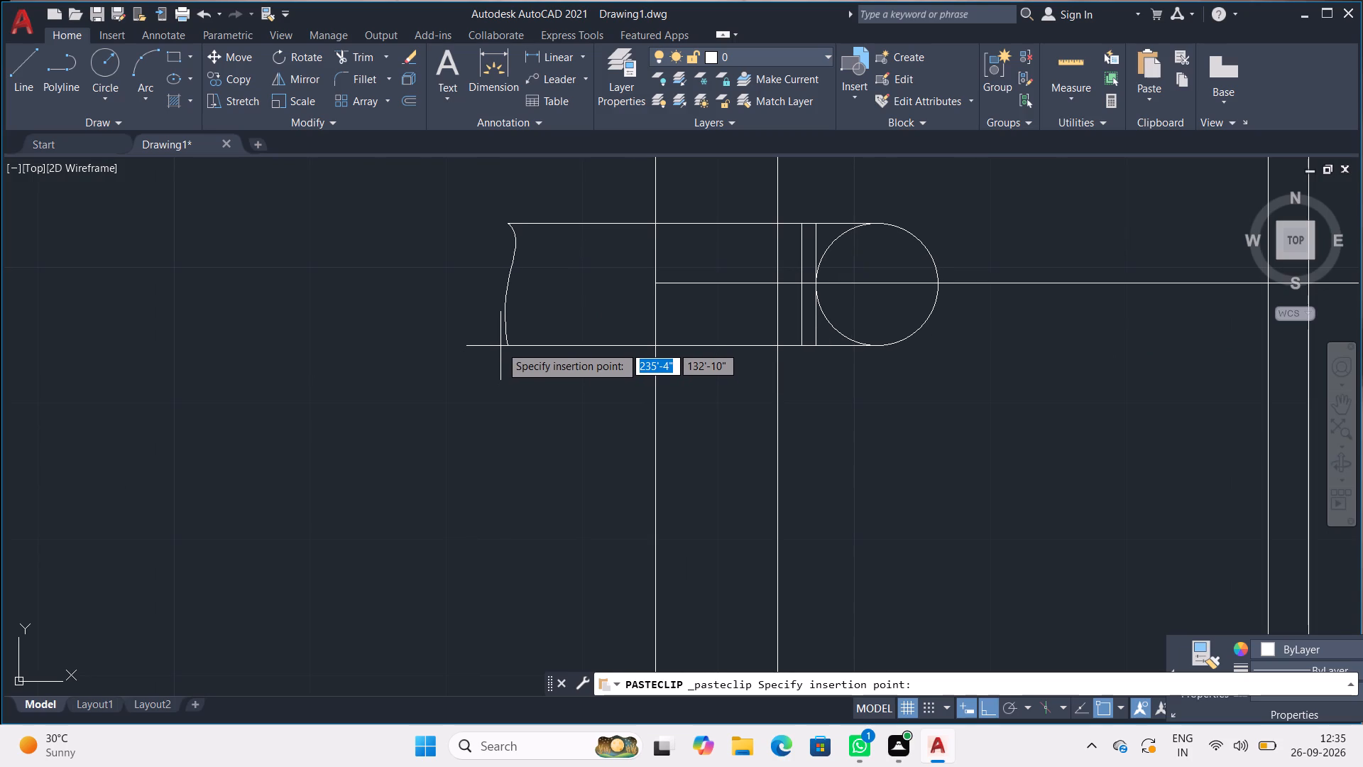
left_click(500, 346)
Erase the square-ended pipe copy with its circle beside the break-ended pipe outside the tank.
scroll(663, 327, "down", 3)
scroll(723, 336, "down", 1)
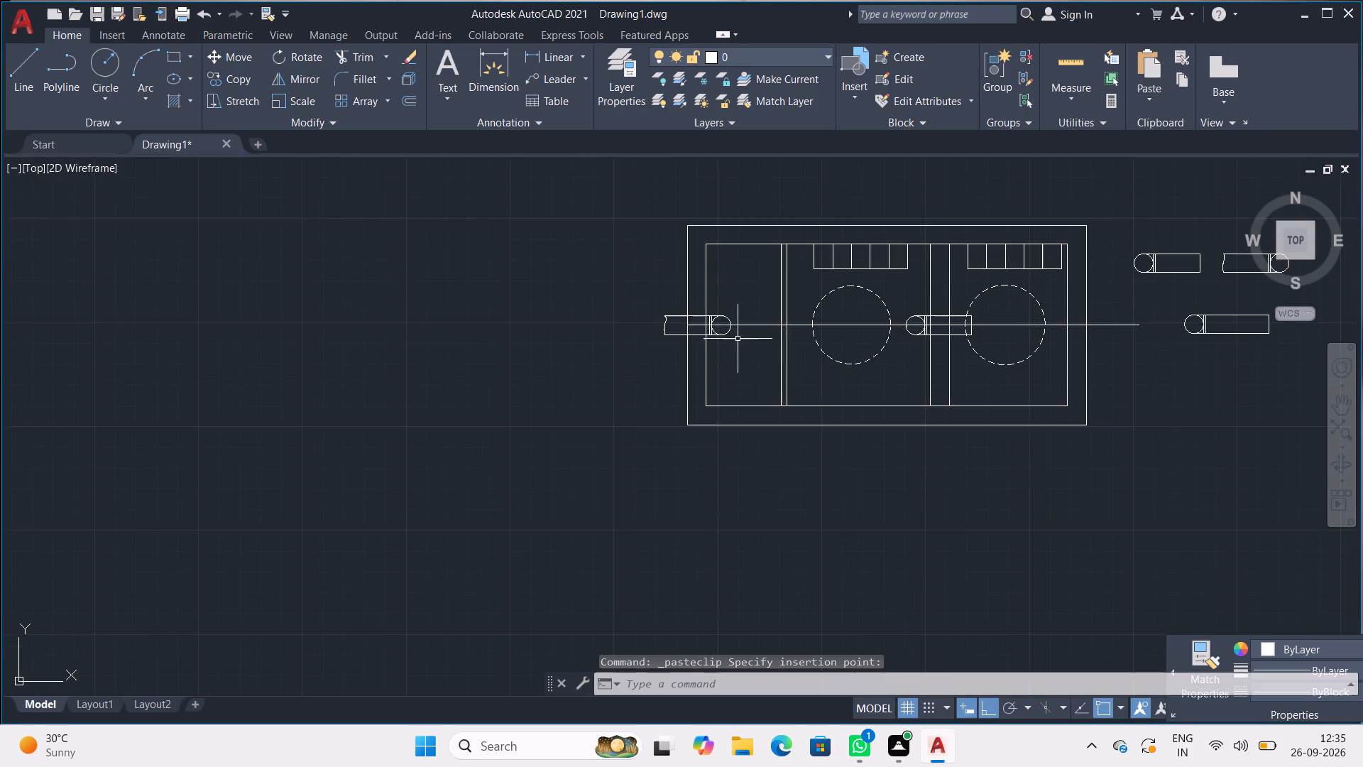
middle_click_drag(738, 339, 552, 360)
middle_click_drag(767, 343, 757, 345)
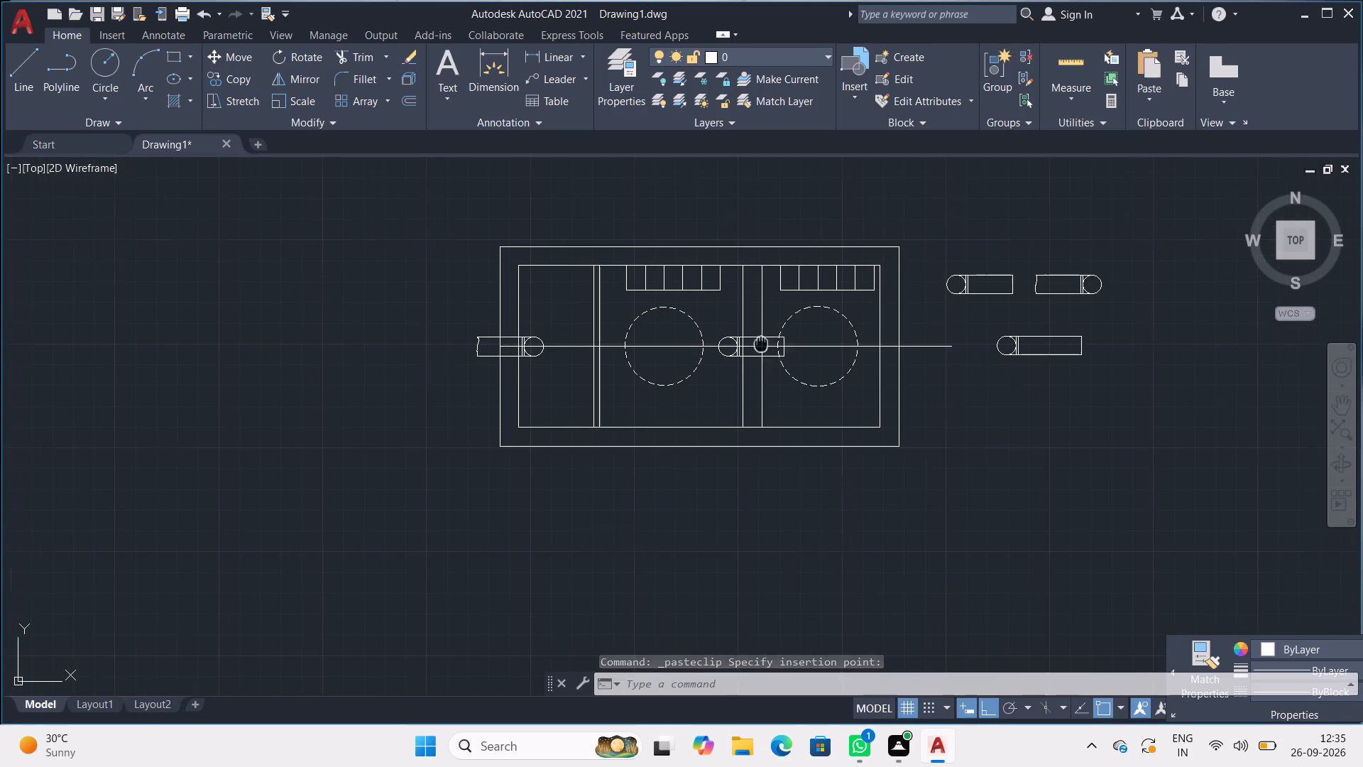
middle_click_drag(757, 345, 489, 391)
scroll(785, 322, "up", 2)
left_click_drag(679, 288, 677, 288)
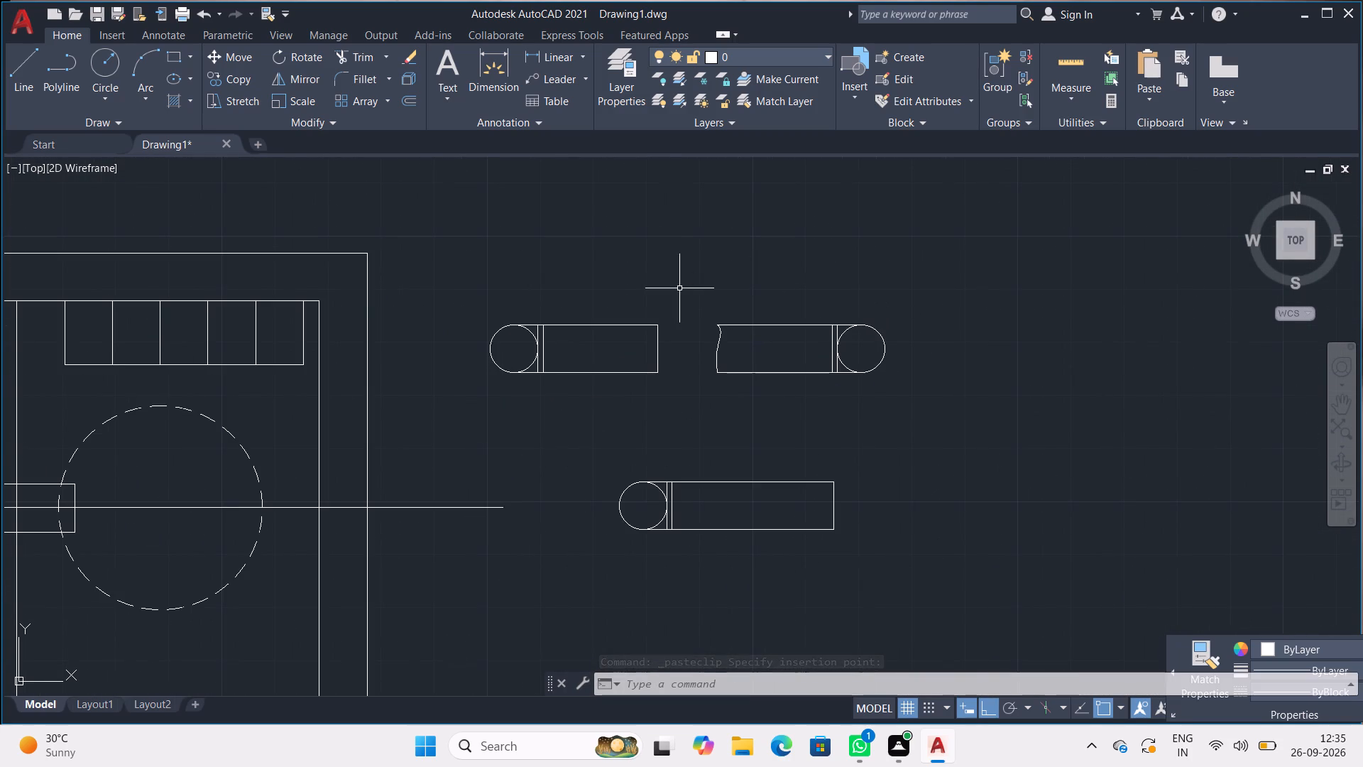
left_click_drag(677, 288, 575, 359)
key("Delete")
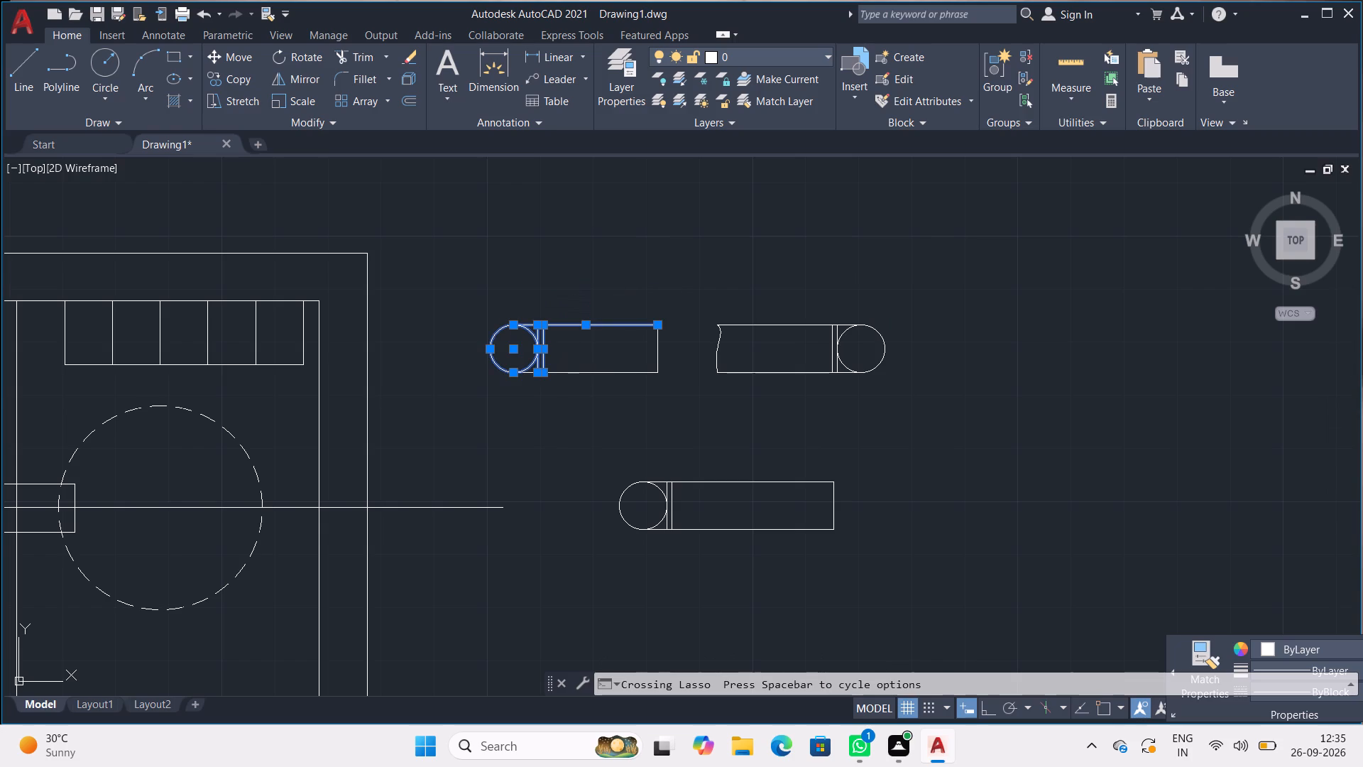
left_click_drag(680, 352, 552, 360)
left_click_drag(611, 341, 606, 347)
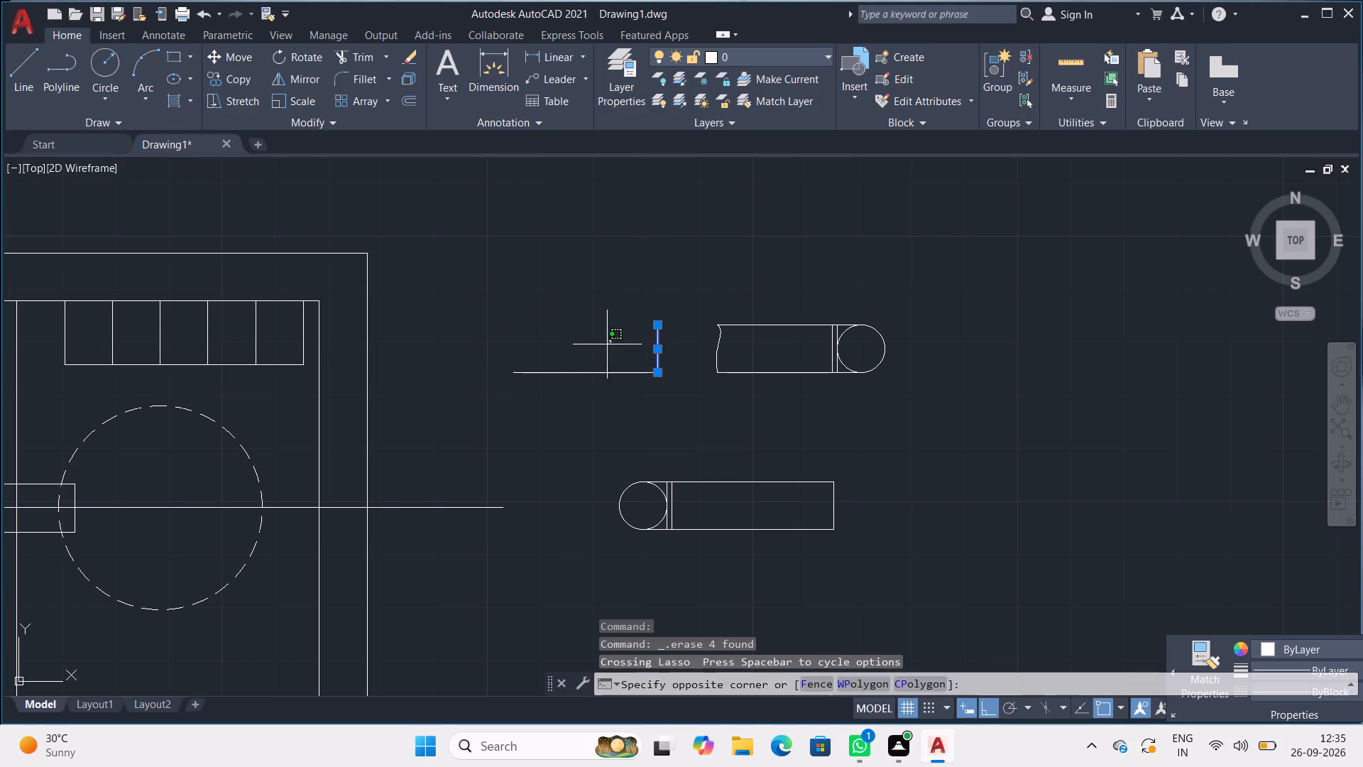
left_click_drag(606, 347, 590, 391)
key("Delete")
Mirror the break-ended pipe outside the tank about a vertical line just beyond its wavy end, keeping the source objects.
left_click_drag(927, 300, 1029, 381)
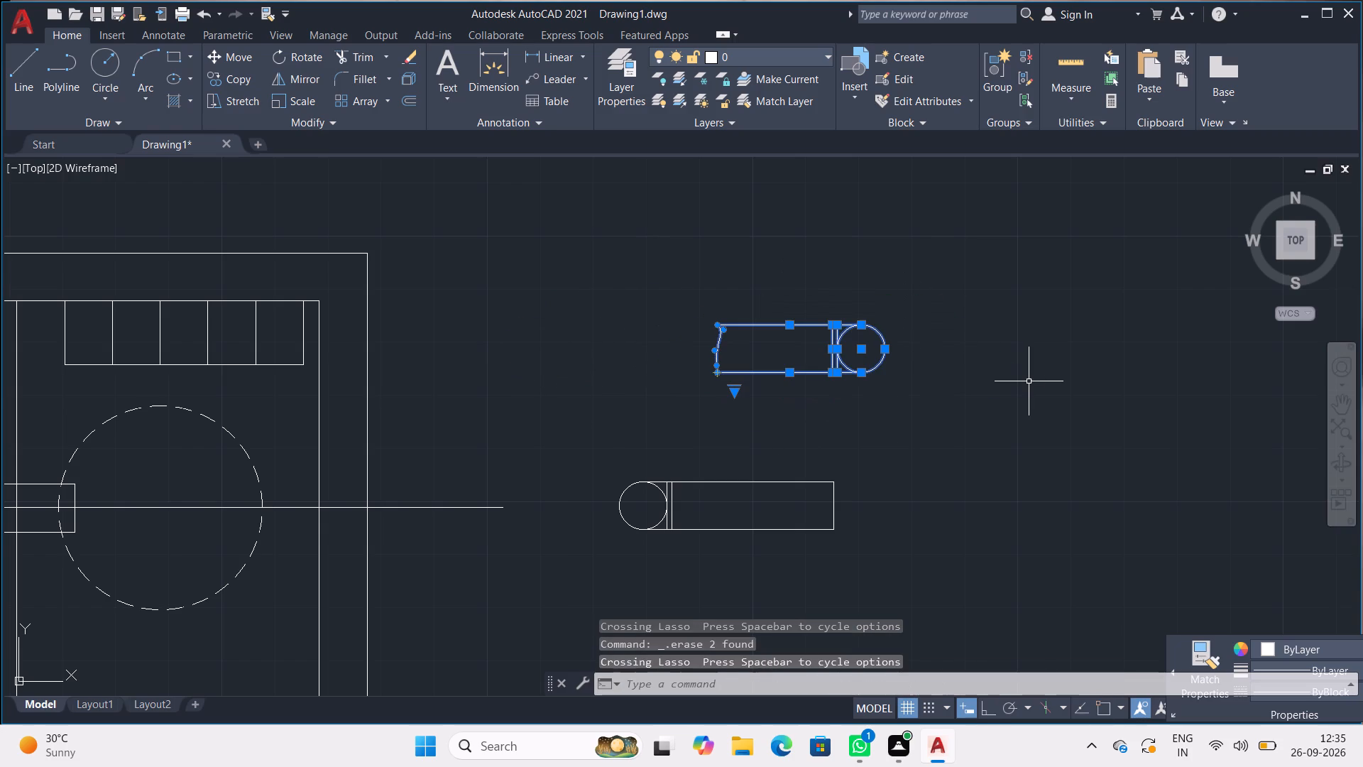
type("MI")
key("Return")
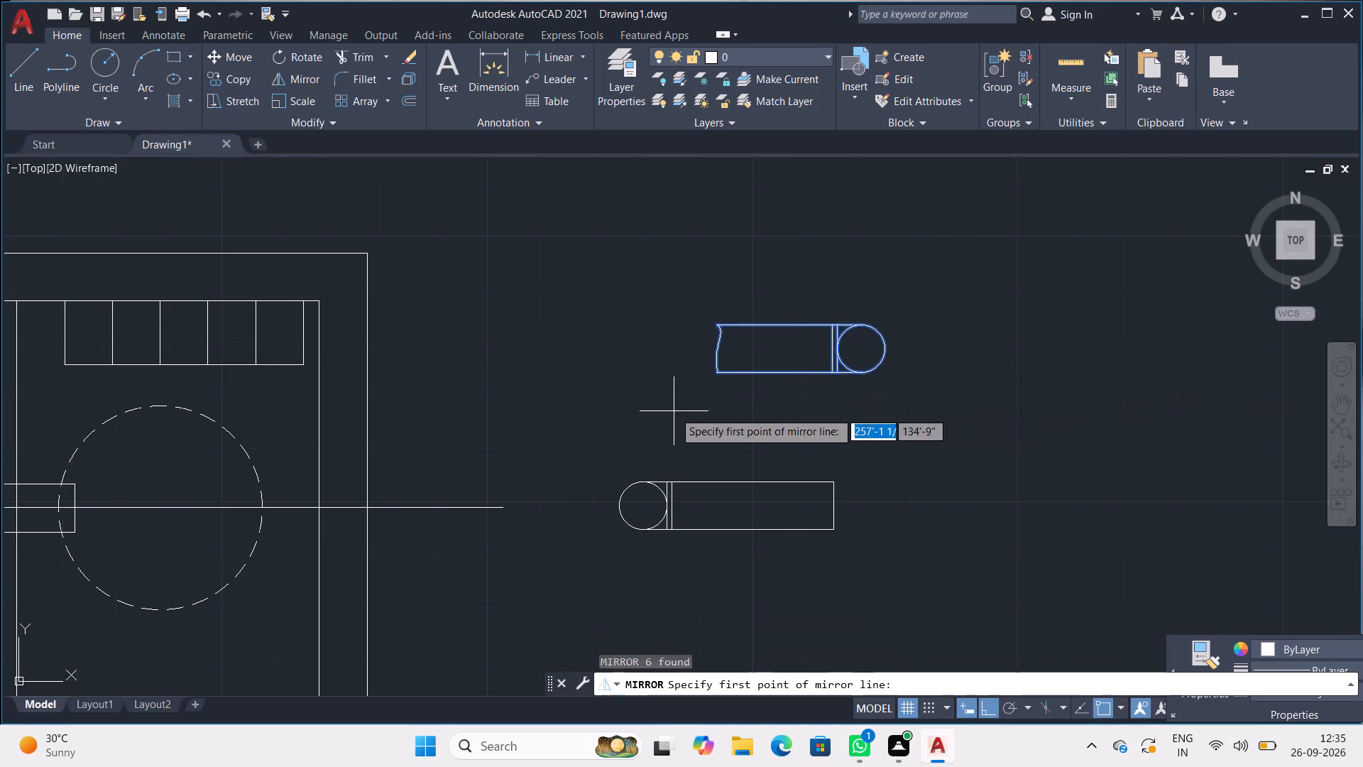
left_click(674, 407)
left_click(691, 254)
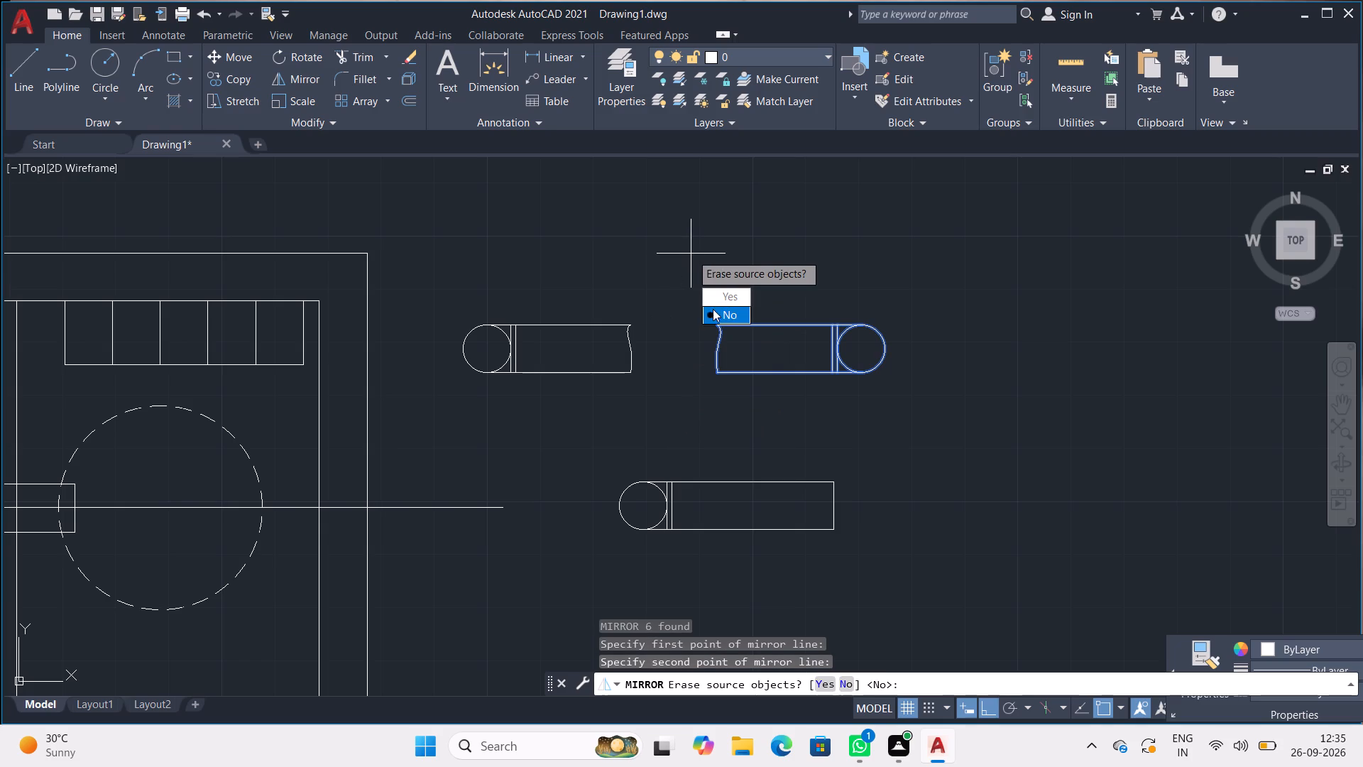
left_click_drag(713, 309, 691, 254)
Copy the mirrored break-ended pipe and paste it through the tank's right outer wall, with its circle beside the dashed chamber circle.
left_click_drag(635, 273, 704, 381)
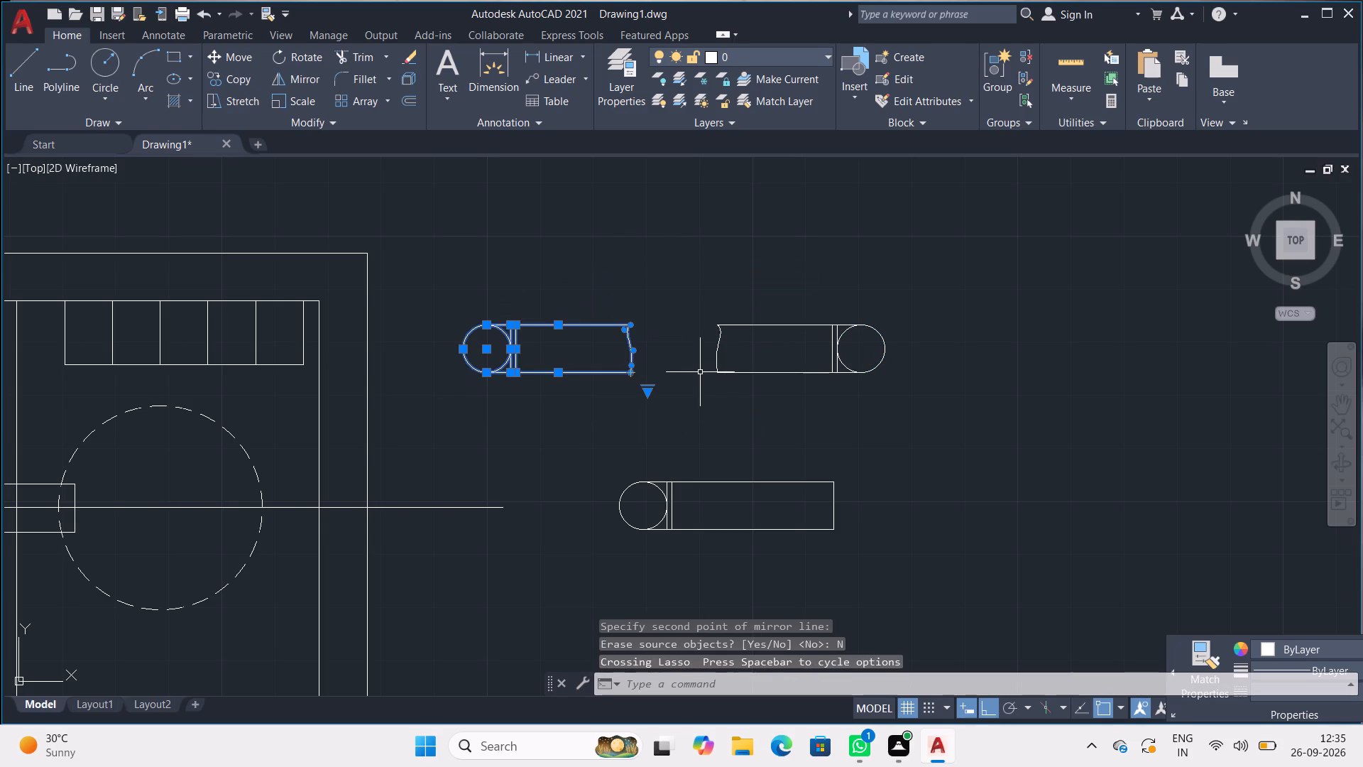
key("ctrl+c")
key("ctrl+v")
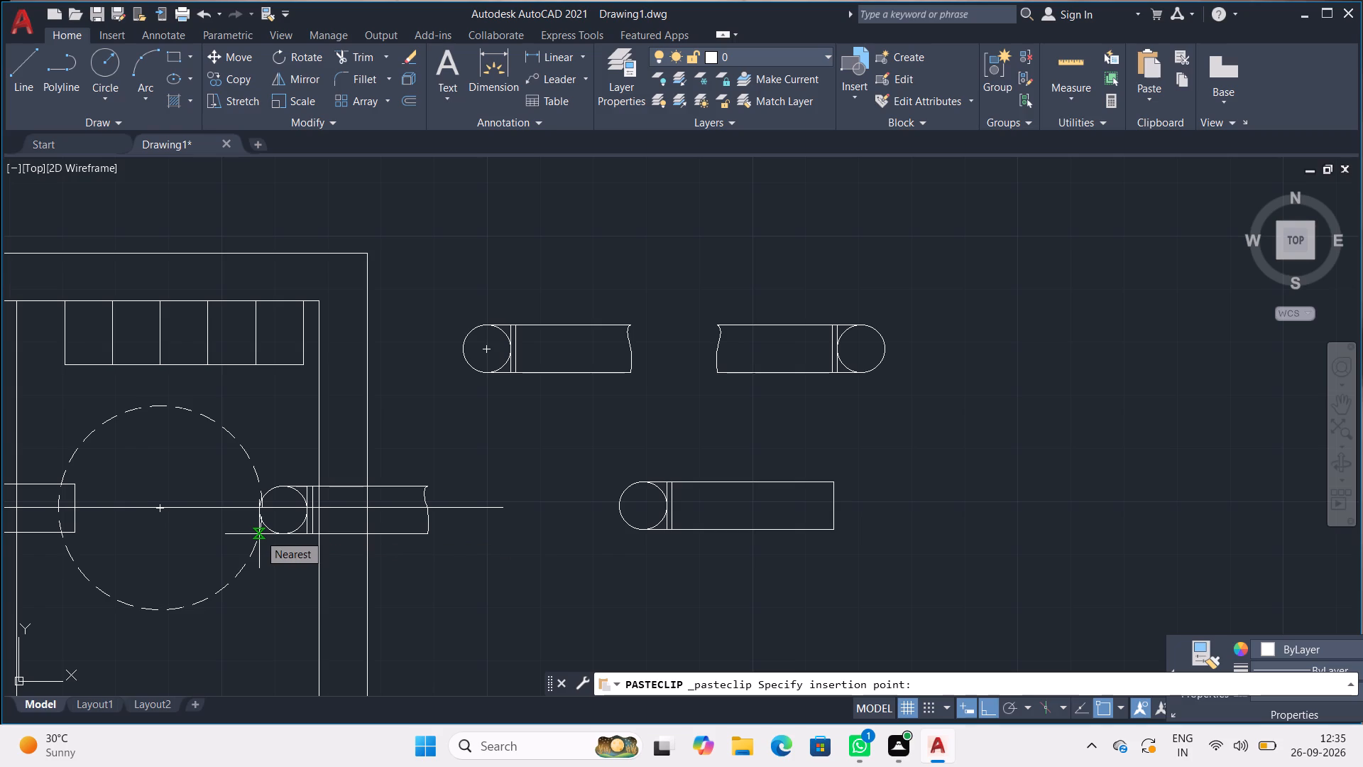
middle_click_drag(259, 534, 329, 518)
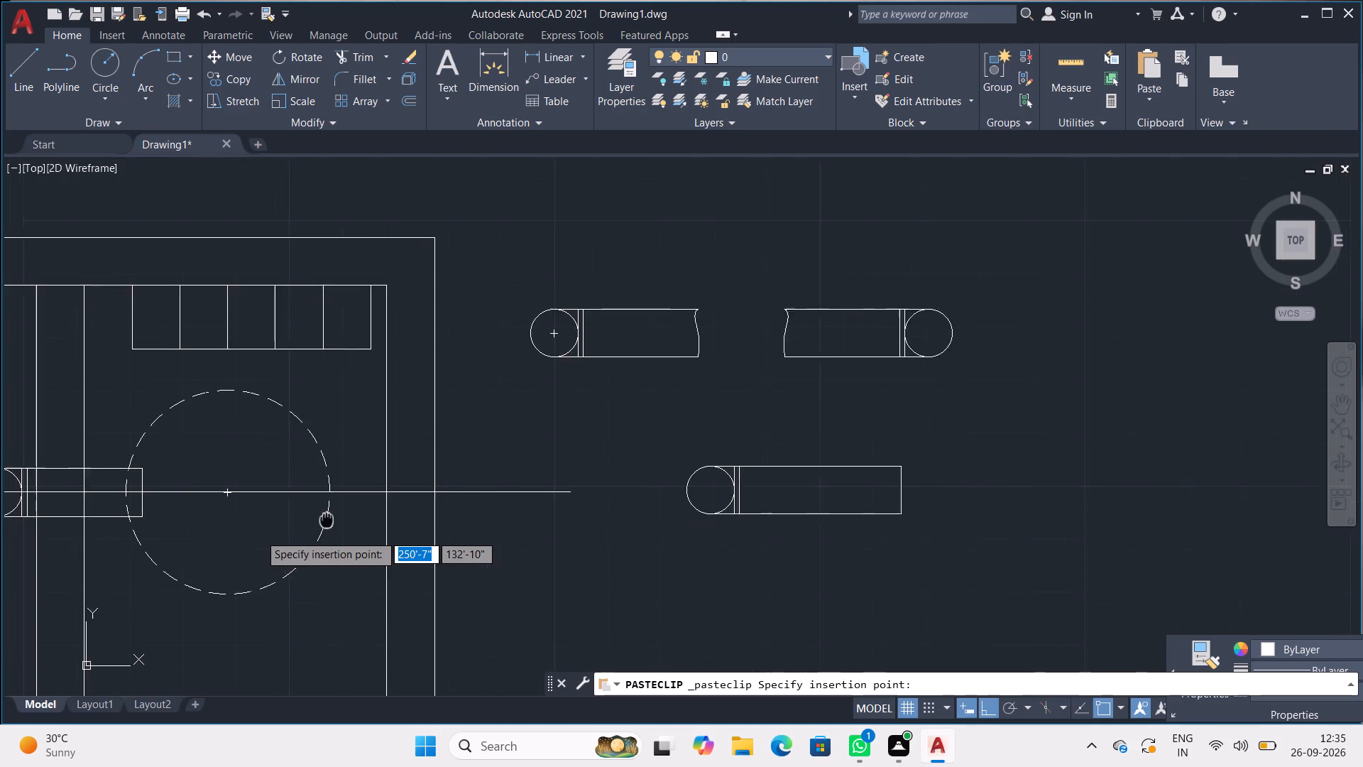
middle_click_drag(329, 518, 354, 508)
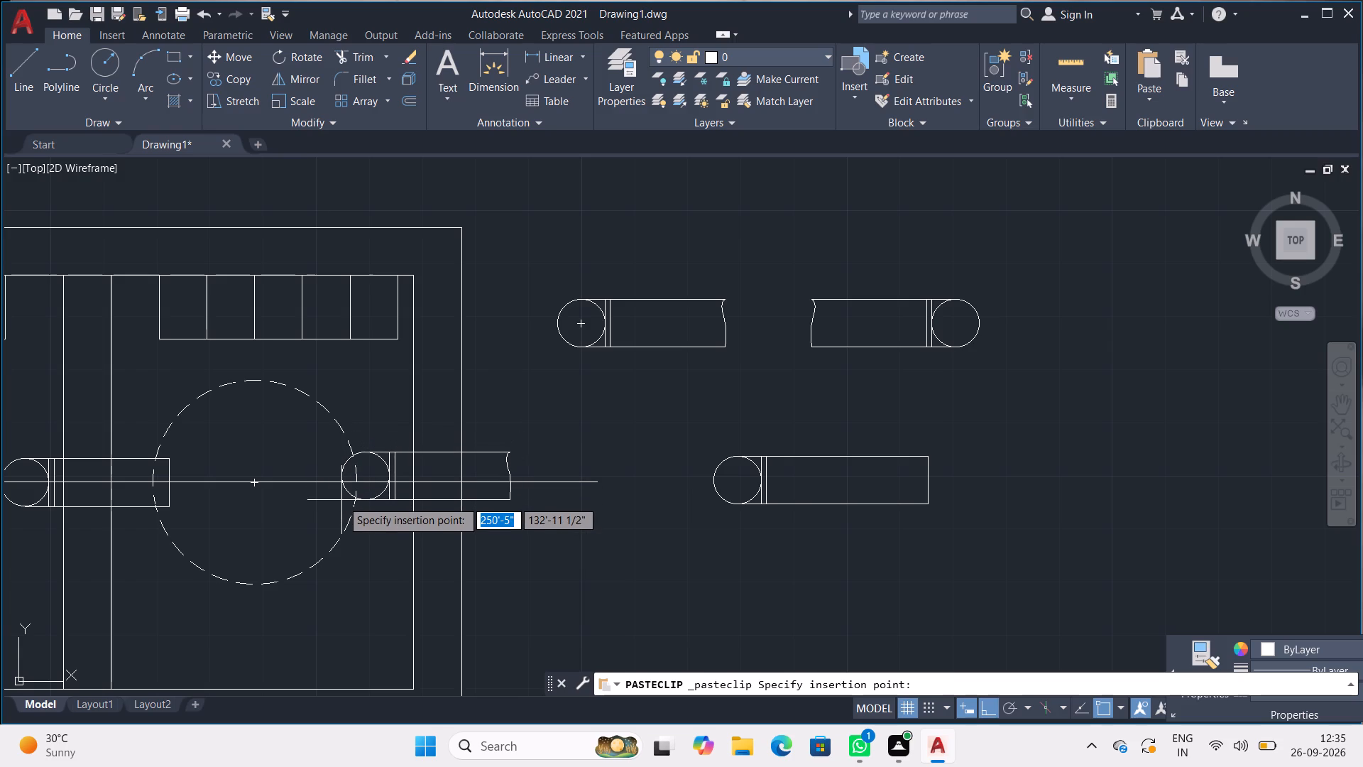
middle_click_drag(341, 500, 658, 504)
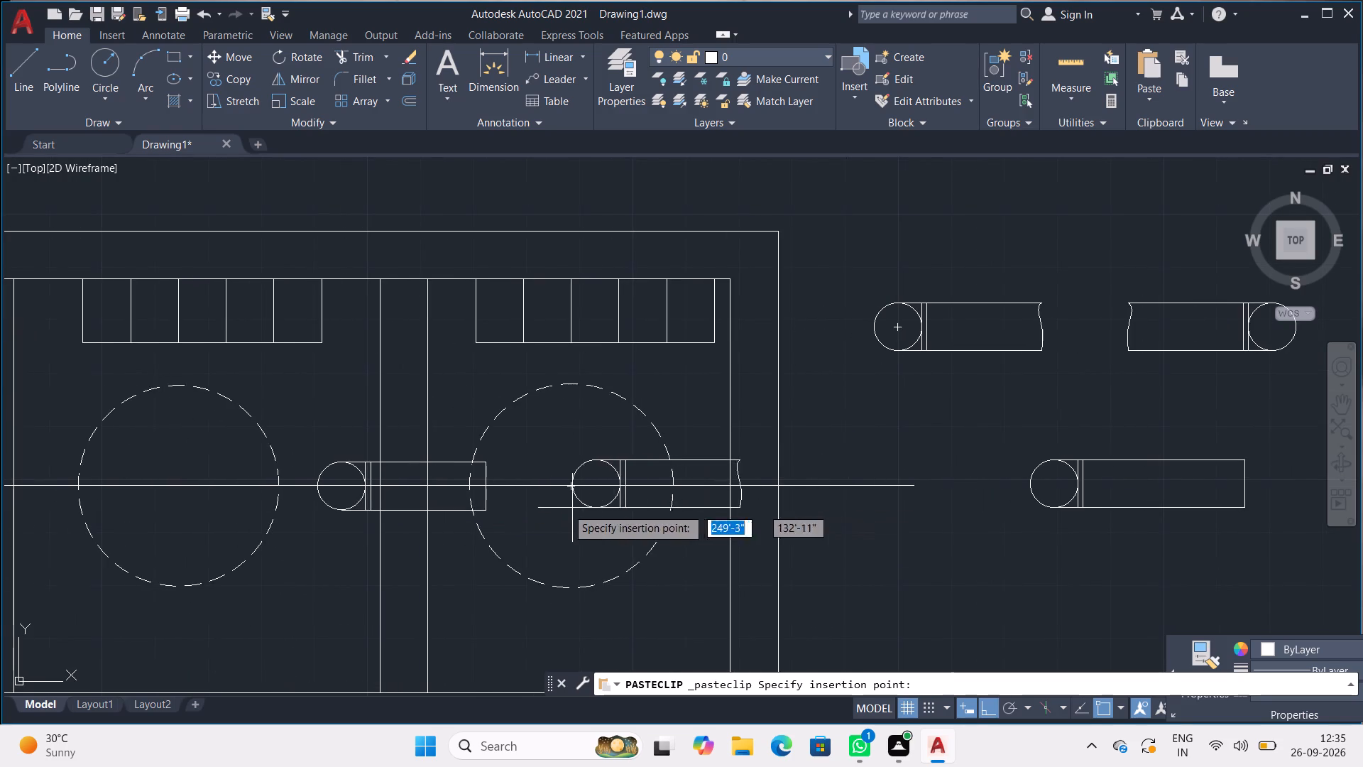
scroll(536, 513, "down", 1)
middle_click_drag(531, 520, 480, 440)
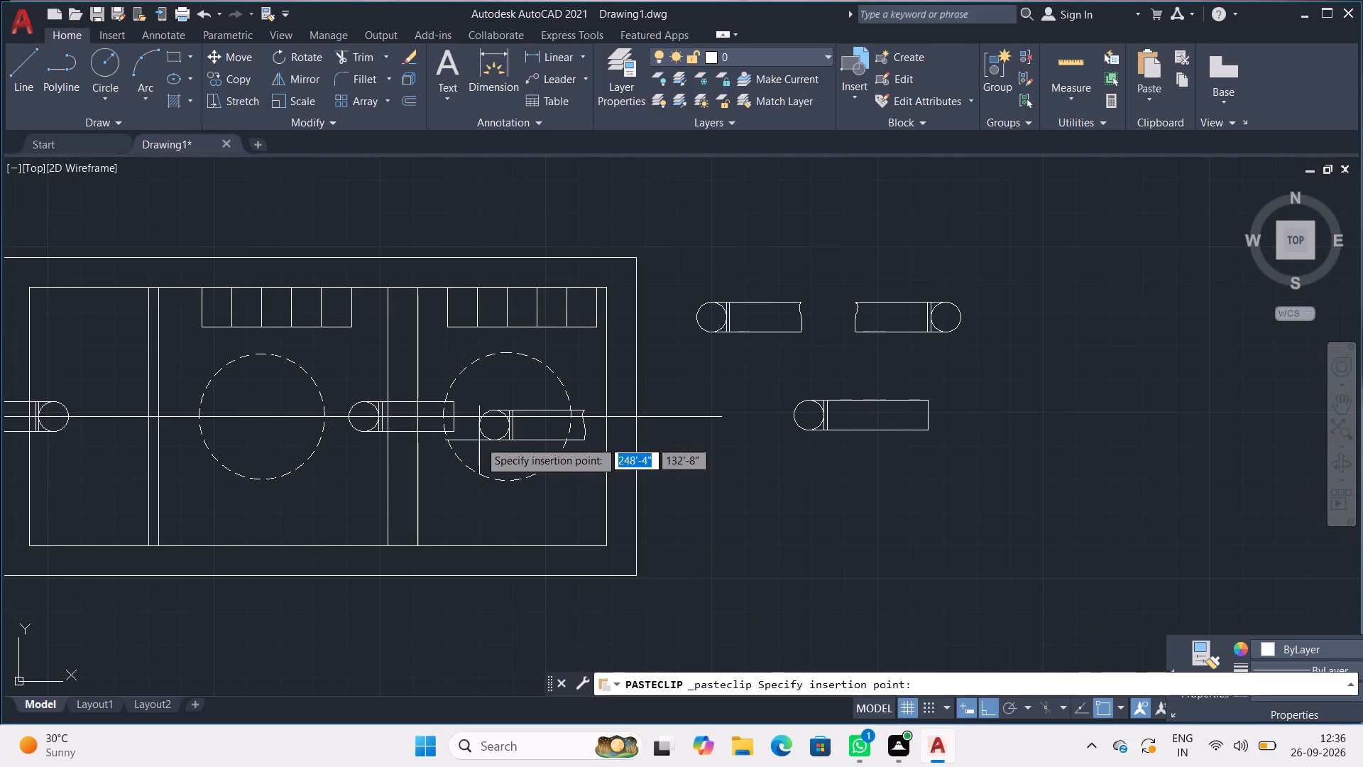
left_click(566, 434)
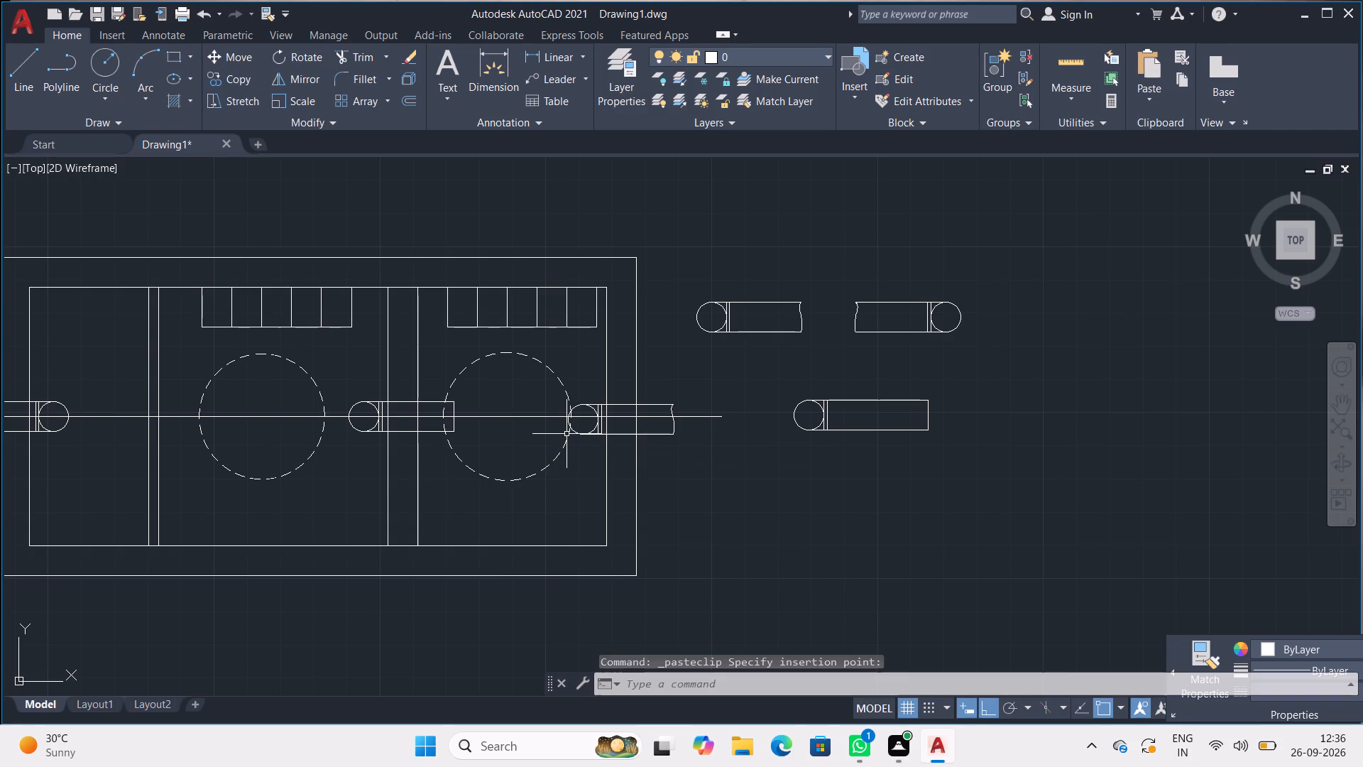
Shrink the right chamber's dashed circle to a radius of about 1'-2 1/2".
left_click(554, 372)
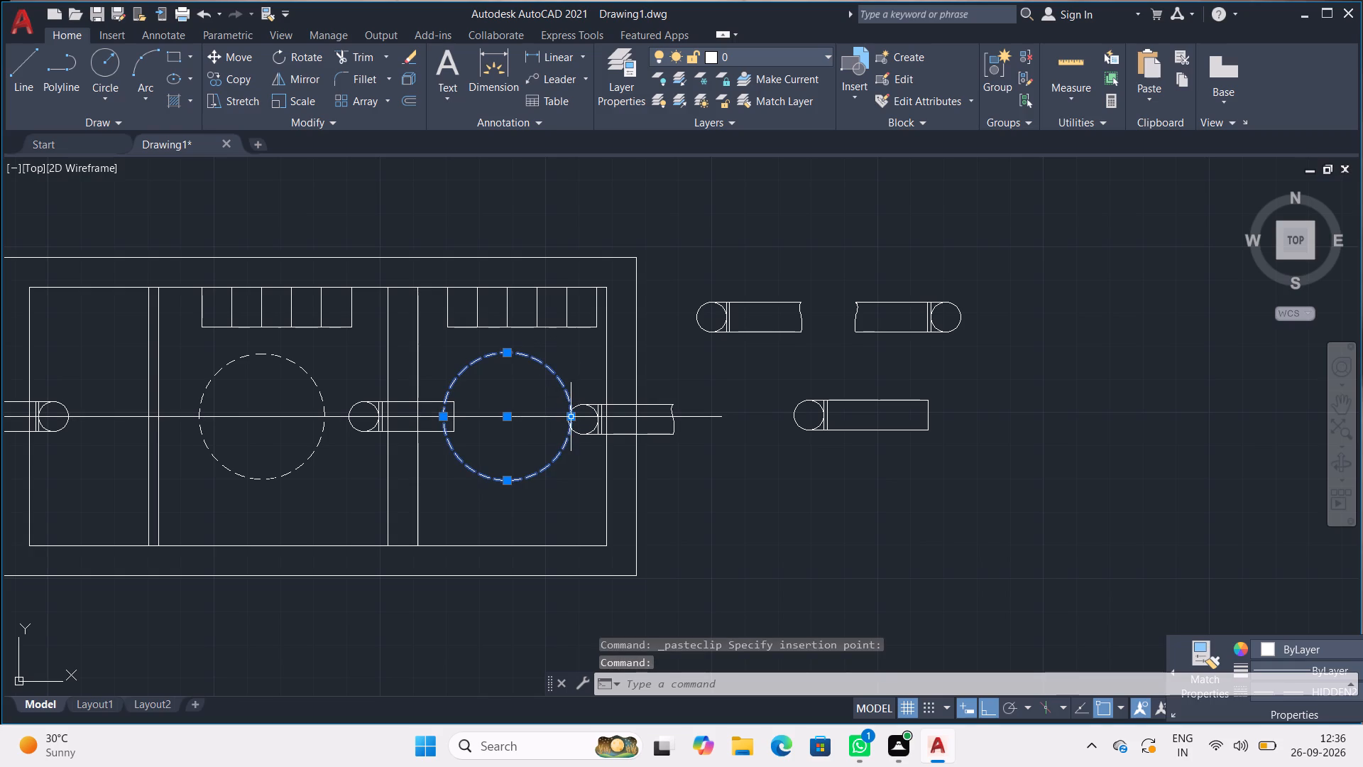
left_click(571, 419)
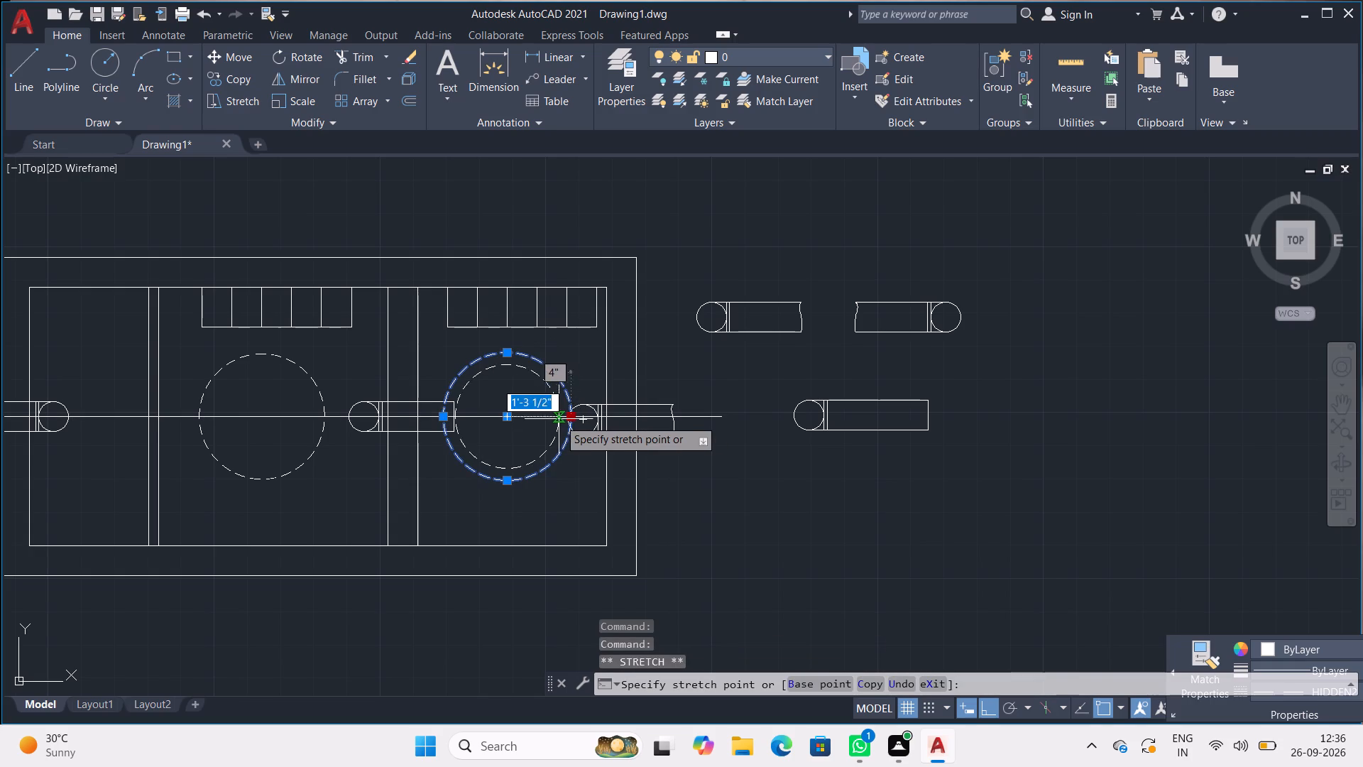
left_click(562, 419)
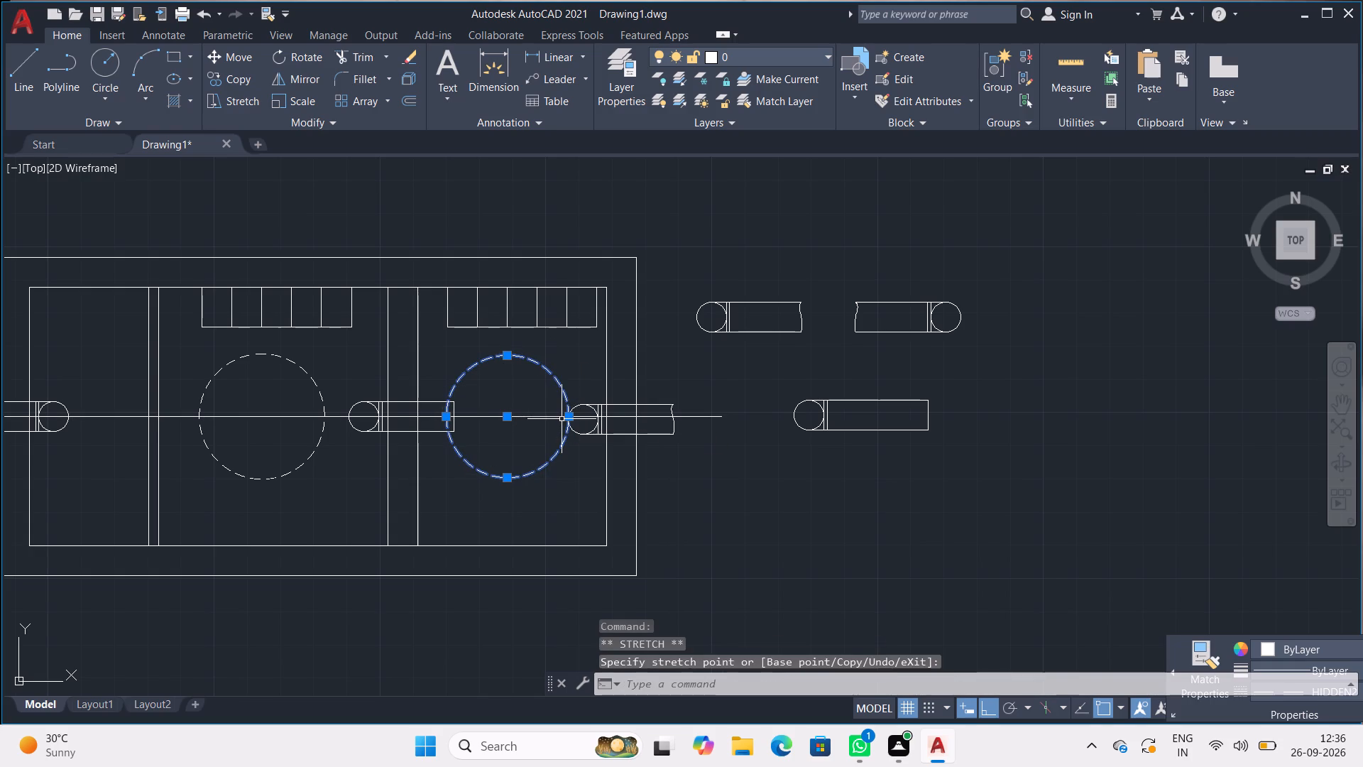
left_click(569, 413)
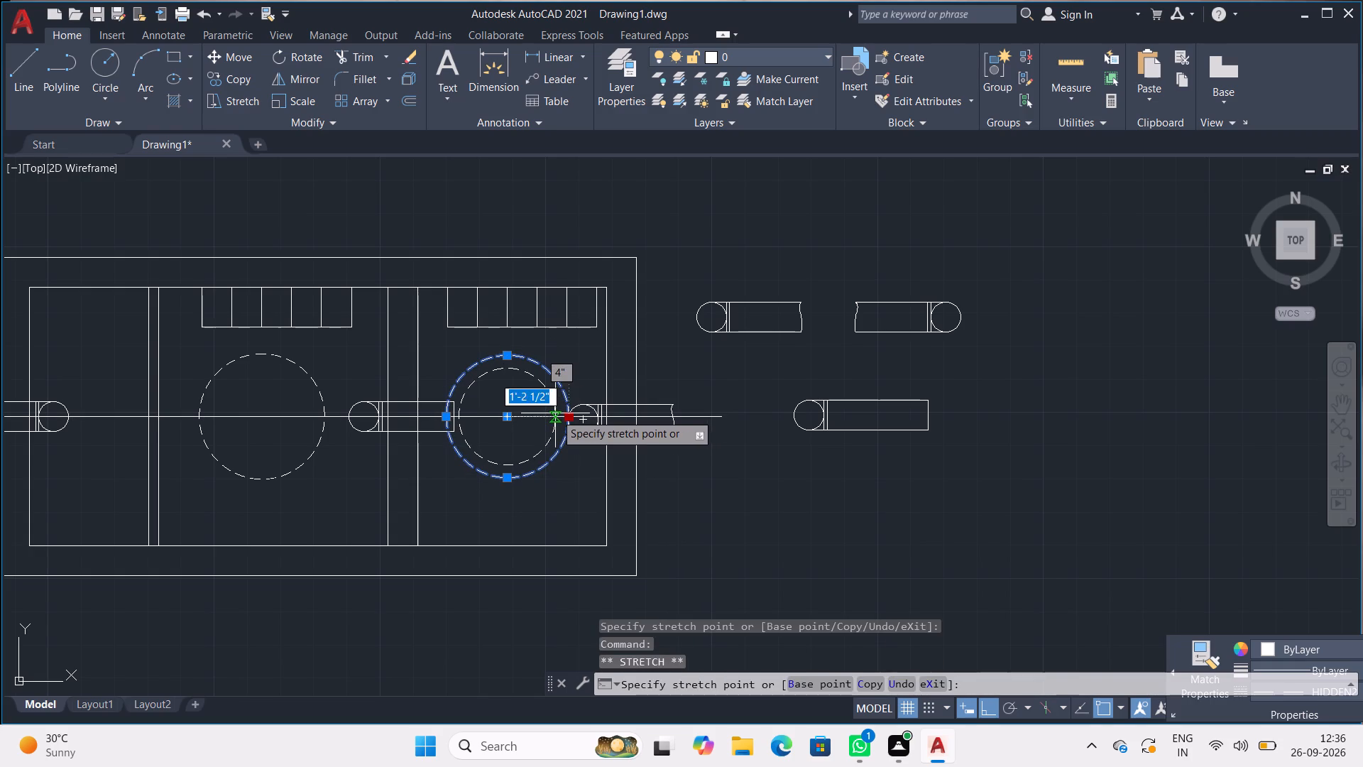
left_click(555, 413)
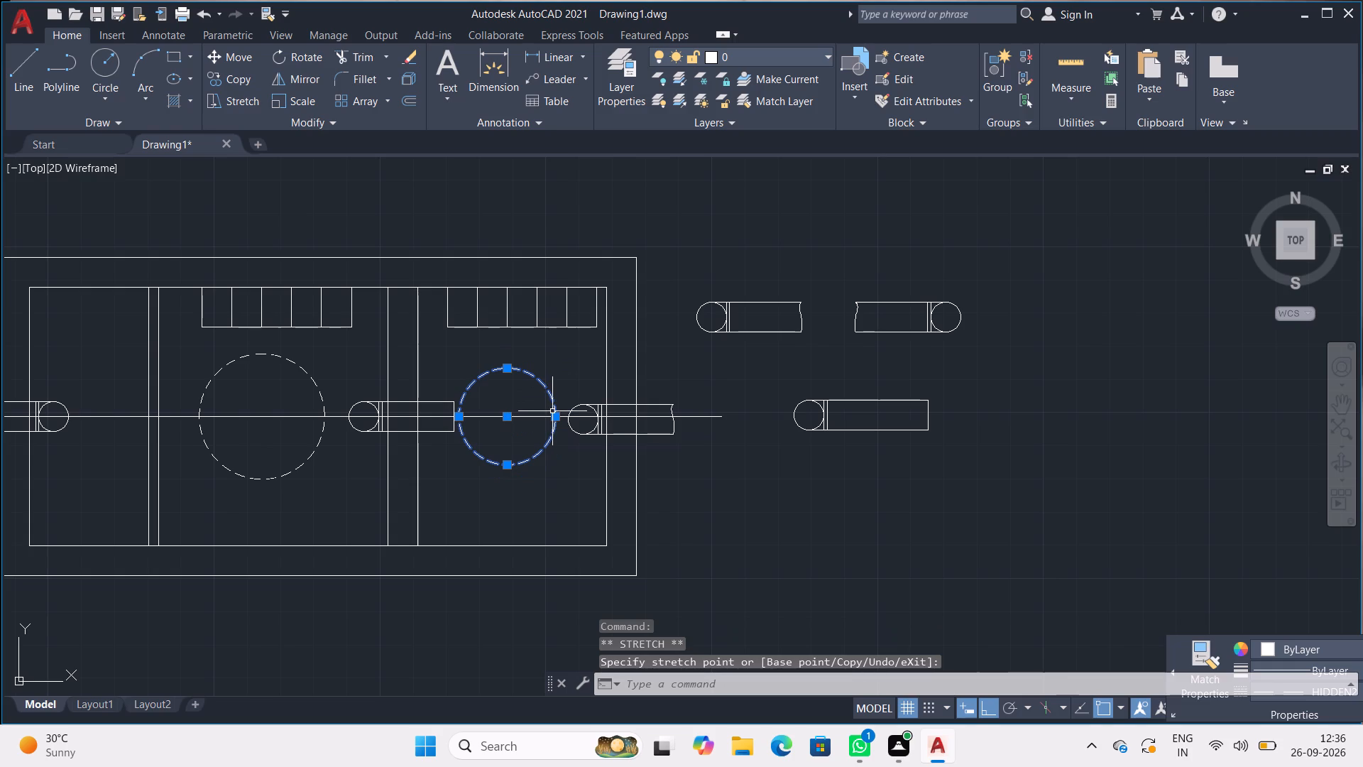
Move the right chamber's dashed circle about 4" toward the partition along the centreline and enlarge its radius to about 1'-7 1/2".
left_click(508, 420)
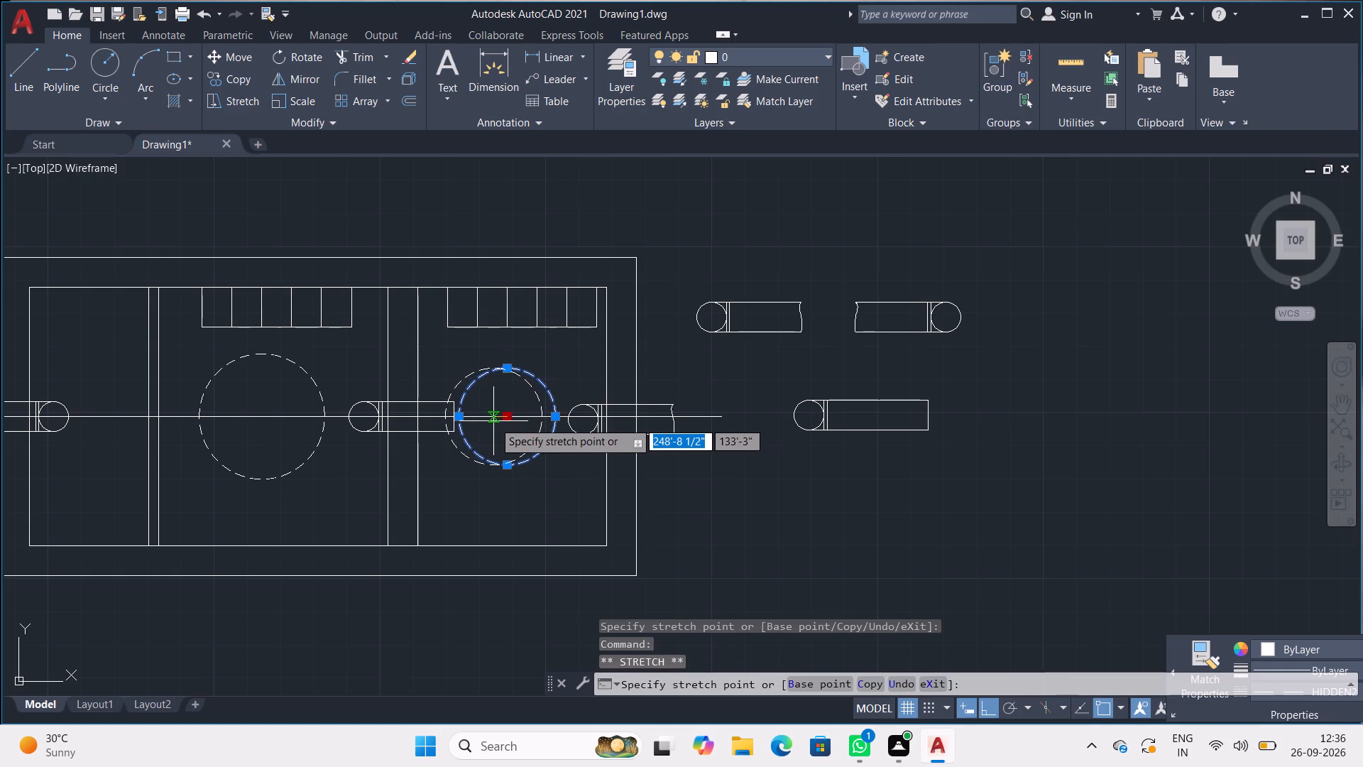
left_click(493, 420)
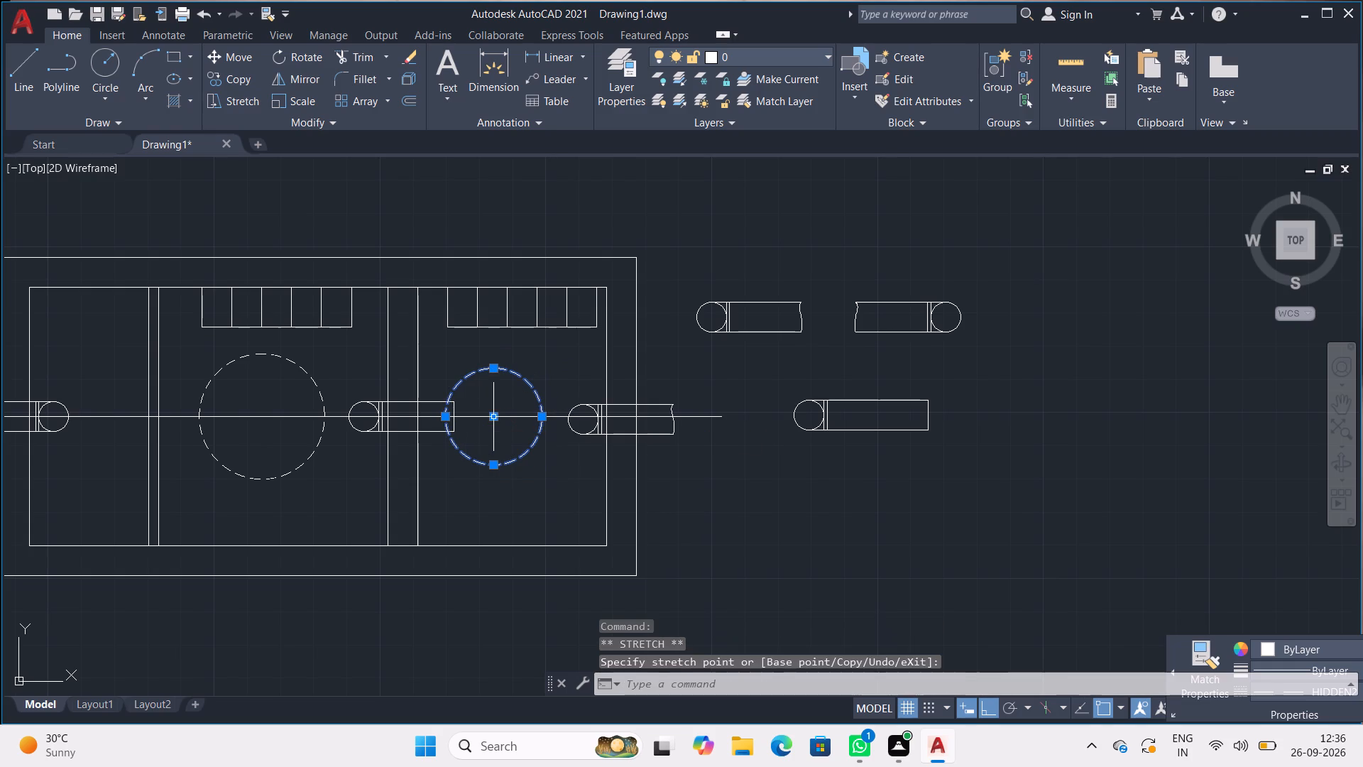
left_click(493, 371)
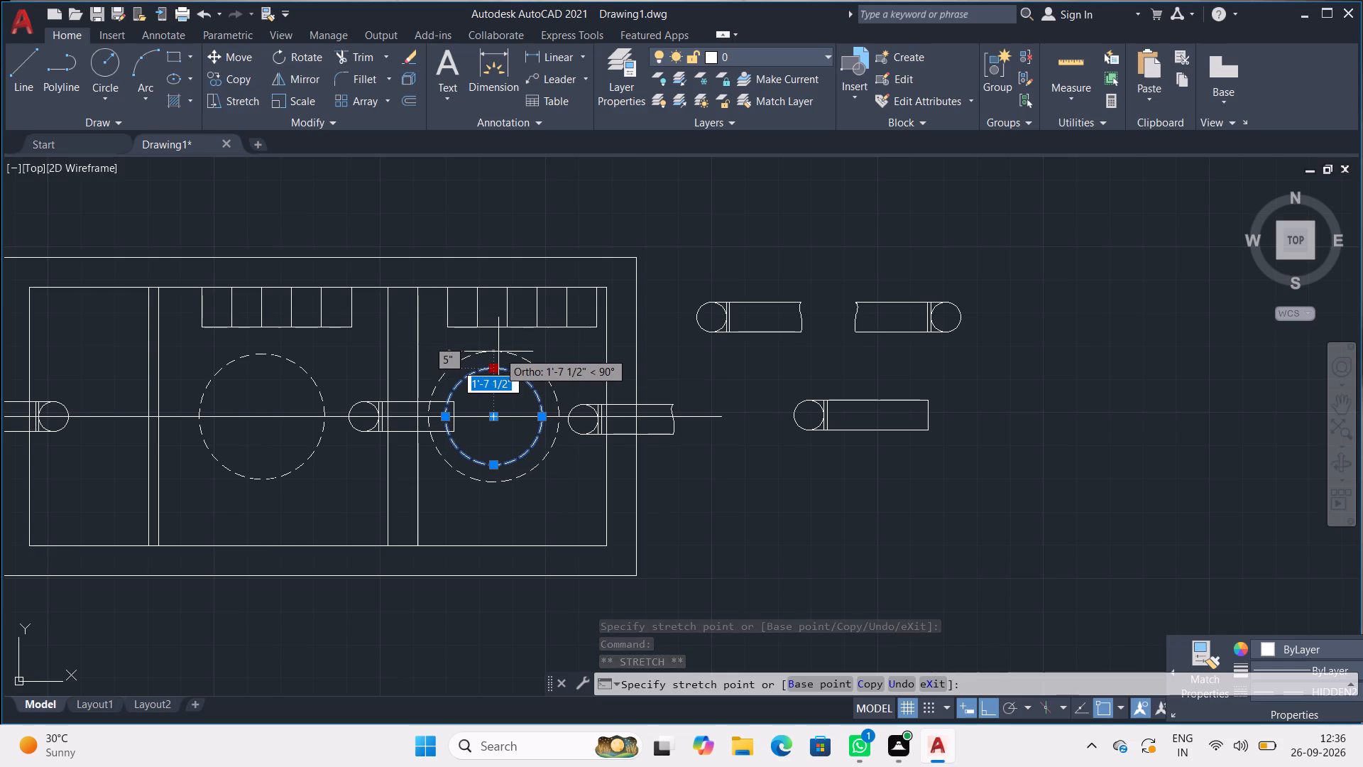
left_click(498, 352)
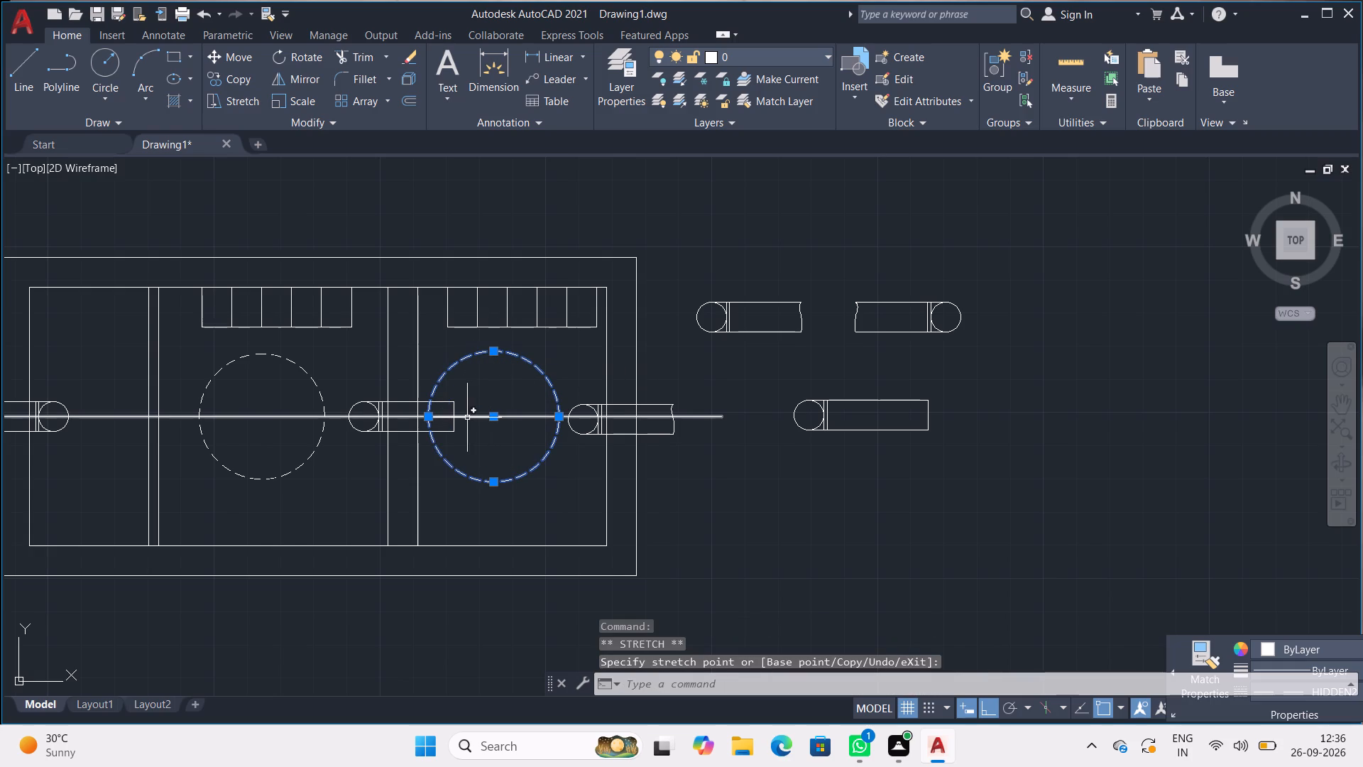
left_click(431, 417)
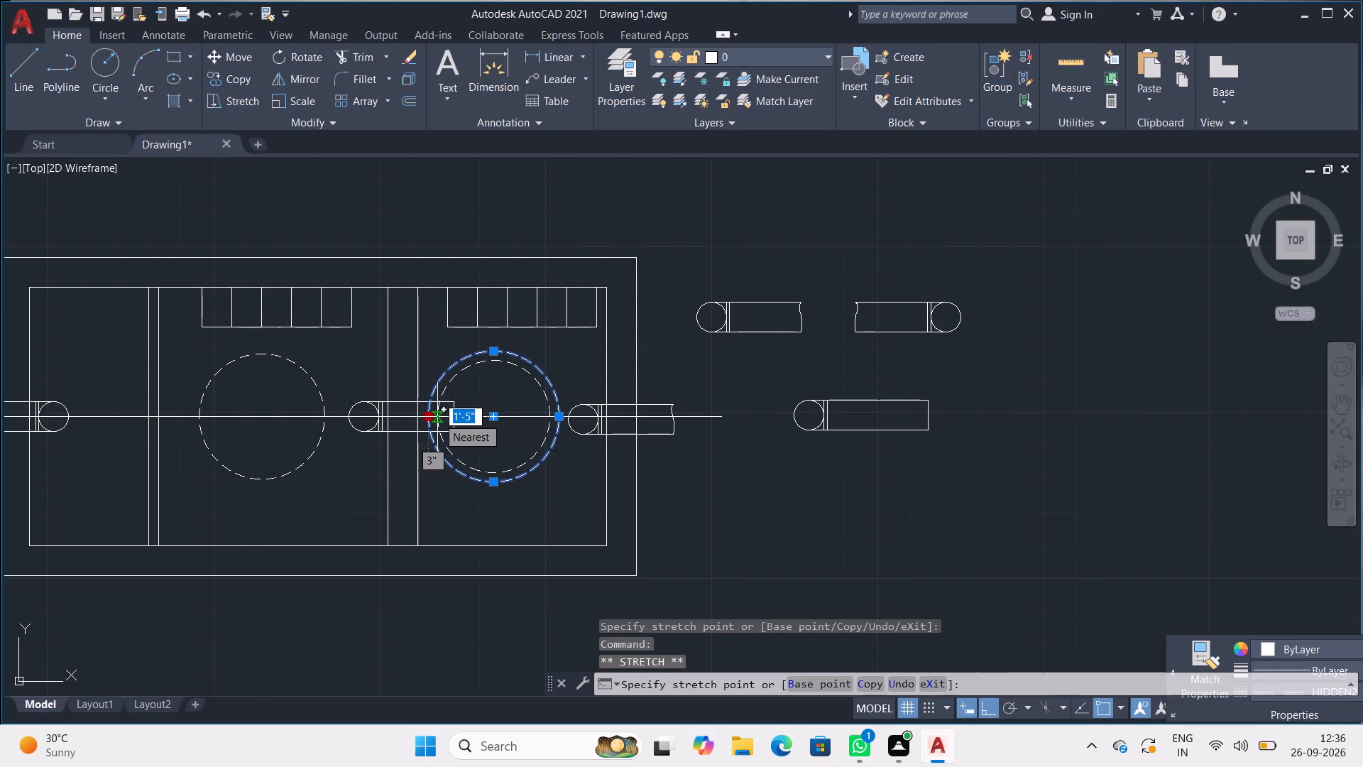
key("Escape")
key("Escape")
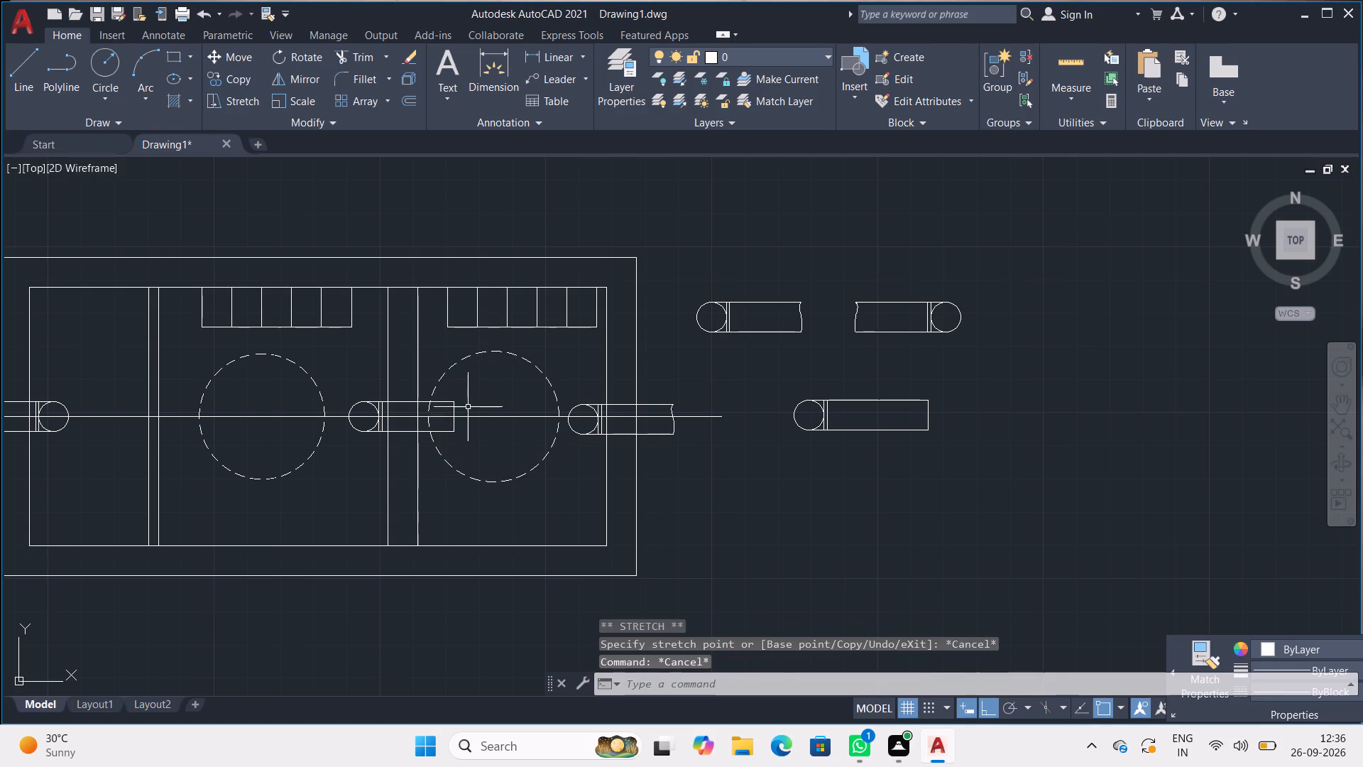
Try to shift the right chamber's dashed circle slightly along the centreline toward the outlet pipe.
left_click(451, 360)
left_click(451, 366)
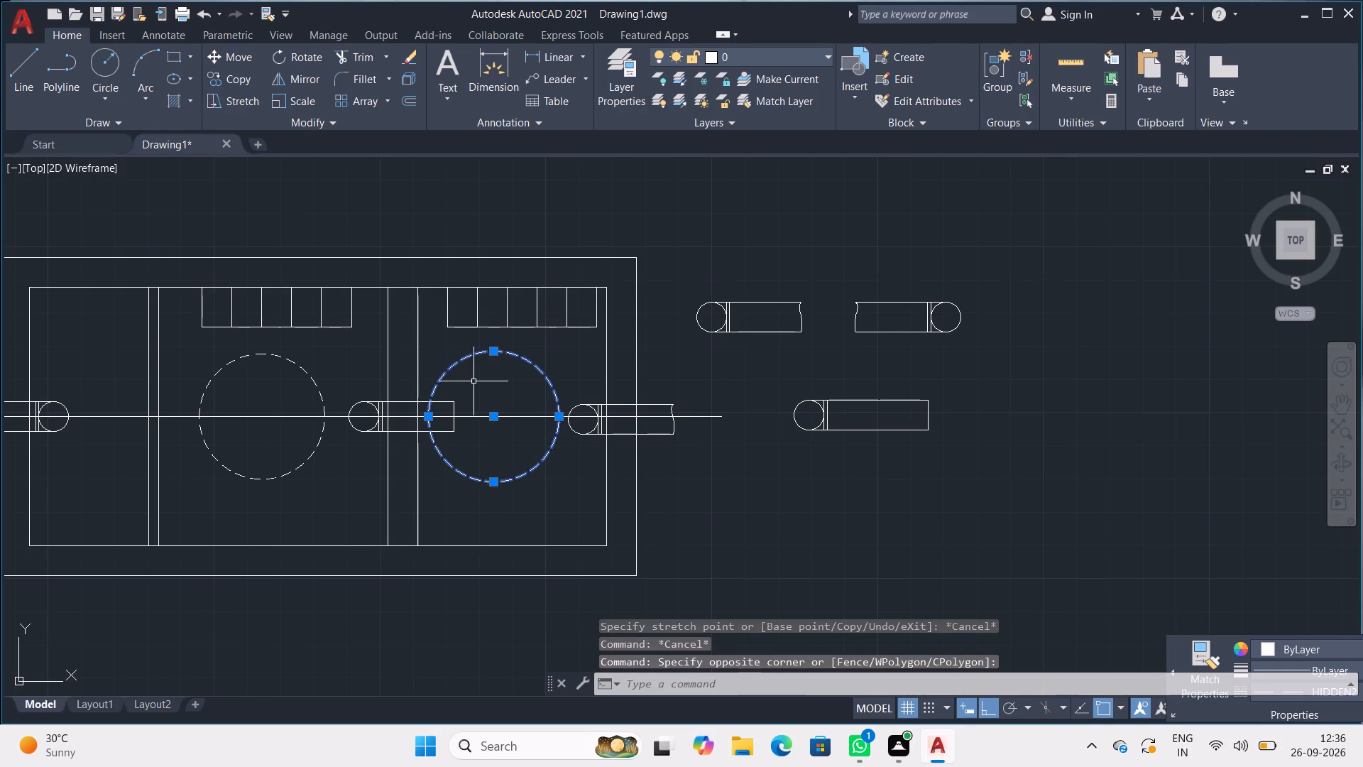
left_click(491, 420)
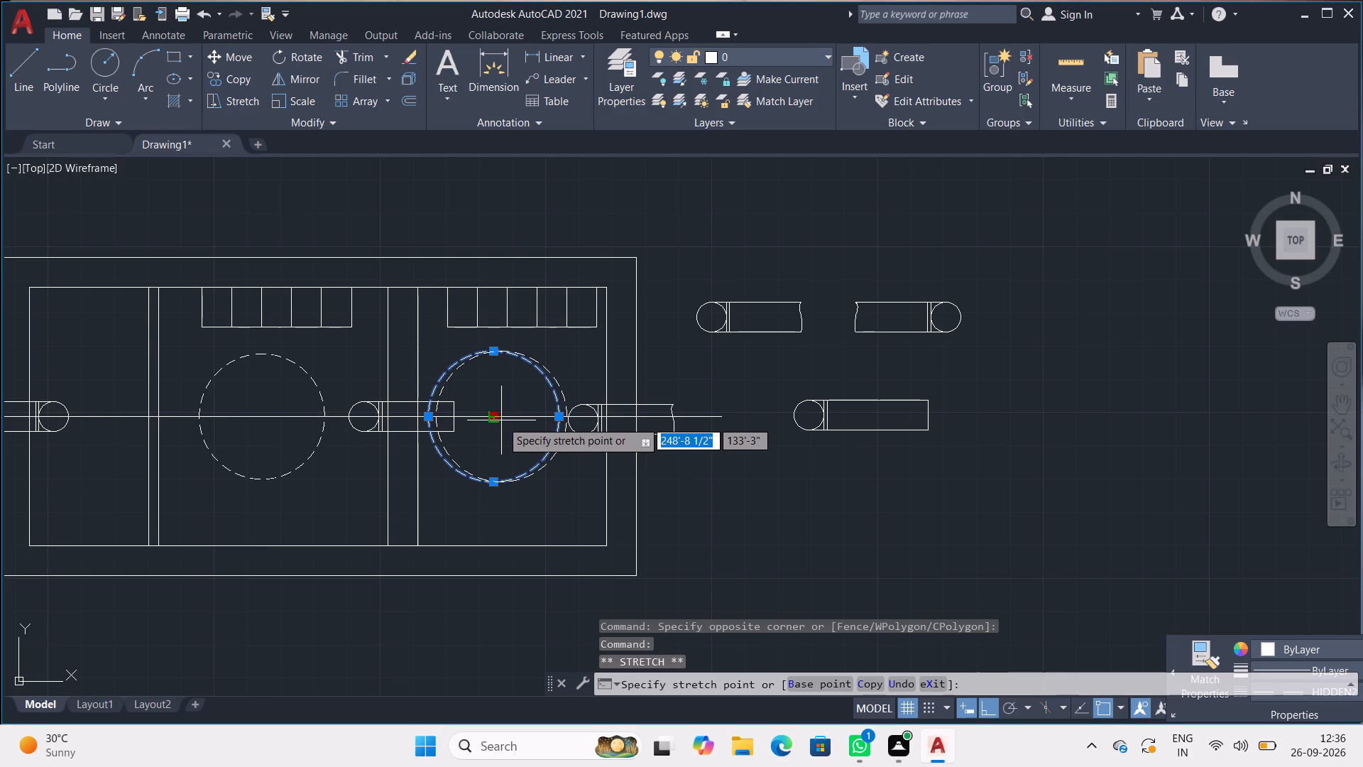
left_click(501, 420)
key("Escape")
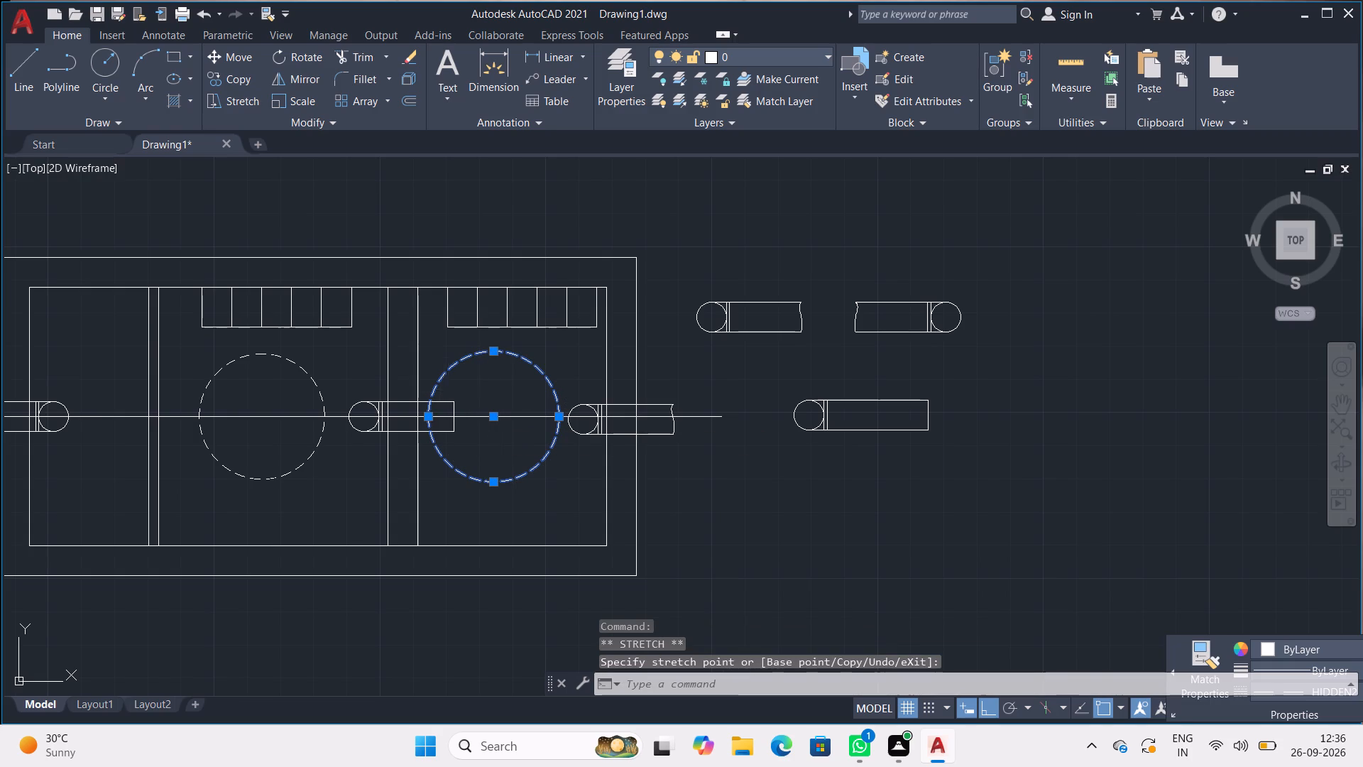
Erase the horizontal centreline running through the tank and its pipes.
key("Escape")
key("Escape")
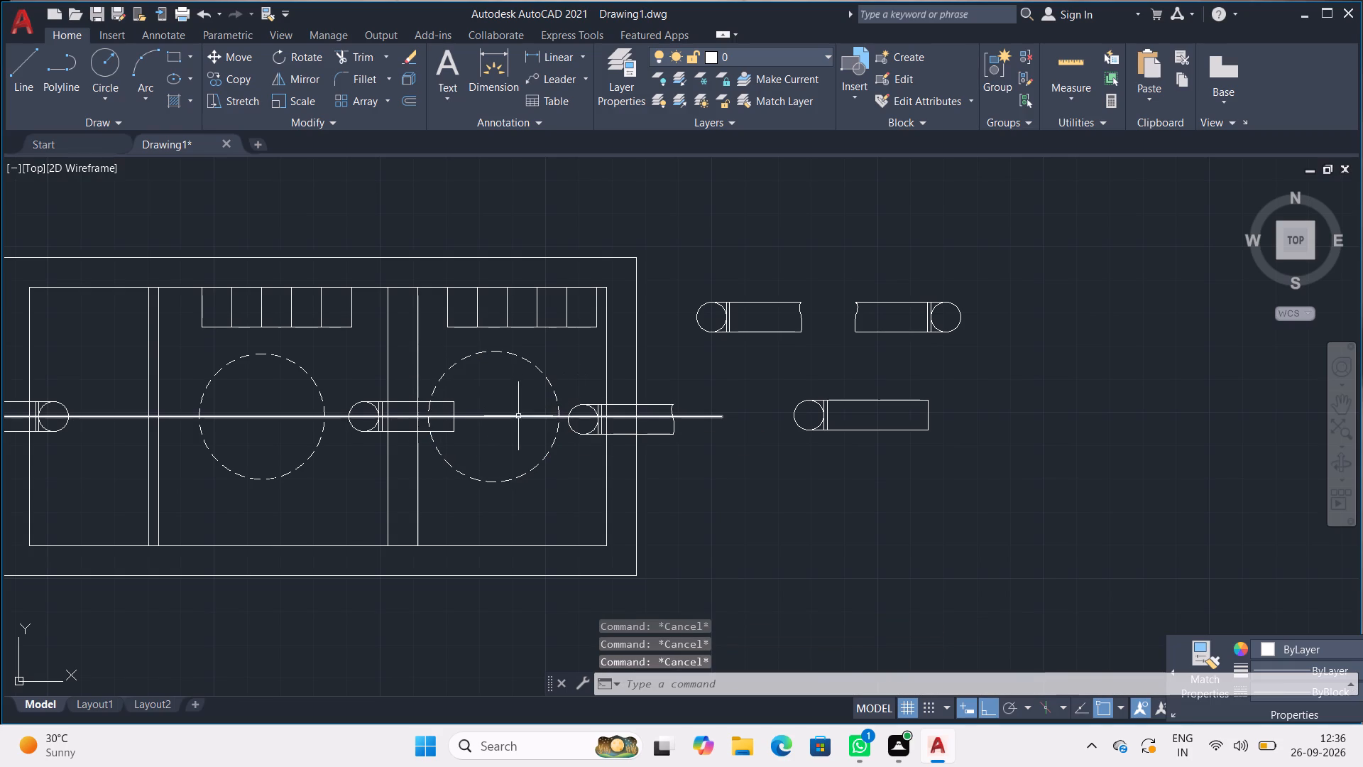
left_click(518, 417)
key("Delete")
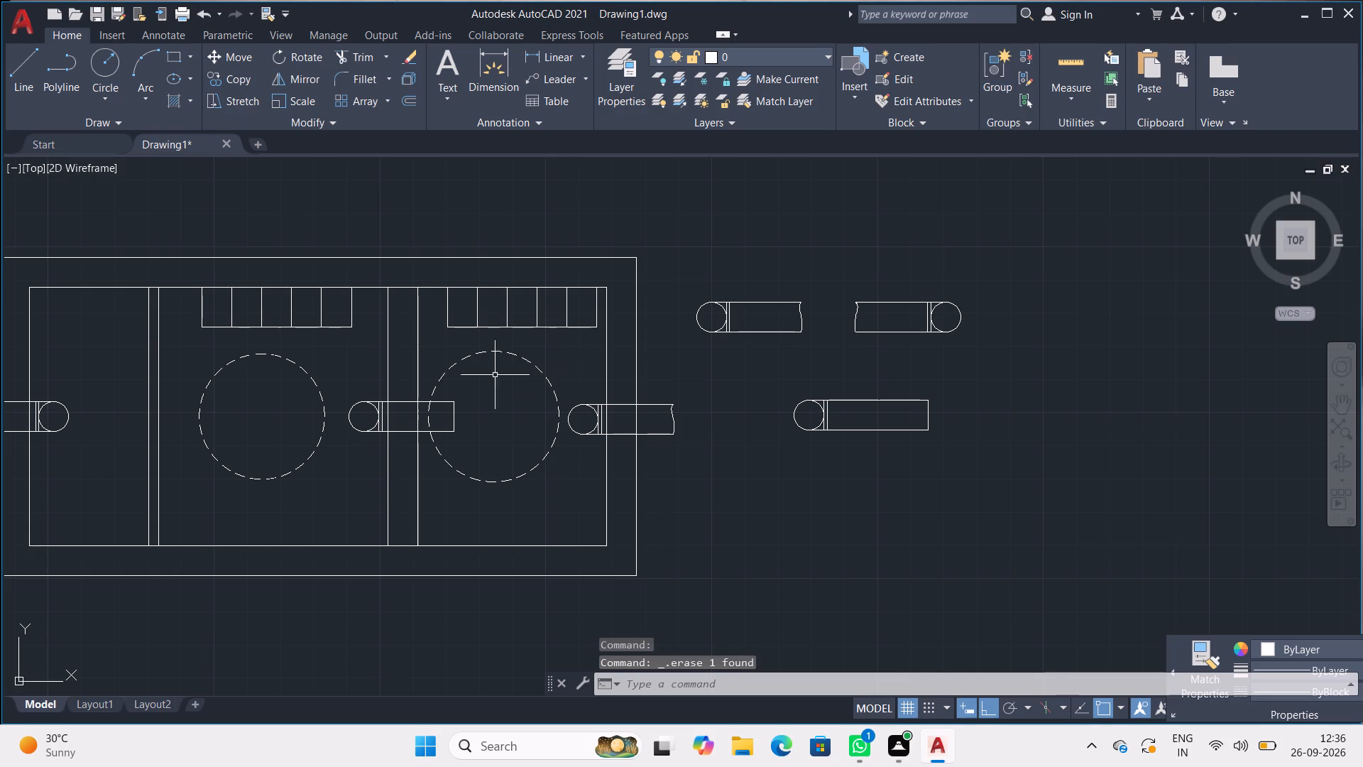
Move the middle chamber's dashed circle about 3 1/2" horizontally toward the left partition.
left_click(314, 386)
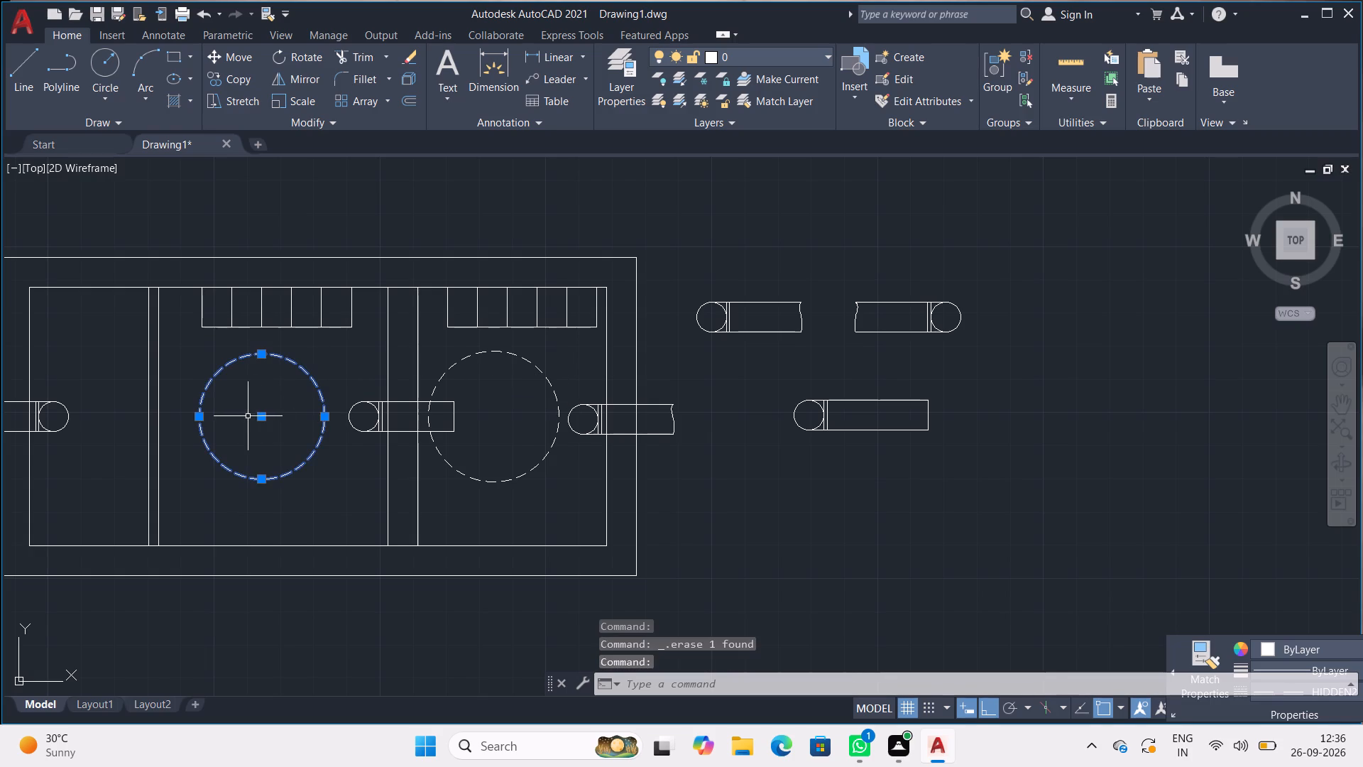
left_click(264, 416)
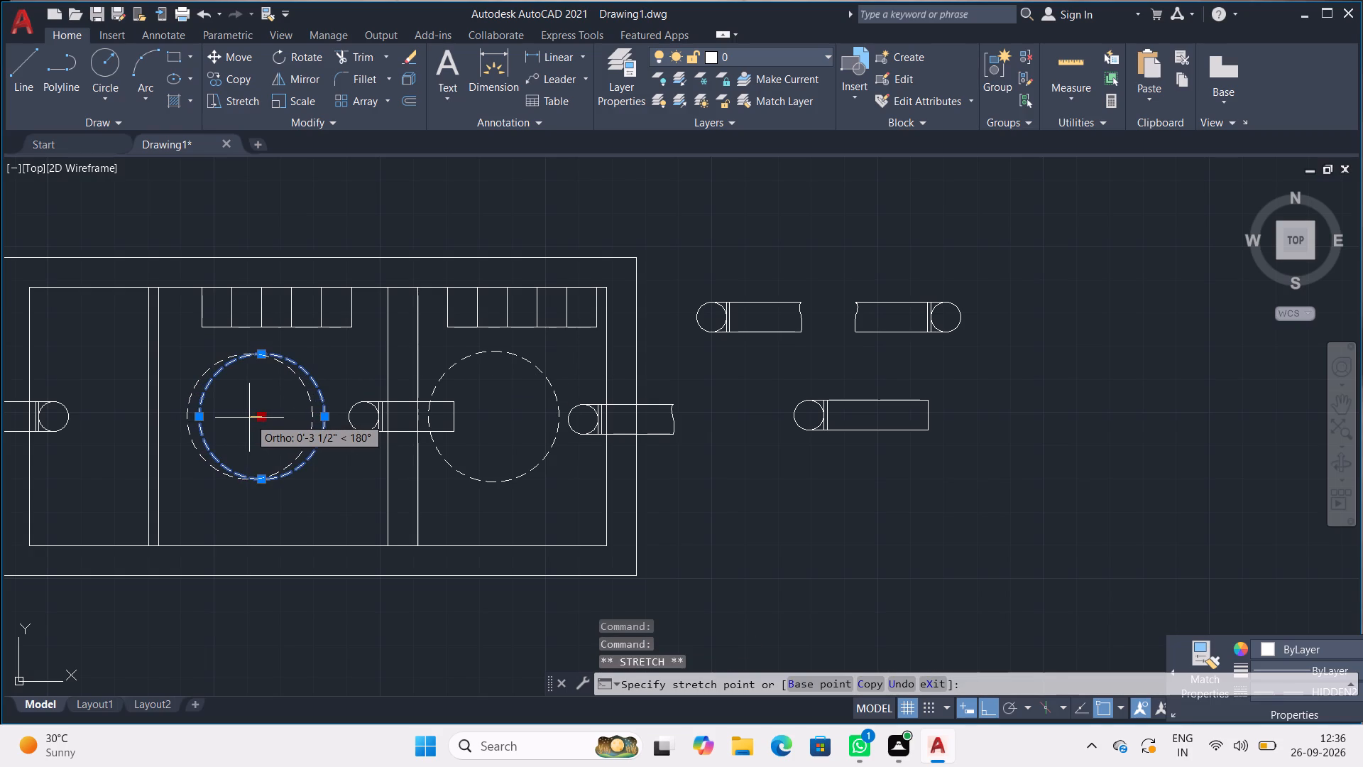
left_click(249, 418)
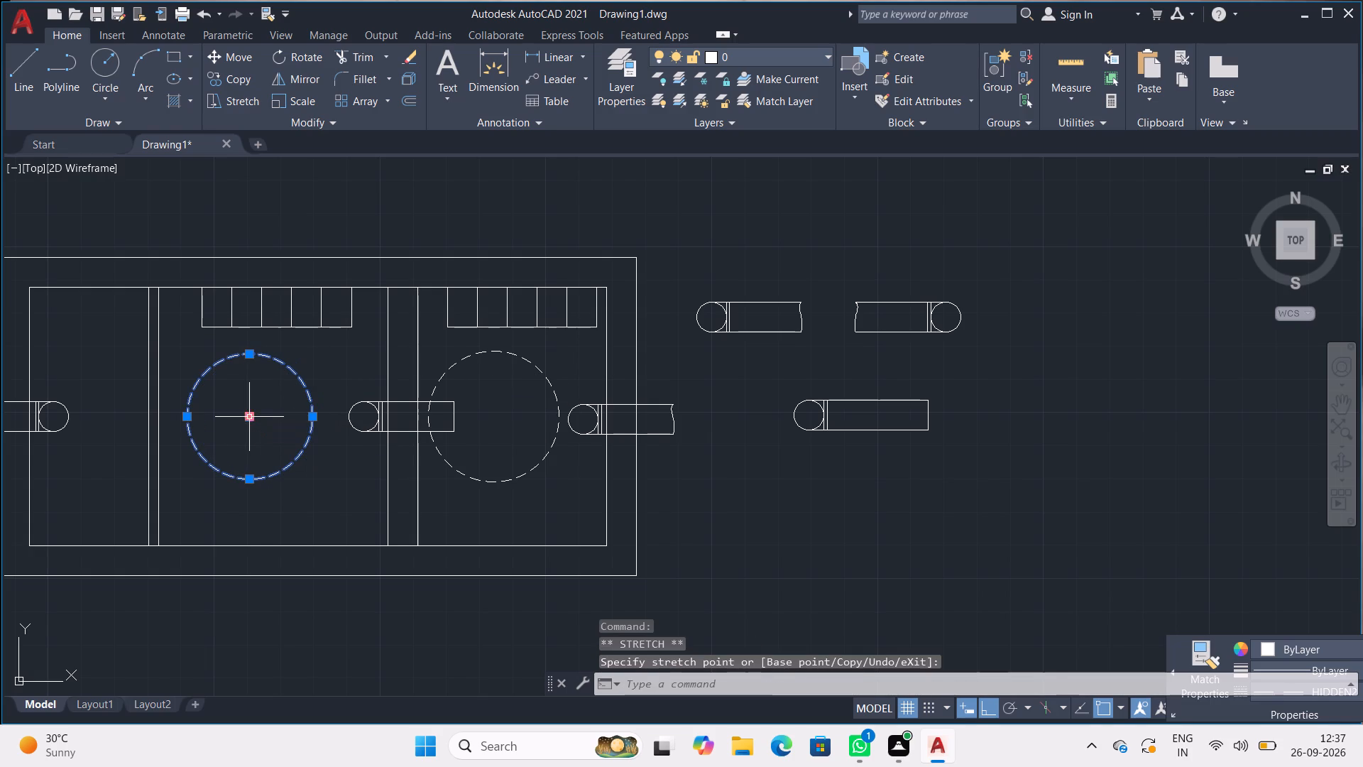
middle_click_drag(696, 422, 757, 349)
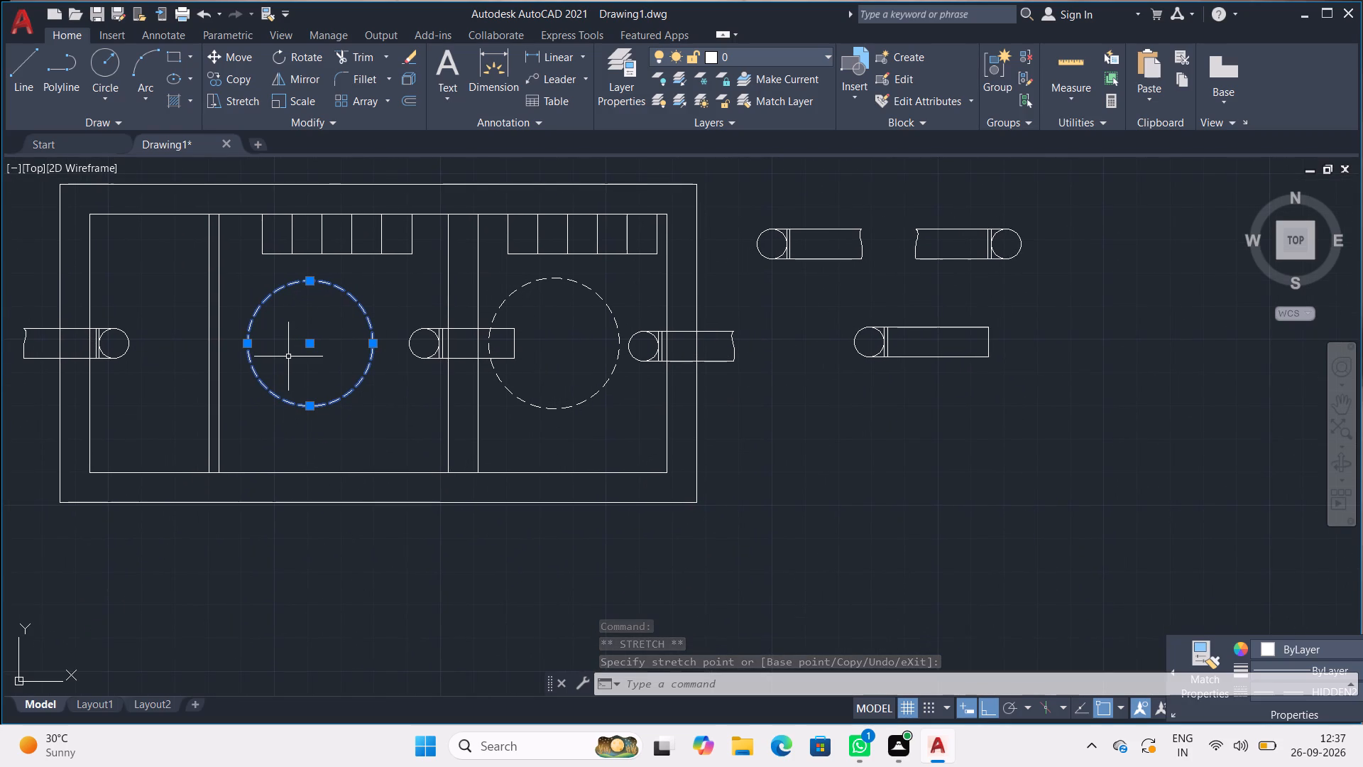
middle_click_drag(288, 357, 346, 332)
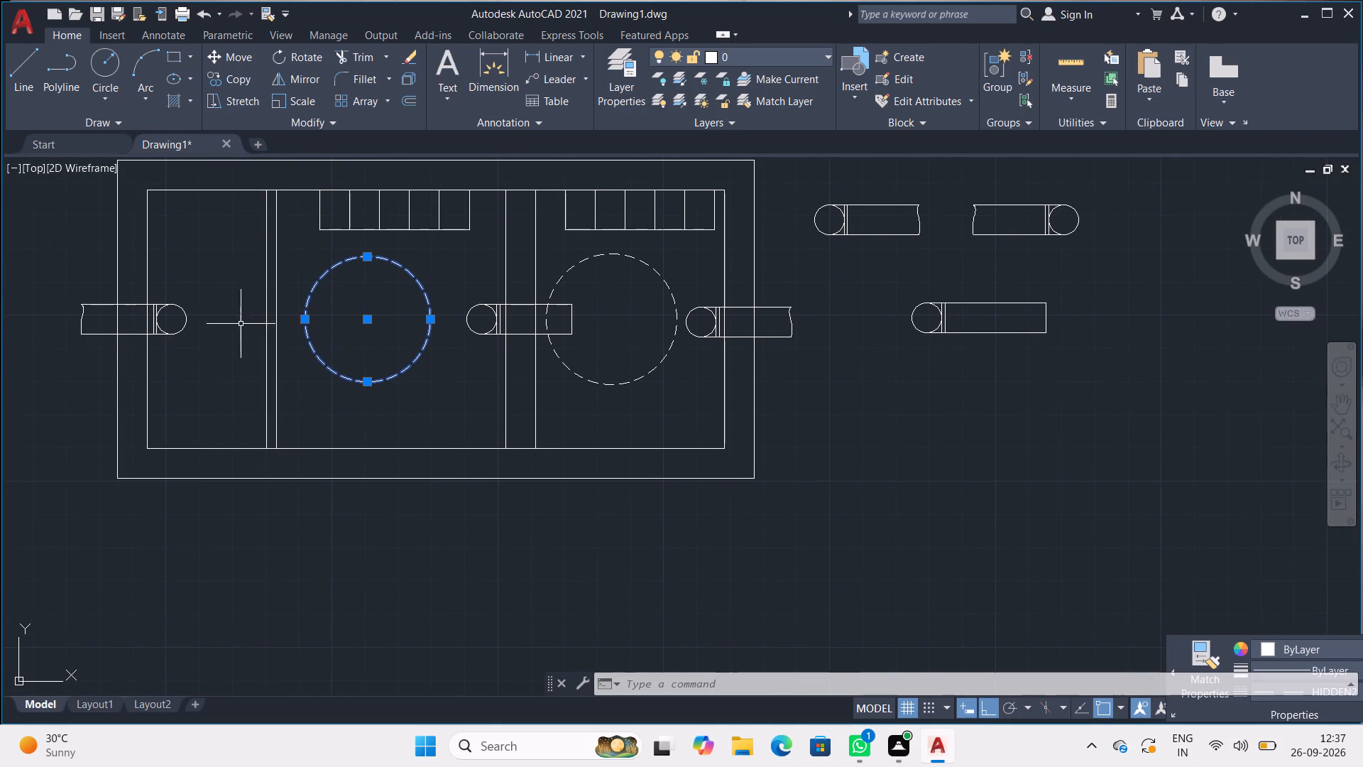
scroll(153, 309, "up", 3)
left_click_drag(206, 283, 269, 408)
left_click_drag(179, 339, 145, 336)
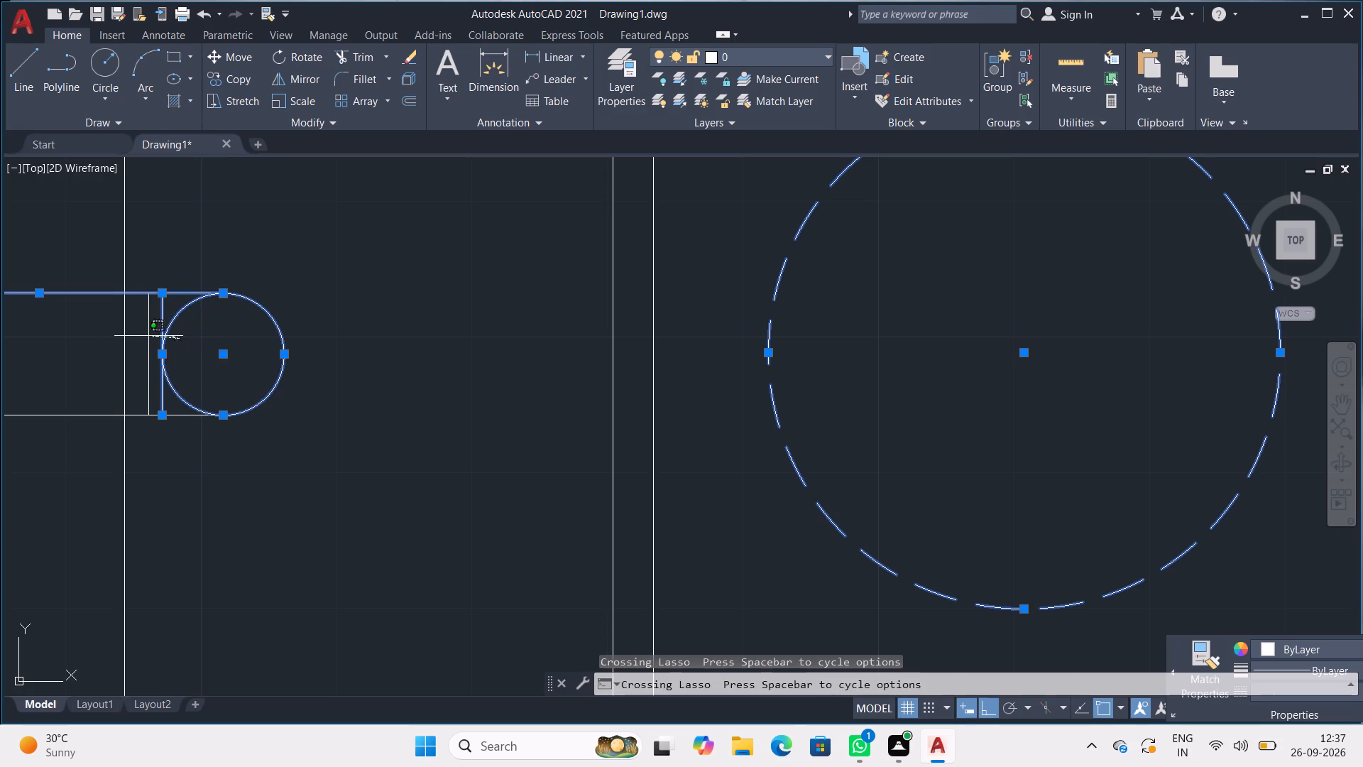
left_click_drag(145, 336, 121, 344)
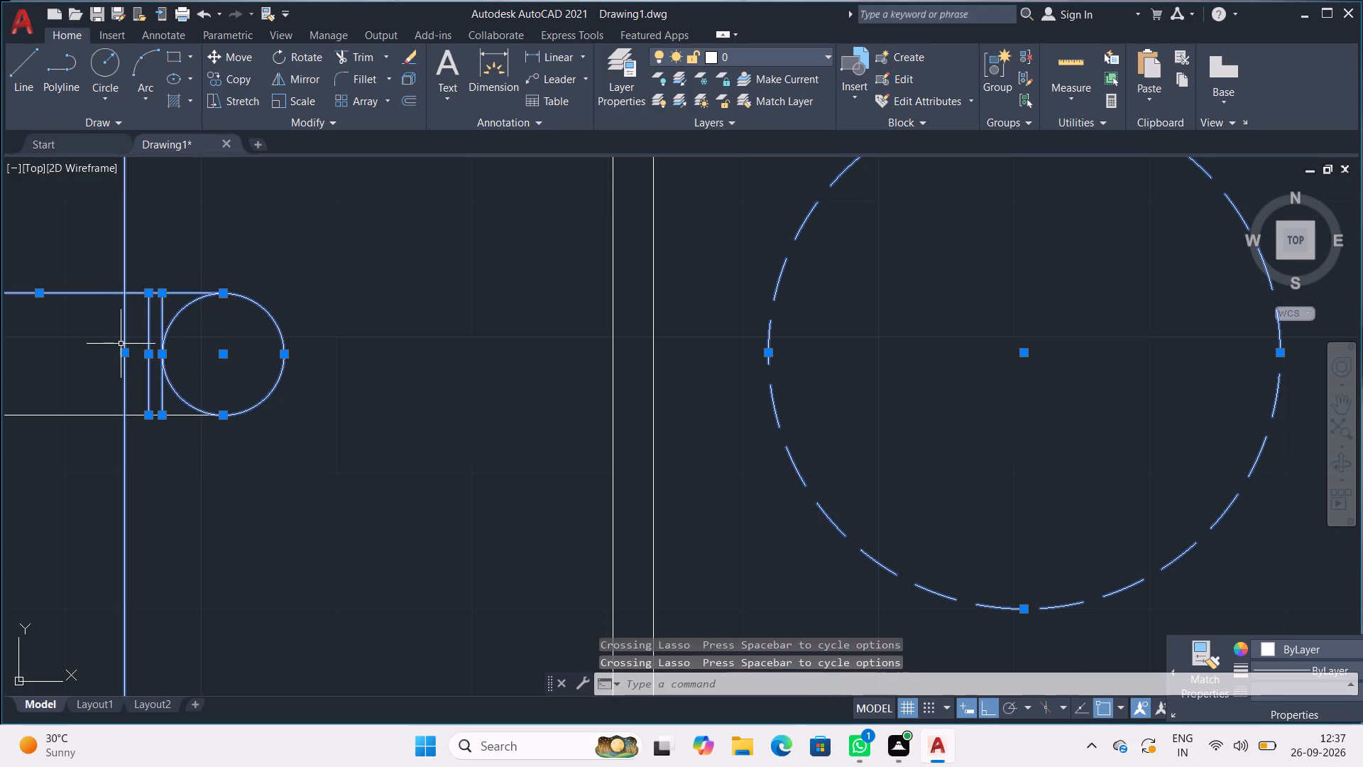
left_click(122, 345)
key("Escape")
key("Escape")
Group the break-ended inlet pipe's lines, circle and break curve at the tank's left wall into one object.
left_click_drag(215, 278, 161, 300)
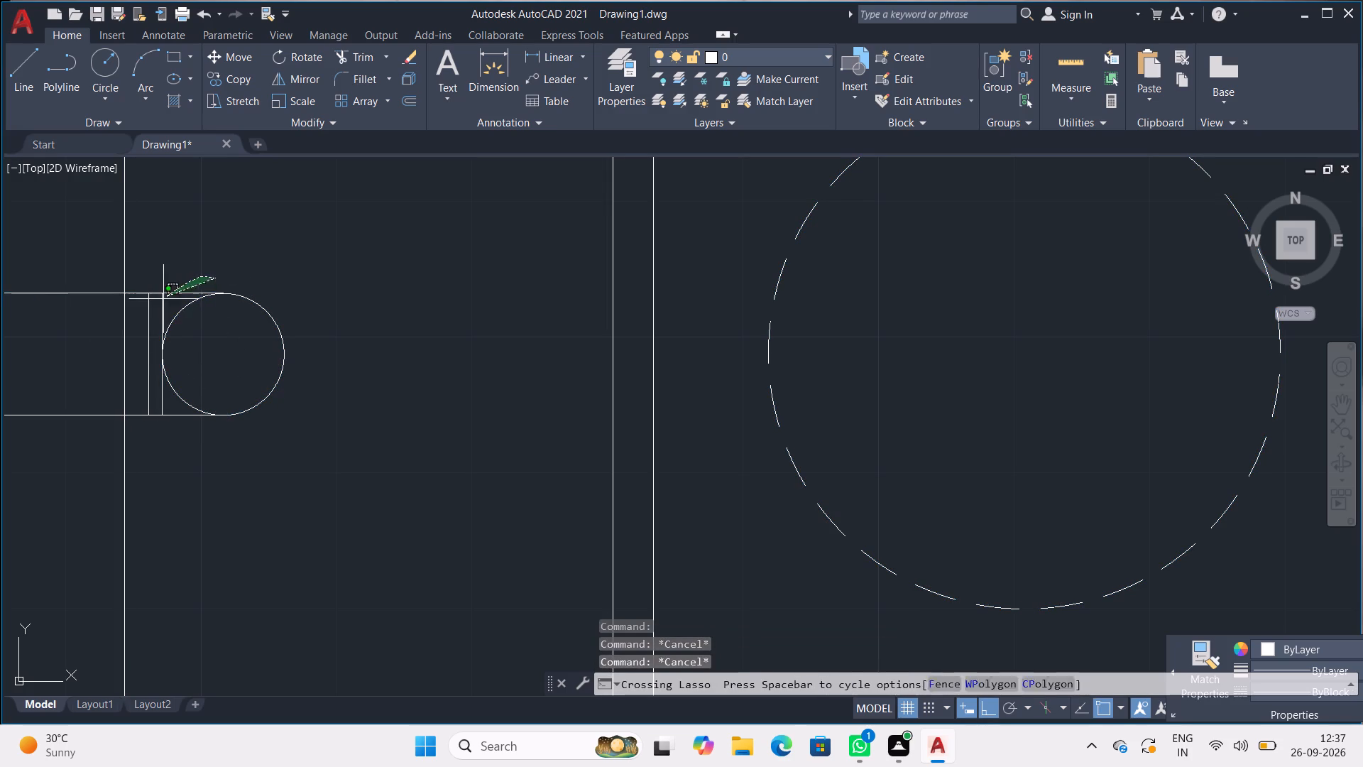
left_click_drag(161, 300, 283, 411)
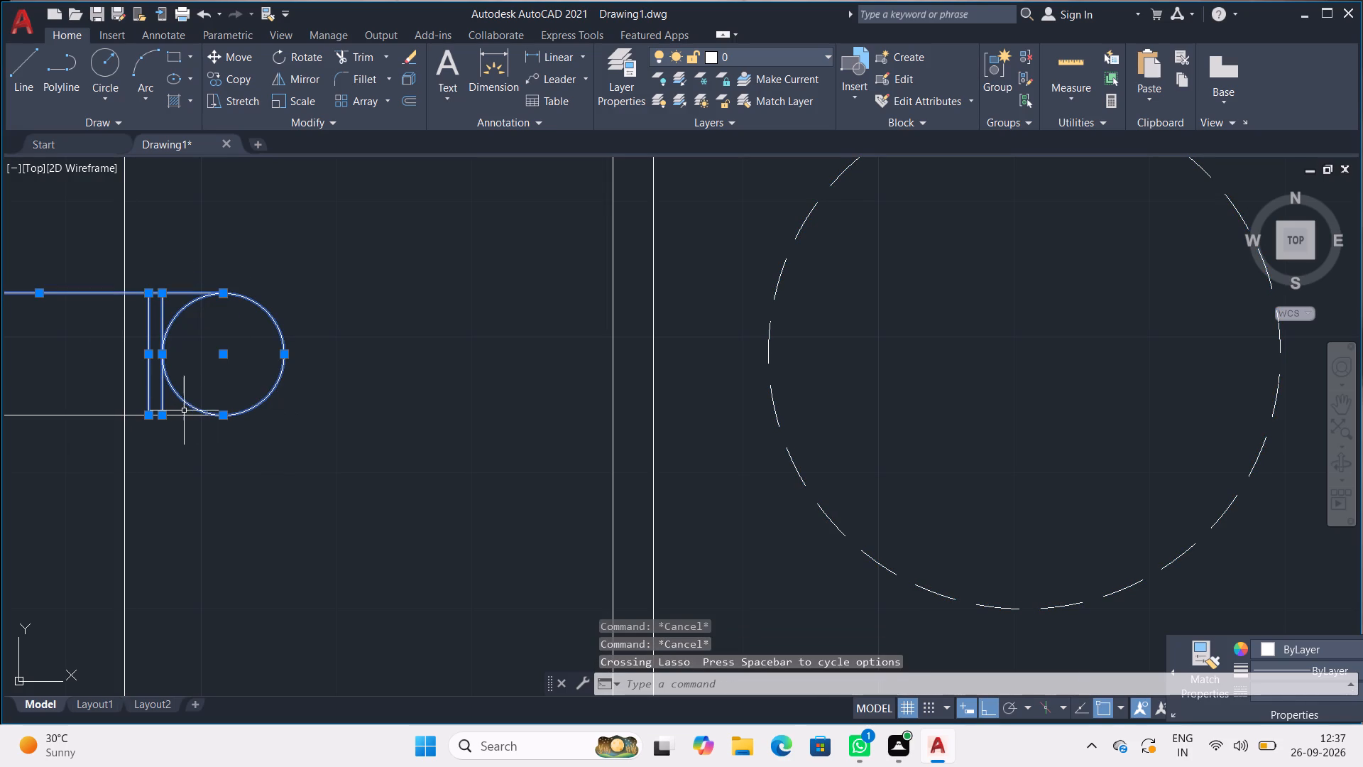
left_click(182, 415)
middle_click_drag(175, 357, 177, 359)
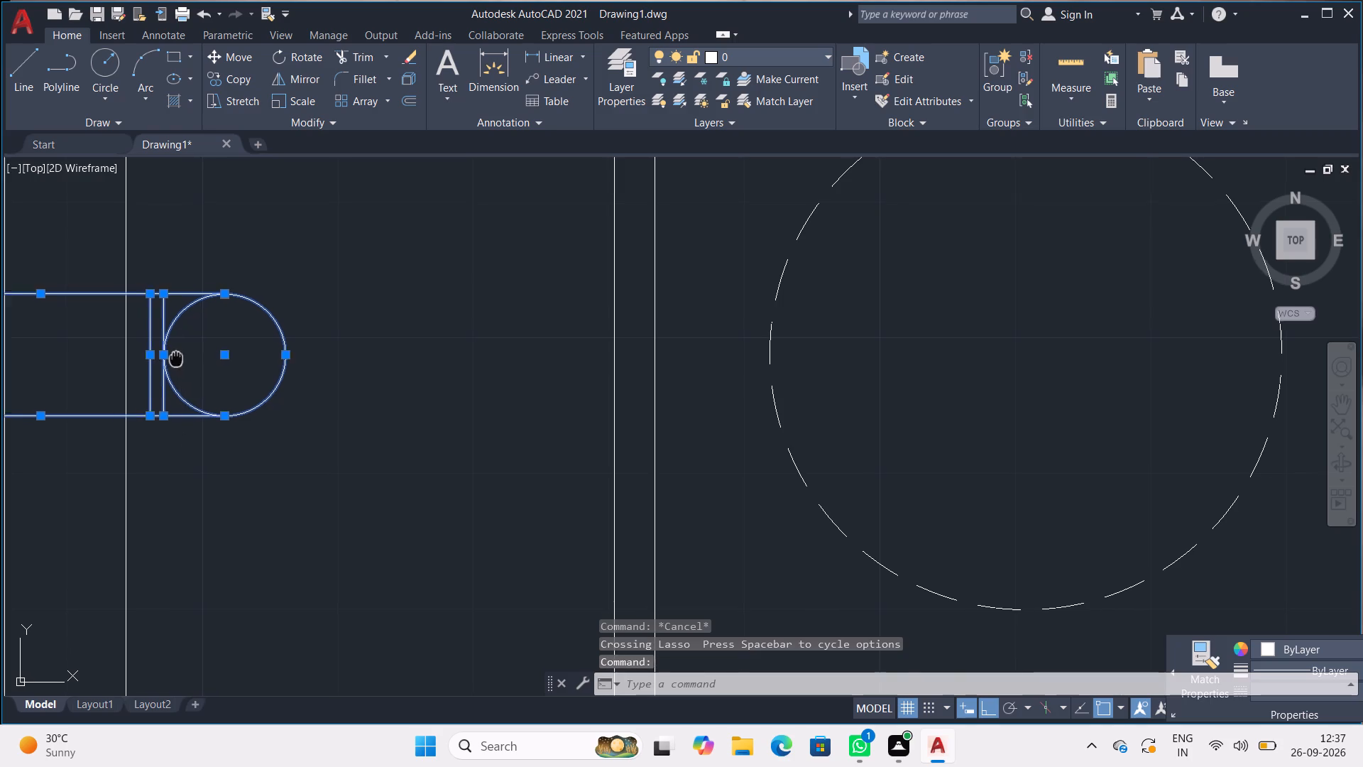
middle_click_drag(177, 359, 568, 368)
left_click(248, 366)
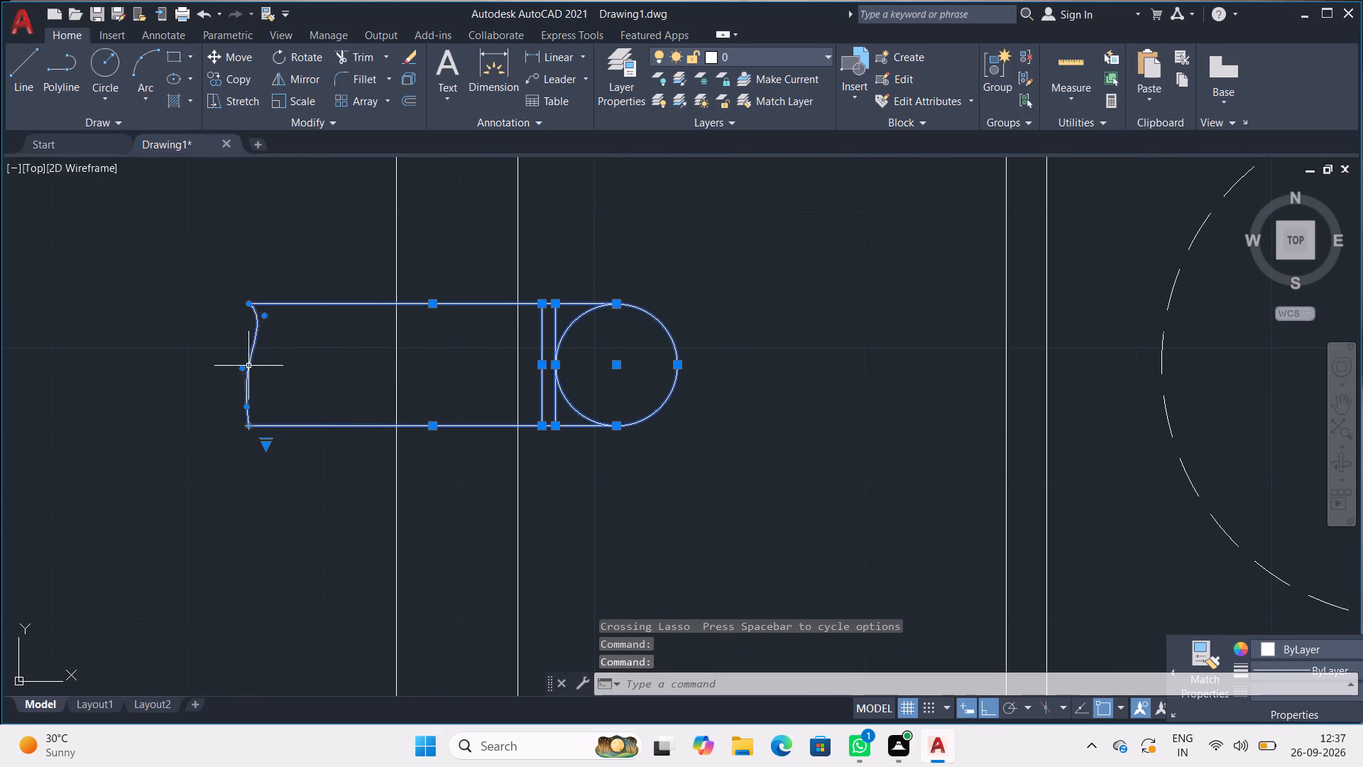
left_click(619, 364)
left_click(615, 364)
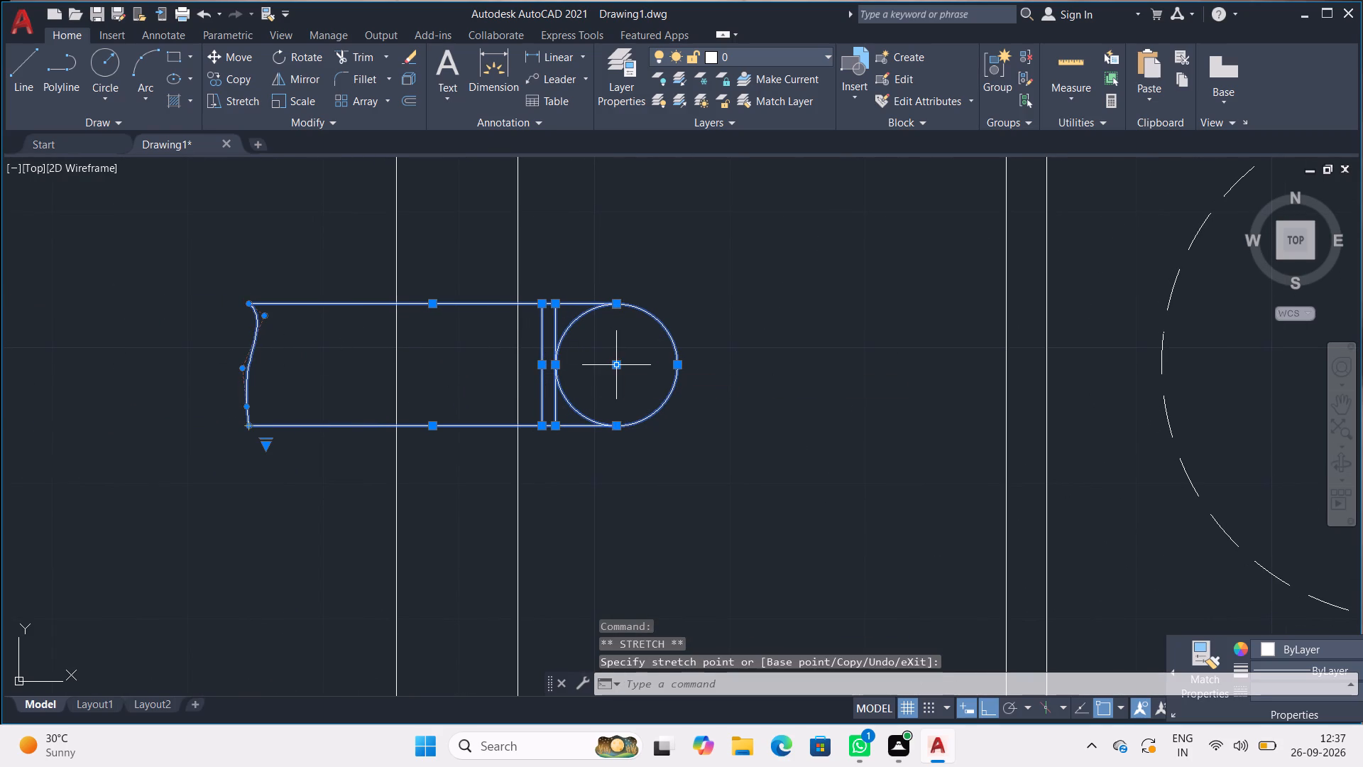
key("g")
key("Return")
left_click_drag(639, 330, 625, 324)
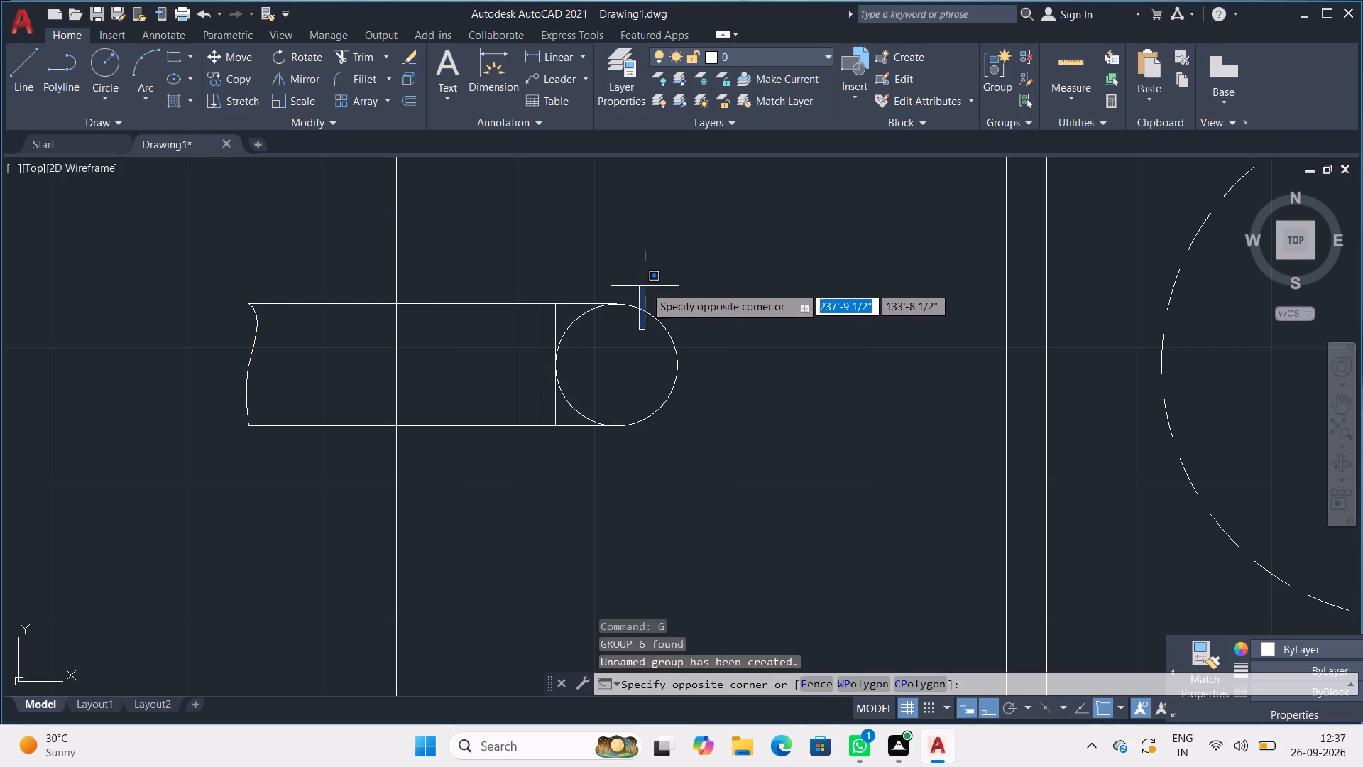
left_click(645, 285)
left_click(597, 284)
left_click_drag(613, 290, 599, 415)
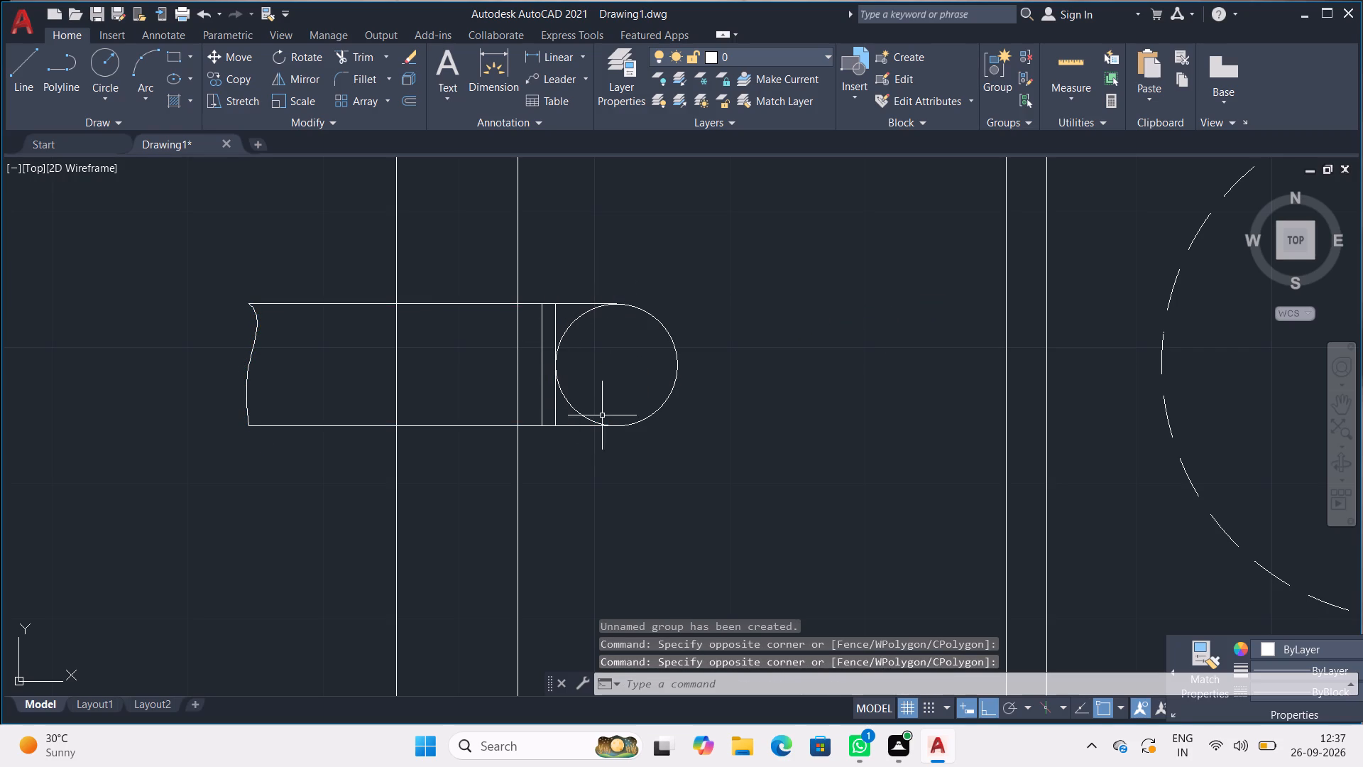
Move the three spare pipe copies beside the tank farther right, well clear of its outer wall.
scroll(689, 367, "down", 4)
middle_click_drag(711, 350, 510, 337)
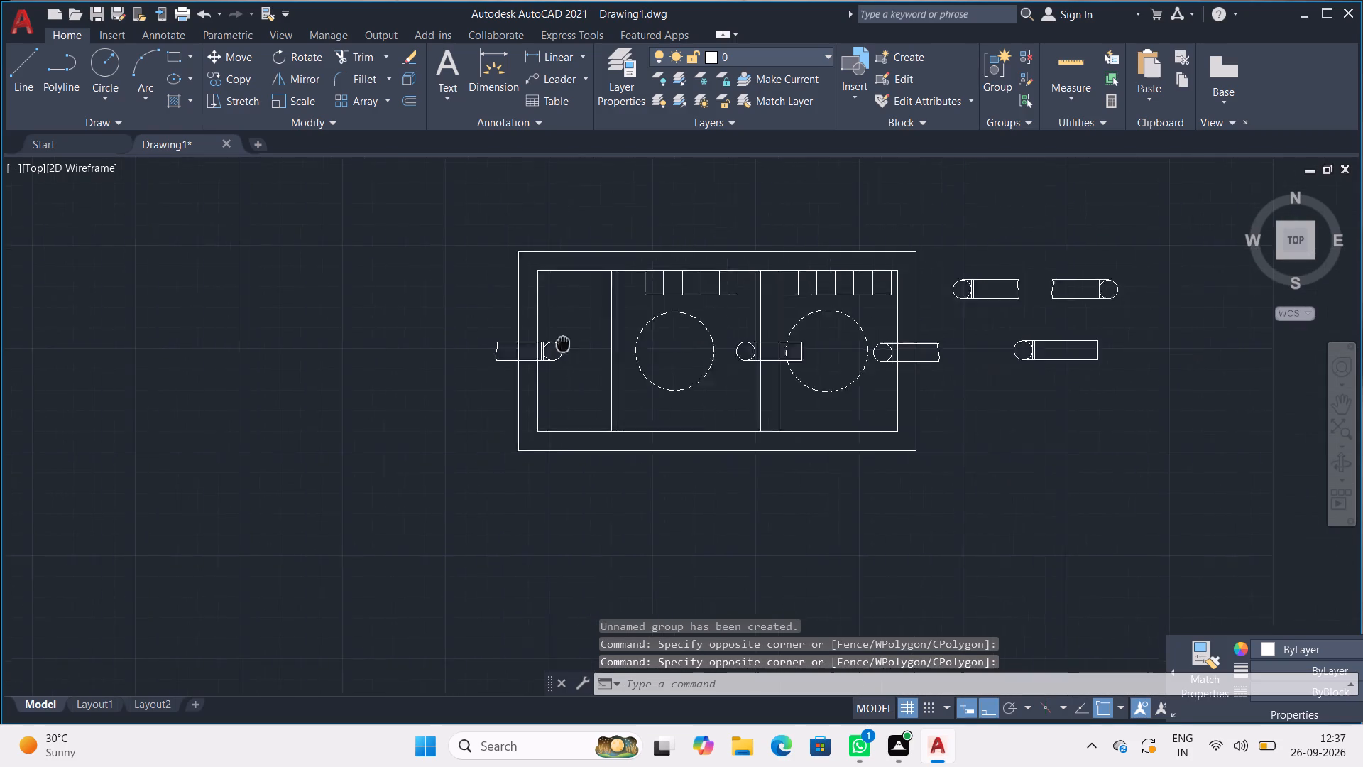
middle_click_drag(510, 337, 259, 317)
middle_click_drag(607, 308, 613, 259)
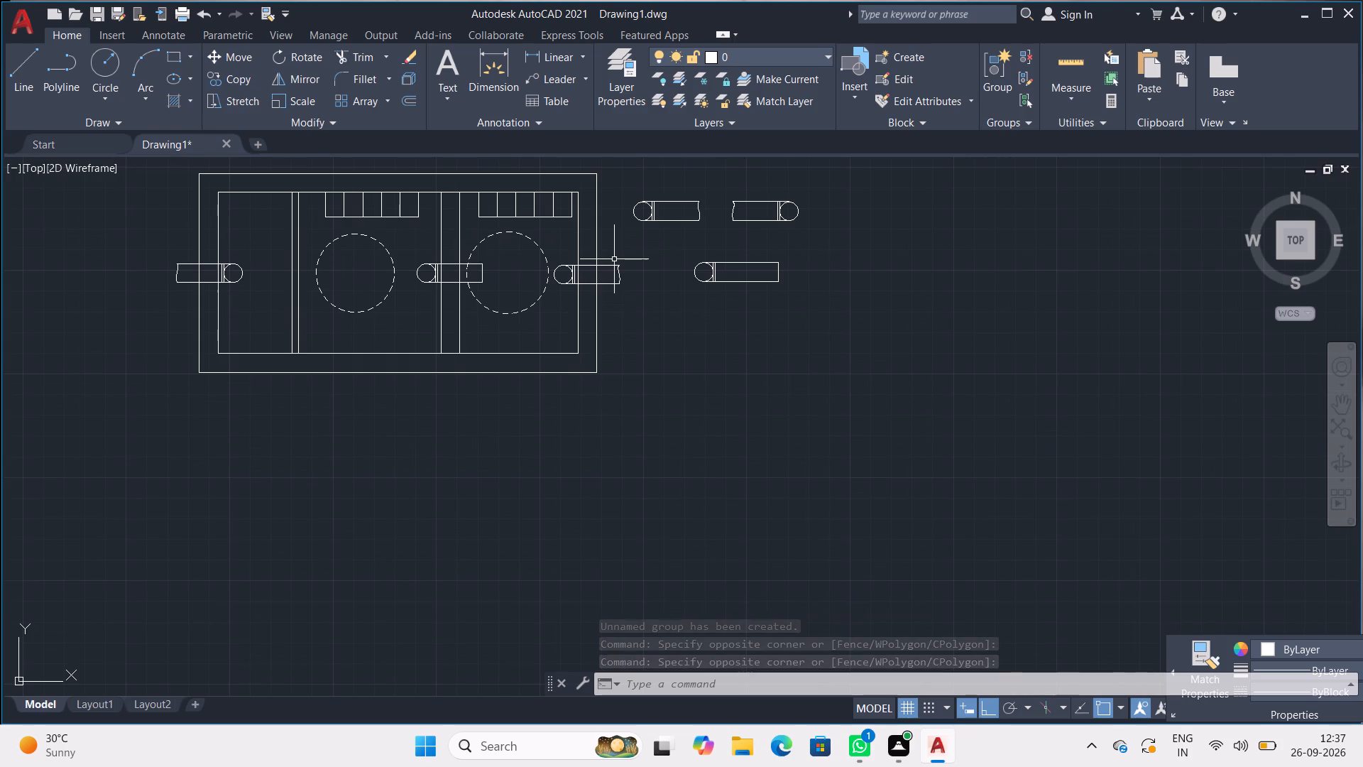
middle_click_drag(677, 201, 734, 327)
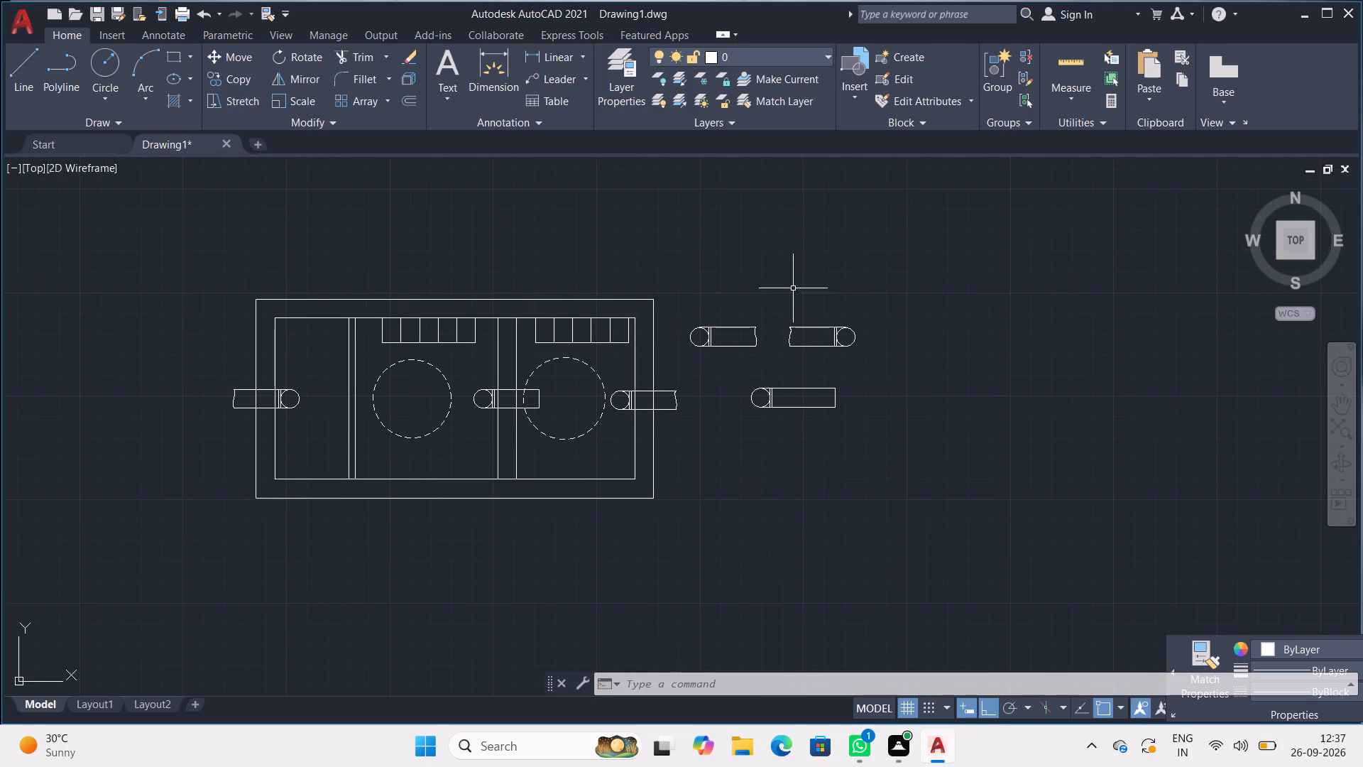
left_click_drag(792, 286, 894, 325)
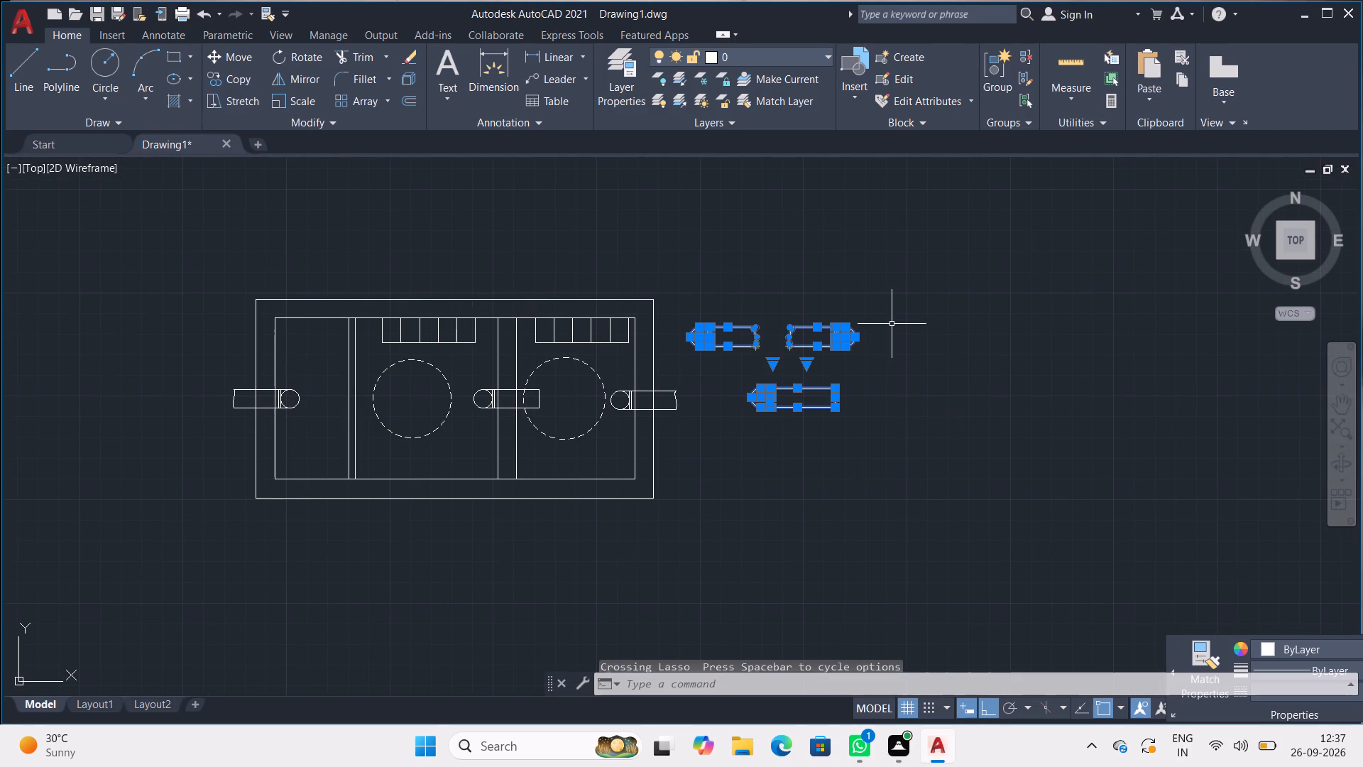
key("m")
key("Return")
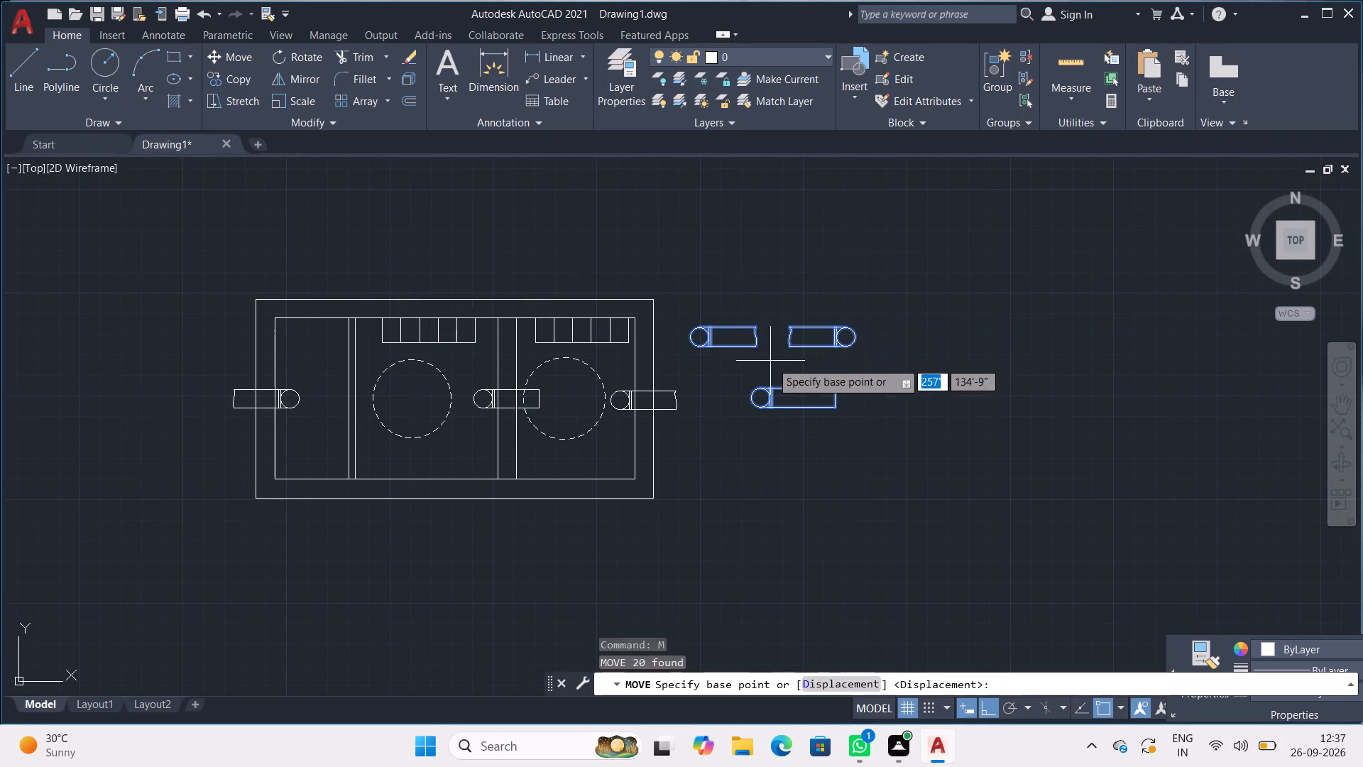
left_click(772, 362)
left_click(1107, 398)
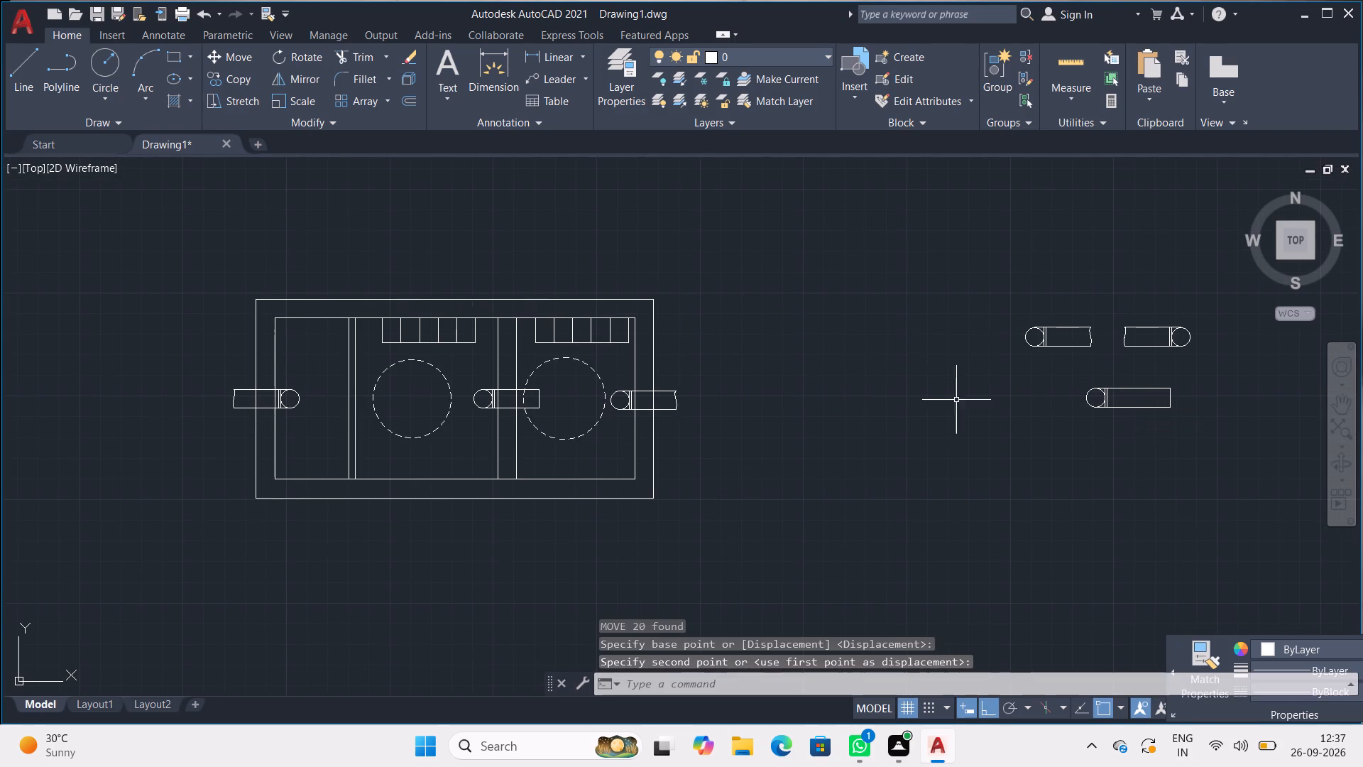
Draw a long vertical projection line straight down from the lower right corner of the tank's outer wall.
middle_click_drag(895, 455, 996, 330)
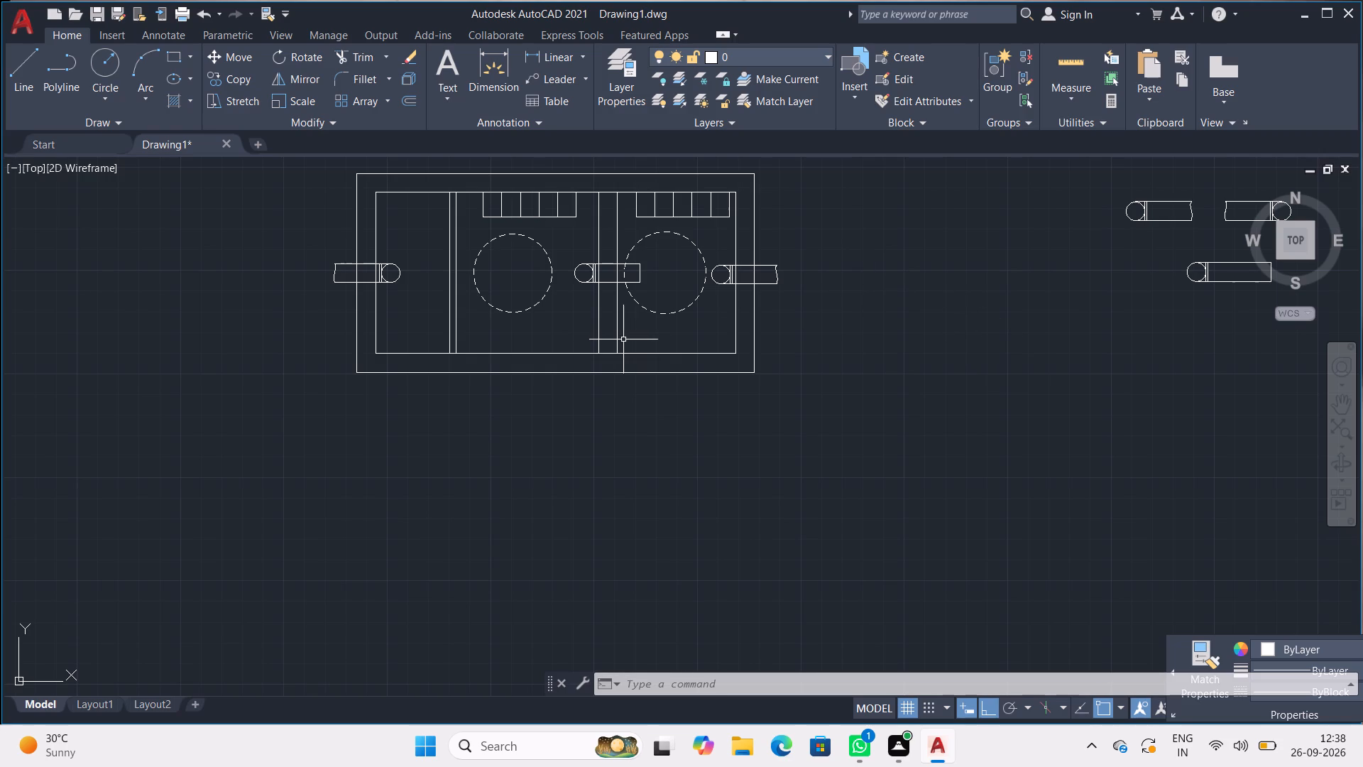
key("l")
key("Return")
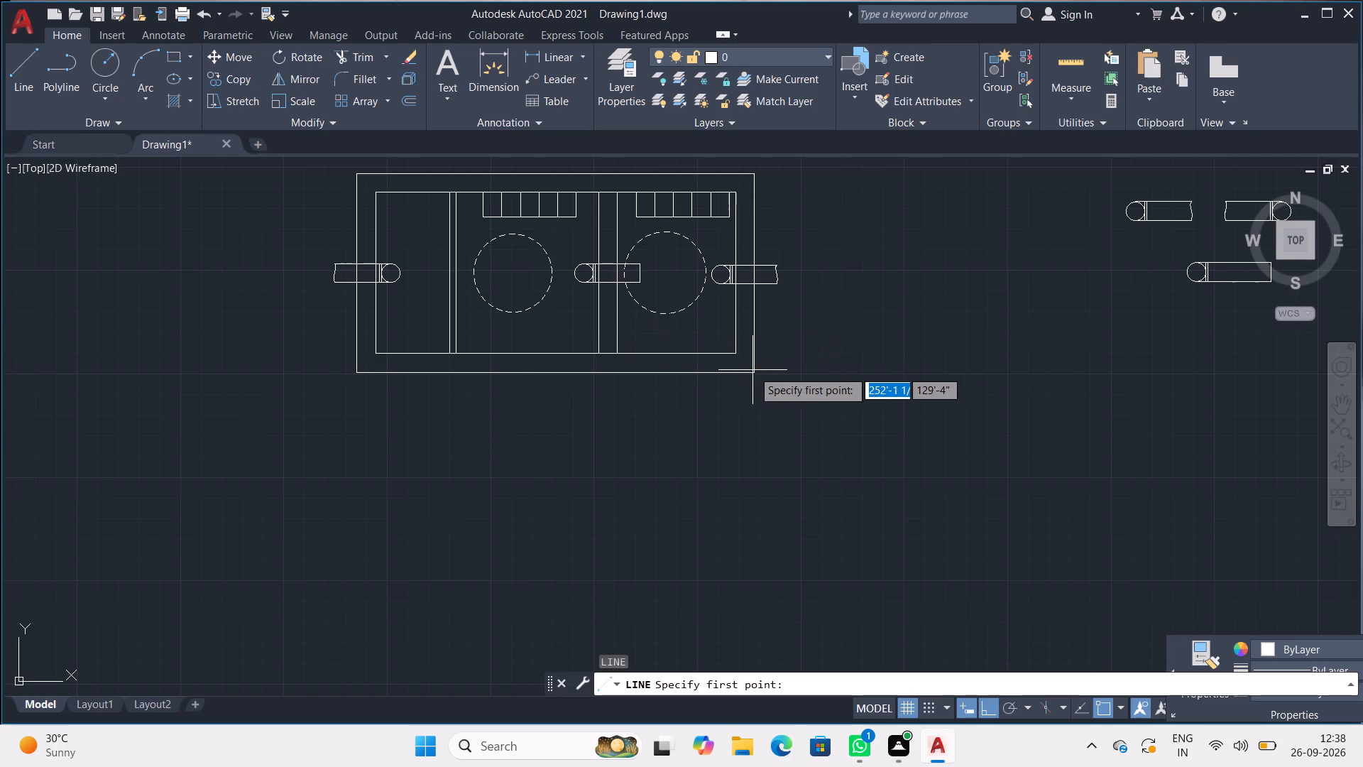
left_click(752, 376)
scroll(745, 441, "down", 4)
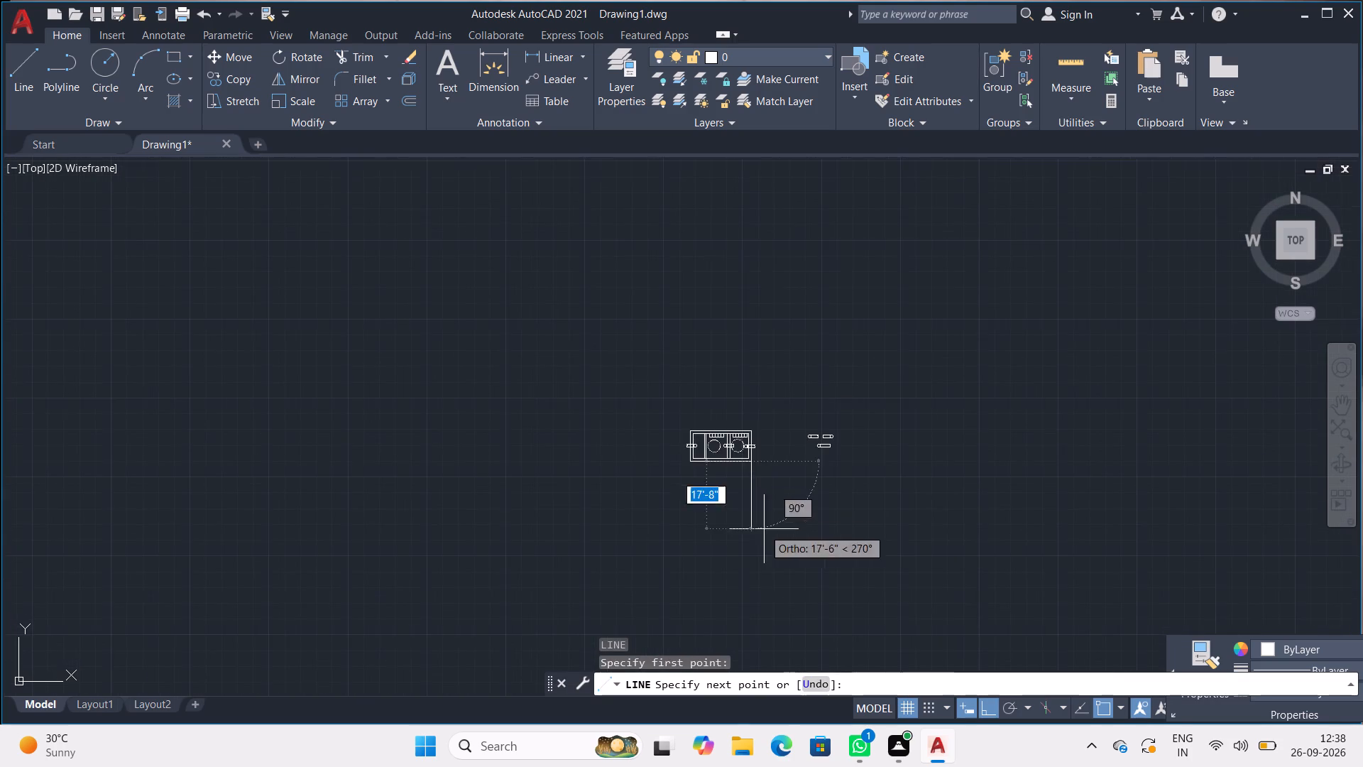
middle_click_drag(765, 529, 750, 307)
left_click(732, 501)
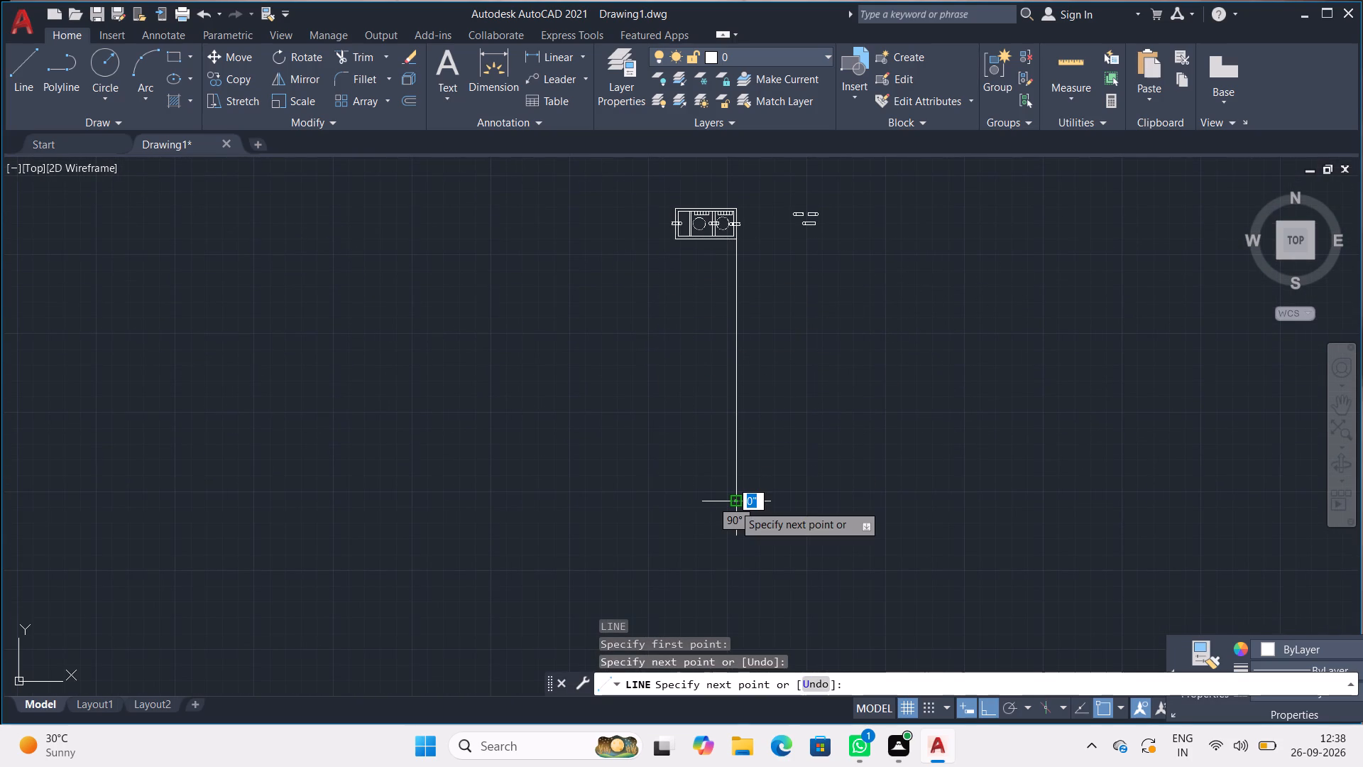
key("space")
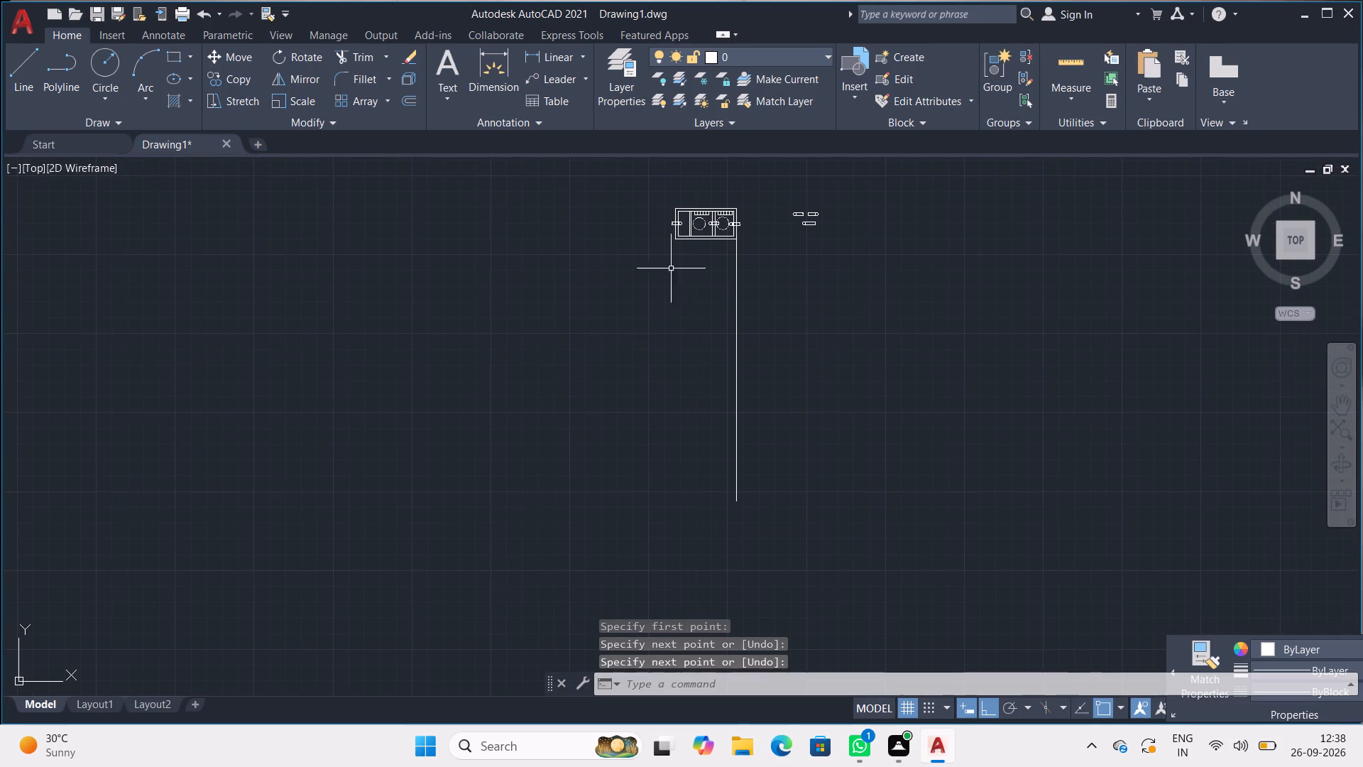
Draw a matching long vertical projection line straight down from the lower left corner of the tank's outer wall.
key("l")
key("Return")
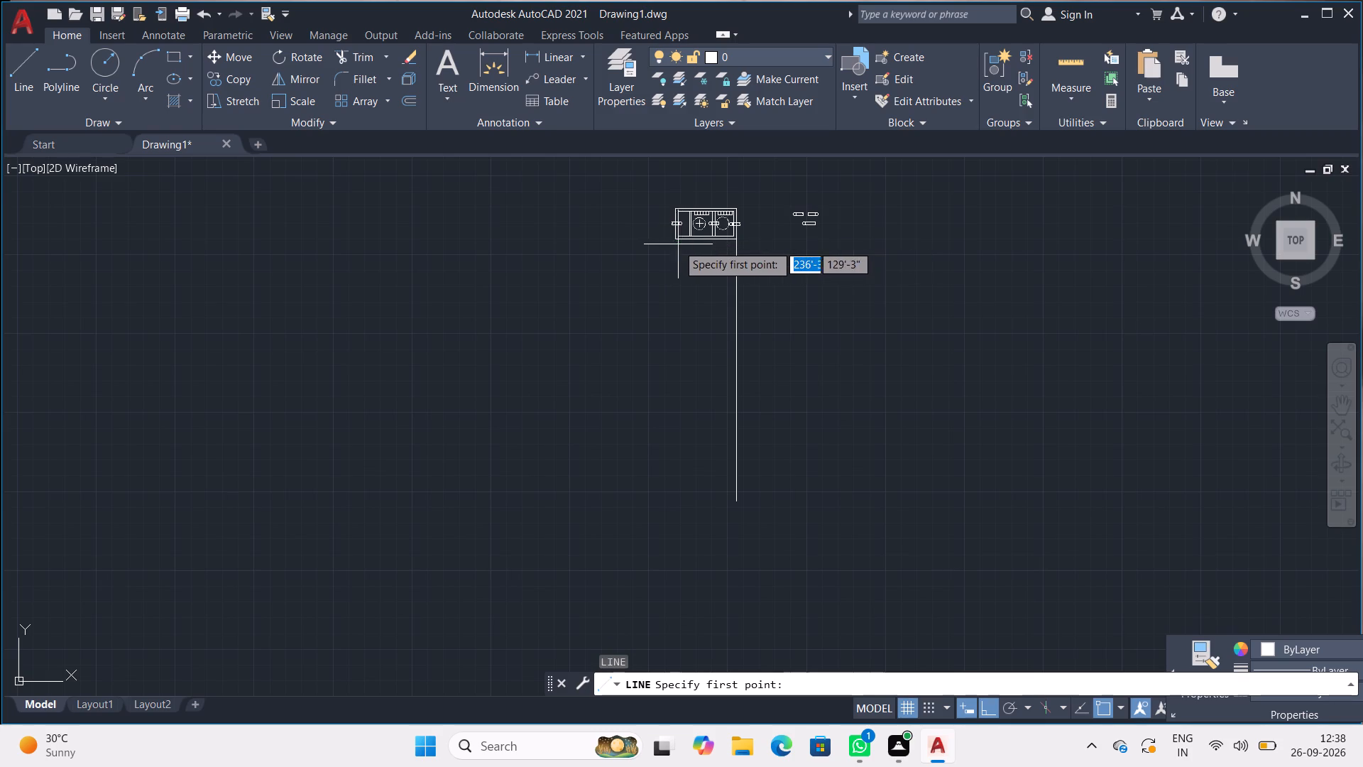
scroll(673, 235, "up", 3)
left_click(684, 252)
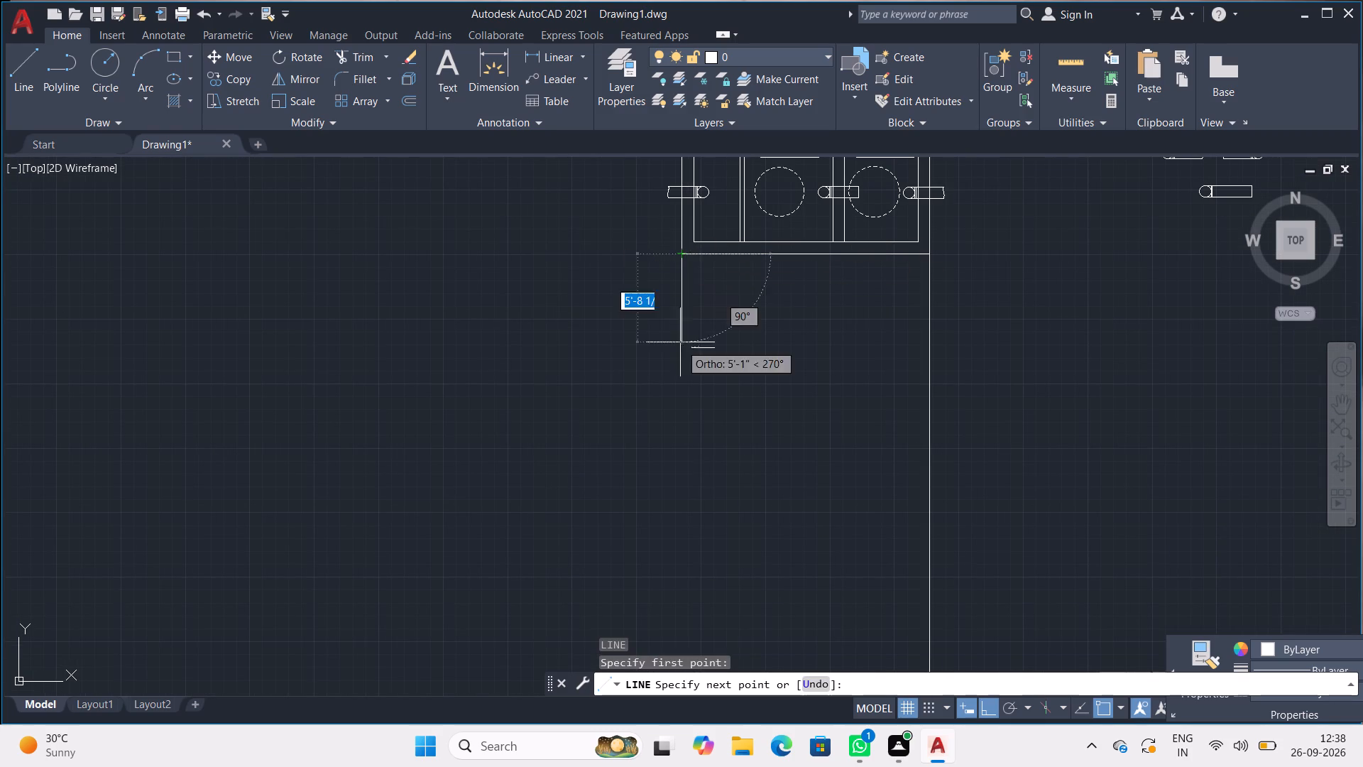
scroll(679, 375, "down", 3)
middle_click_drag(676, 479, 671, 284)
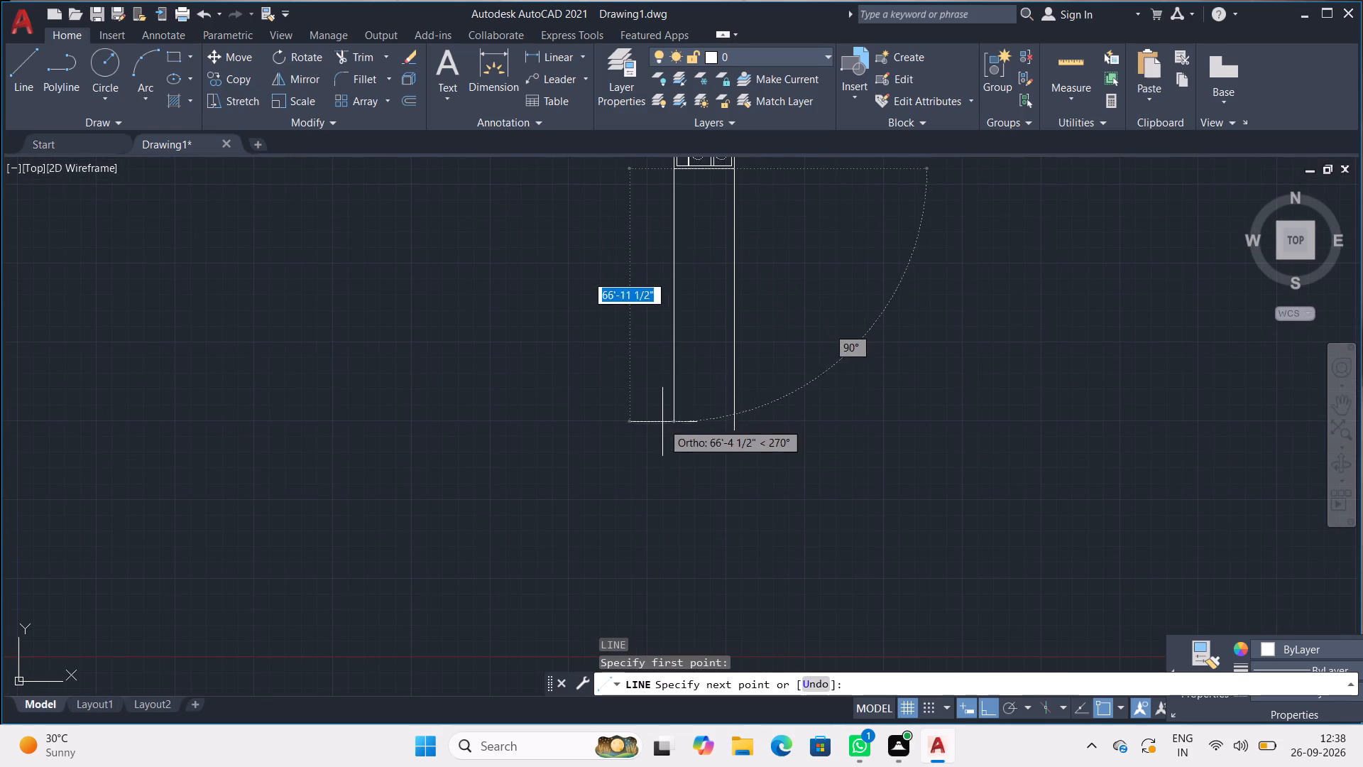
left_click(662, 434)
key("space")
Draw a long vertical projection line straight down from the lower end of the thicker right partition's left face.
middle_click_drag(704, 283, 656, 447)
scroll(674, 373, "up", 2)
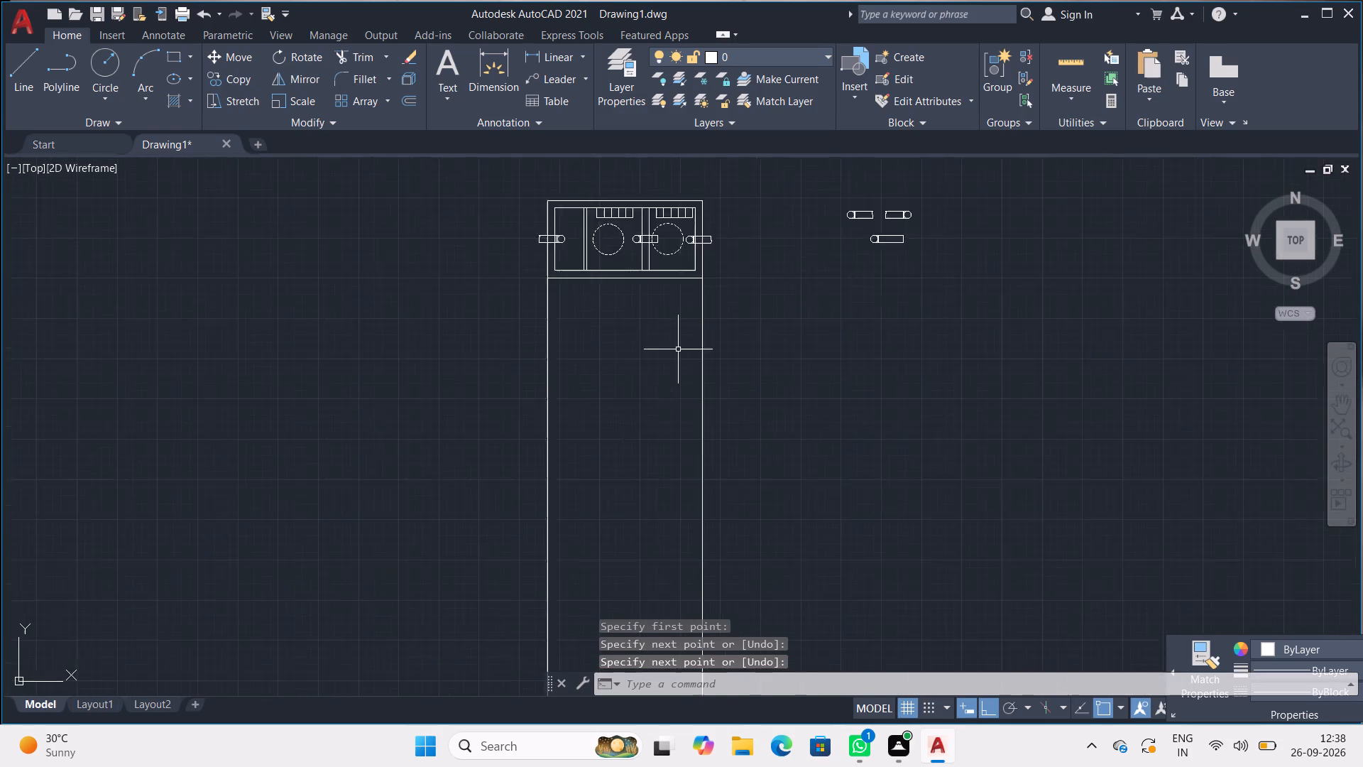
scroll(679, 348, "up", 1)
middle_click_drag(686, 291, 650, 516)
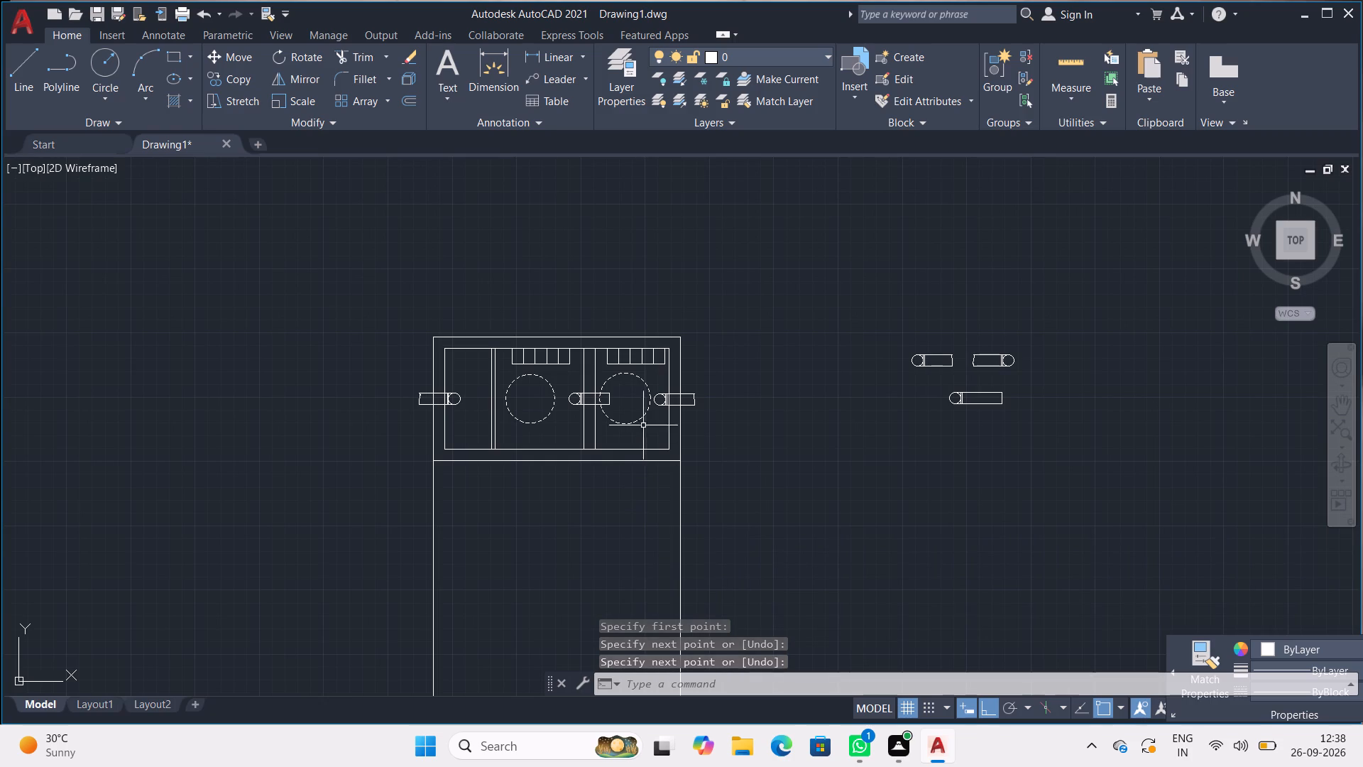
scroll(578, 451, "up", 1)
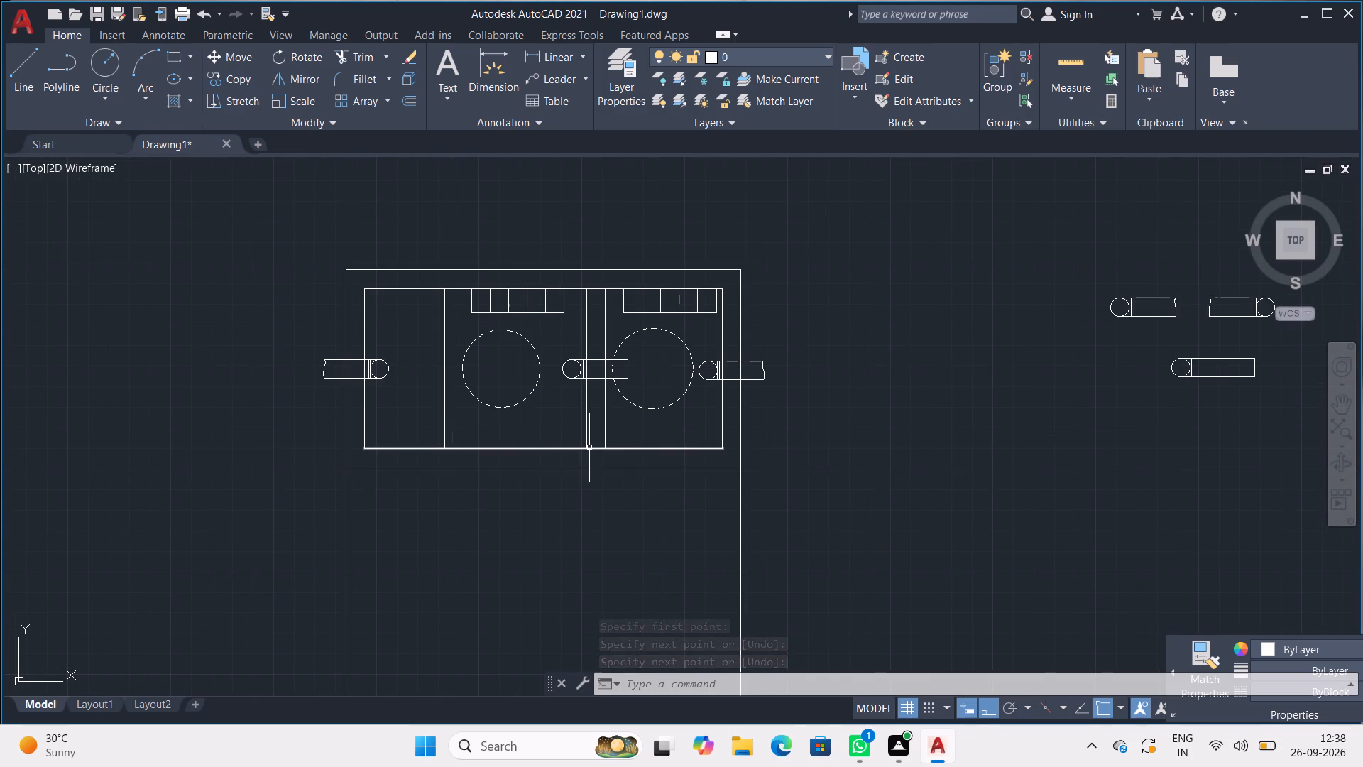
key("l")
key("Return")
left_click(589, 447)
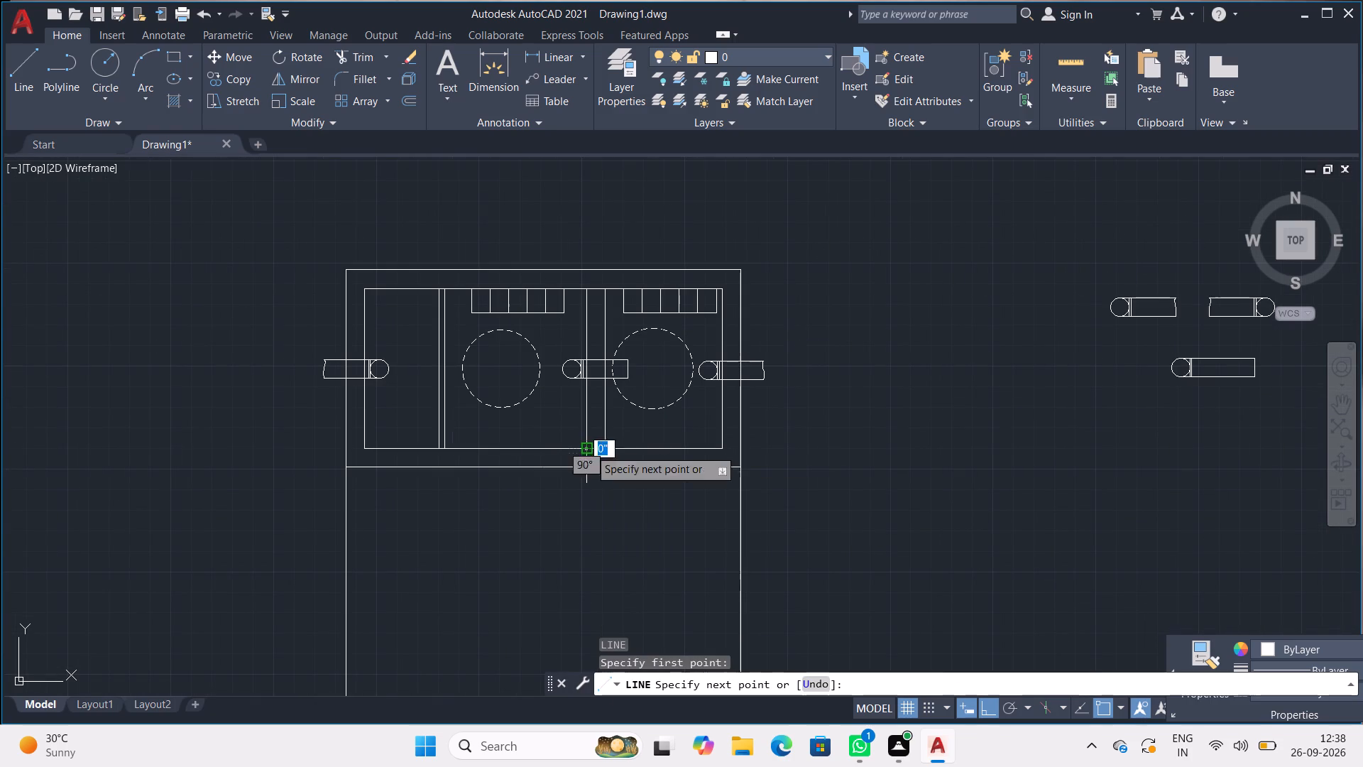
scroll(586, 578, "down", 2)
middle_click_drag(586, 499, 582, 324)
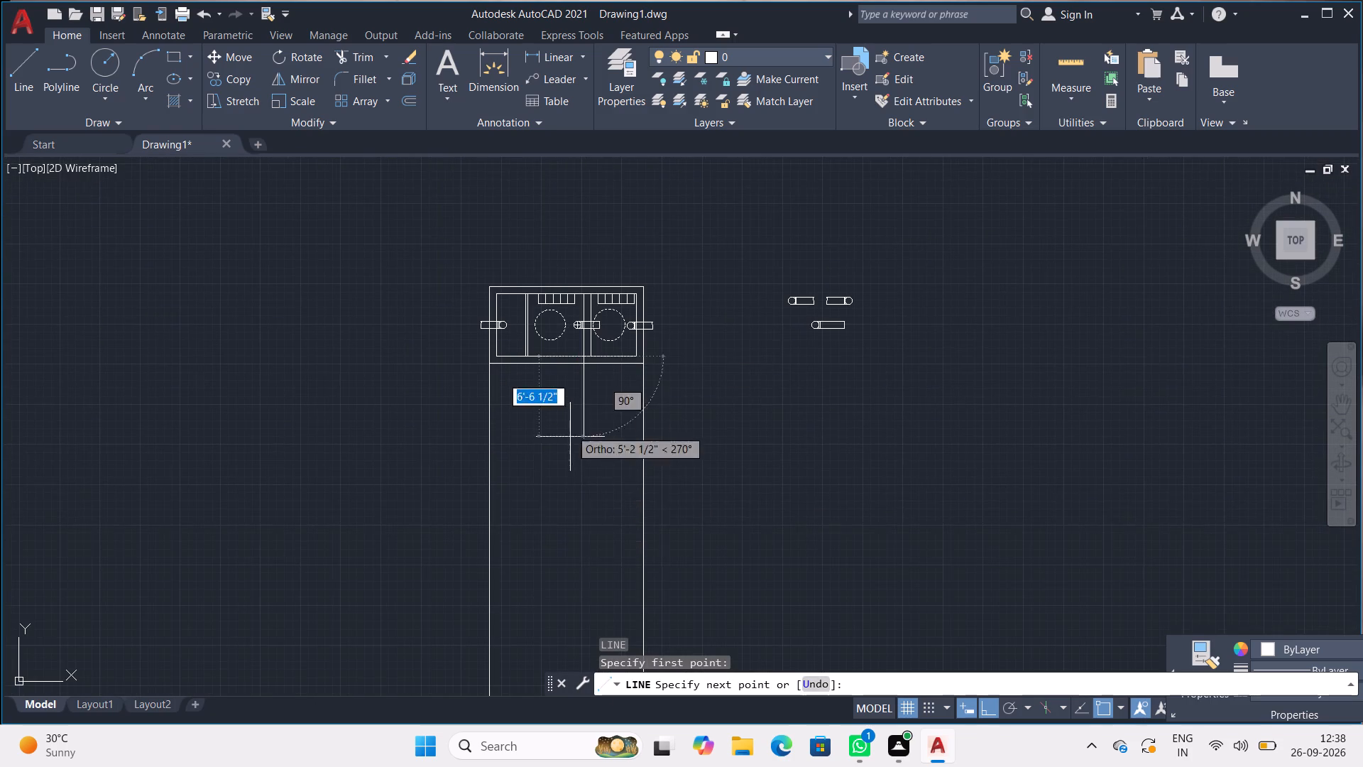
left_click(547, 638)
key("space")
Draw a long vertical projection line straight down from the lower end of the thicker partition's right face.
key("space")
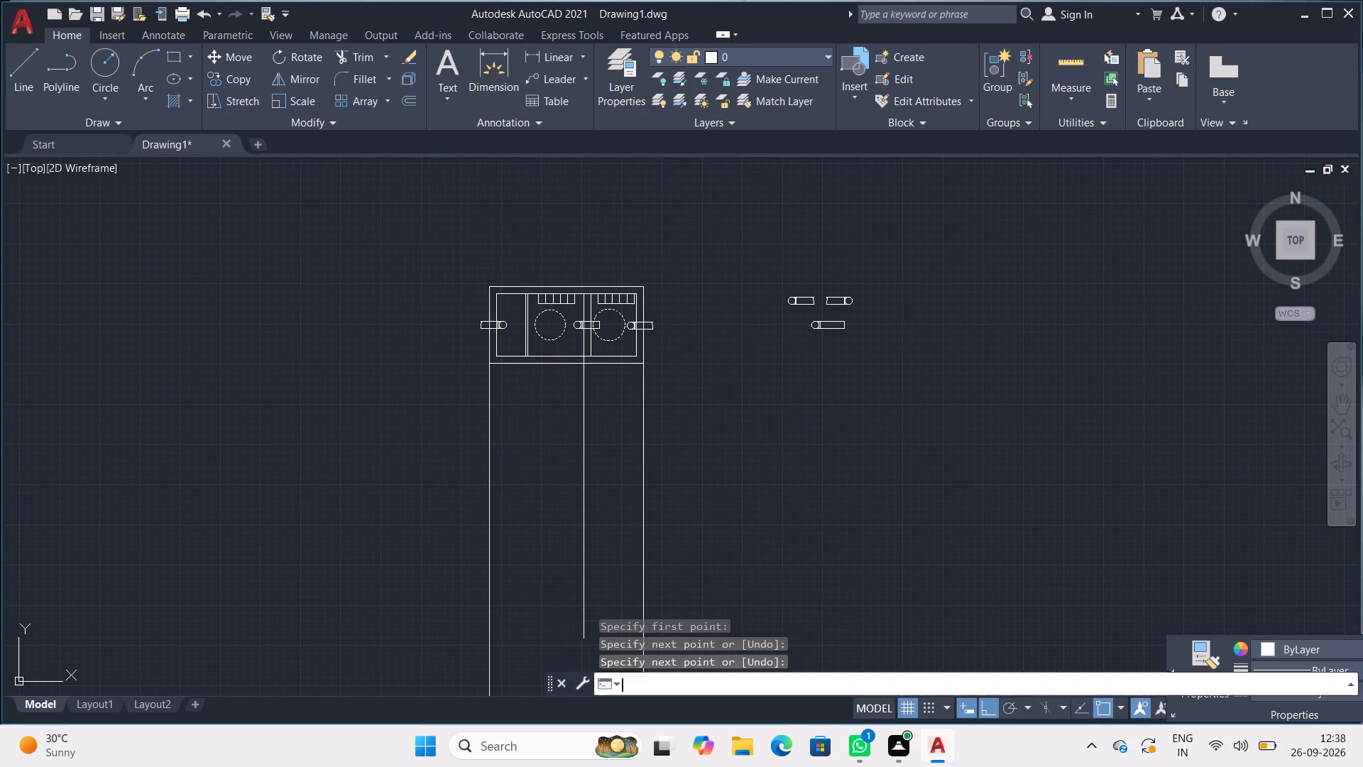
scroll(586, 359, "up", 4)
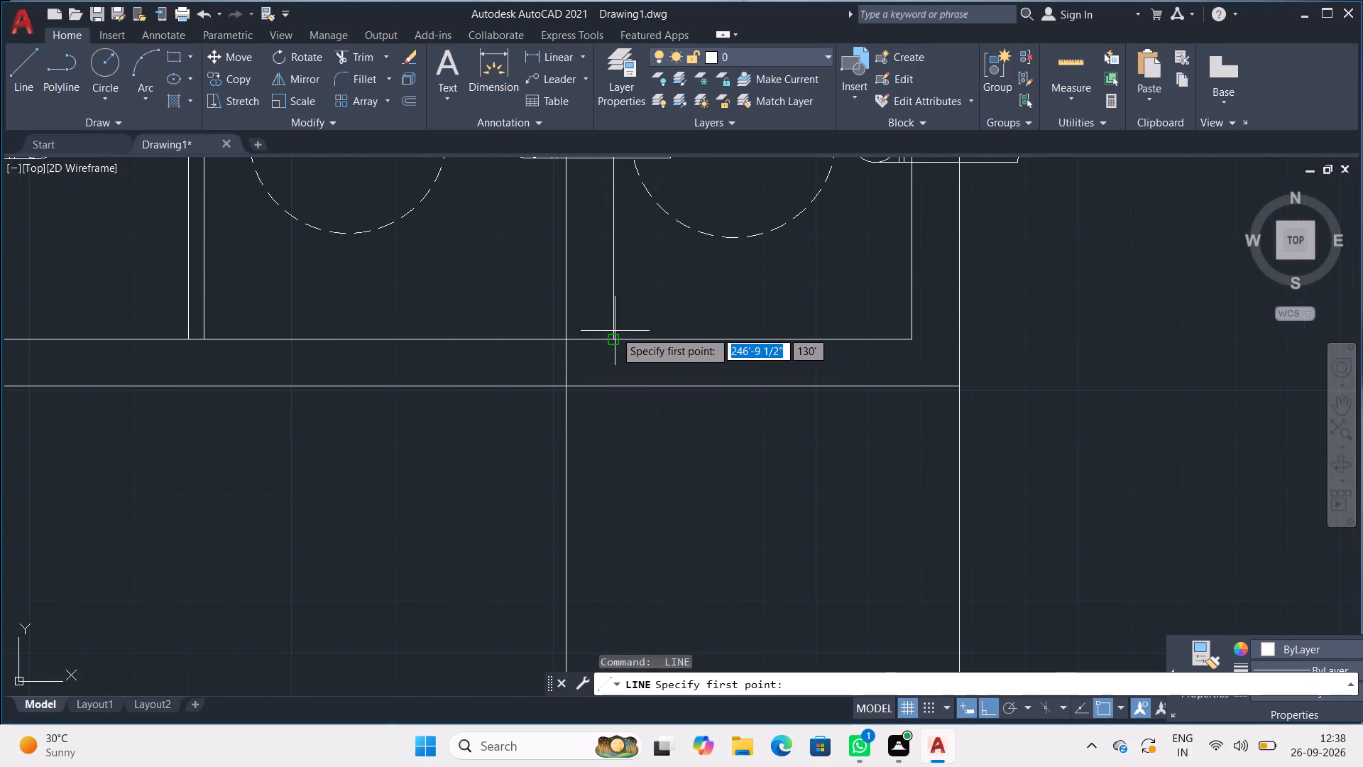
left_click(610, 342)
scroll(617, 518, "down", 2)
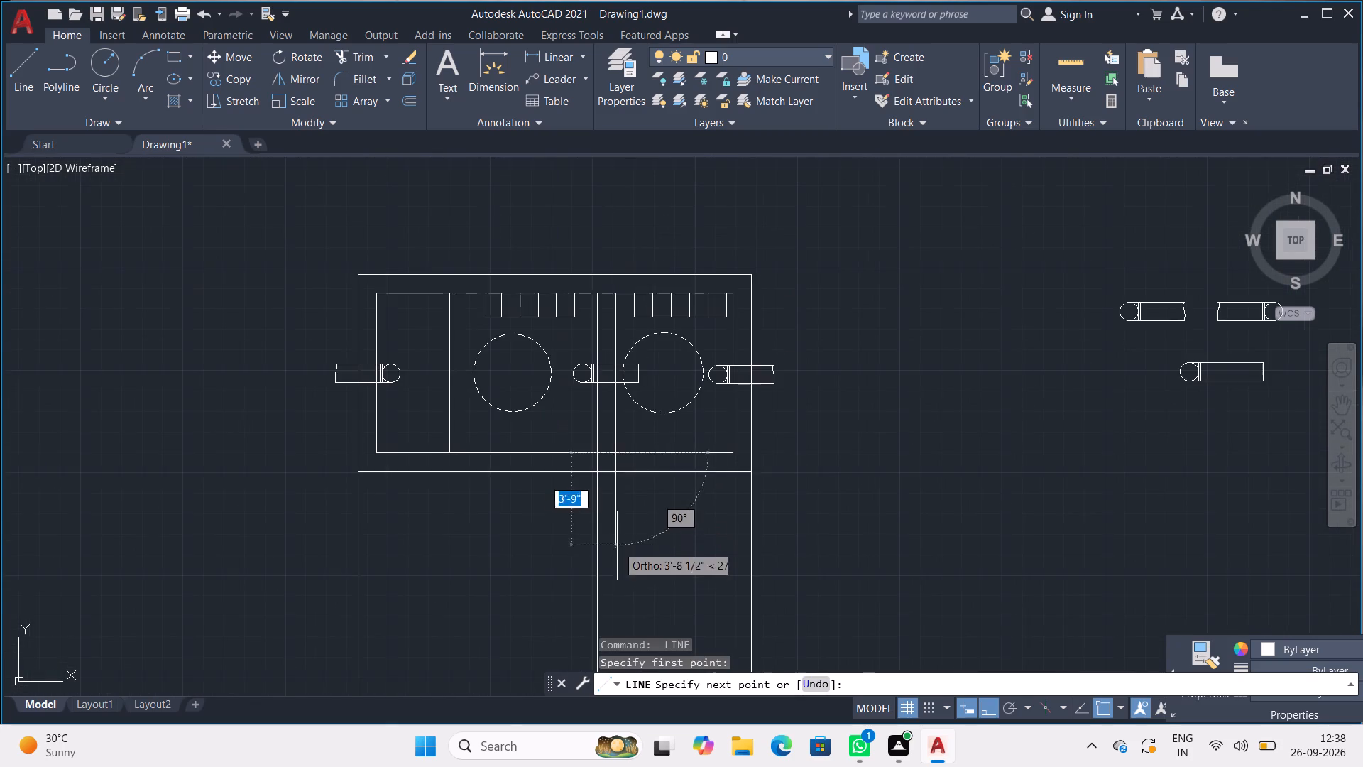
middle_click_drag(614, 560, 588, 238)
scroll(587, 507, "down", 2)
middle_click_drag(586, 528, 584, 398)
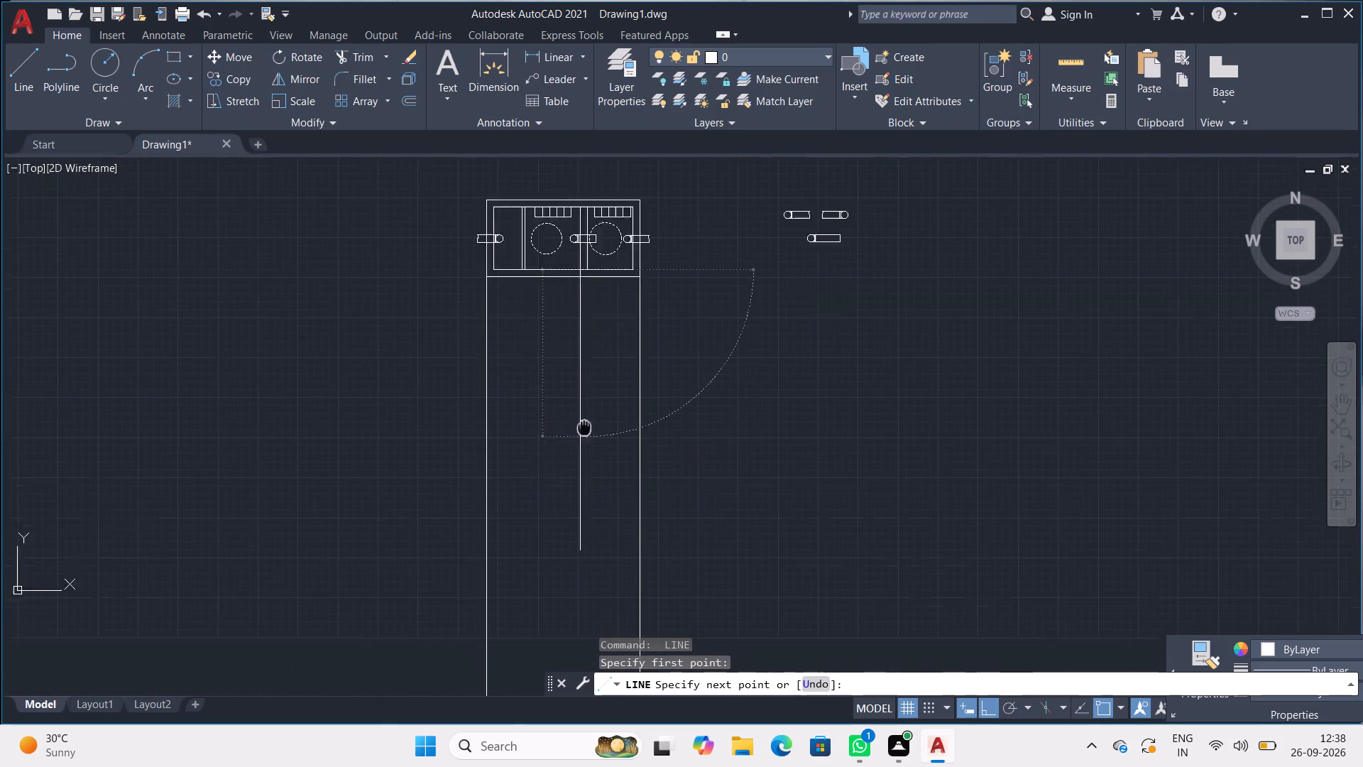
middle_click_drag(584, 398, 584, 342)
left_click(591, 502)
key("space")
Draw a vertical projection line straight down from the lower end of the thin left partition's left face.
middle_click_drag(585, 377, 599, 456)
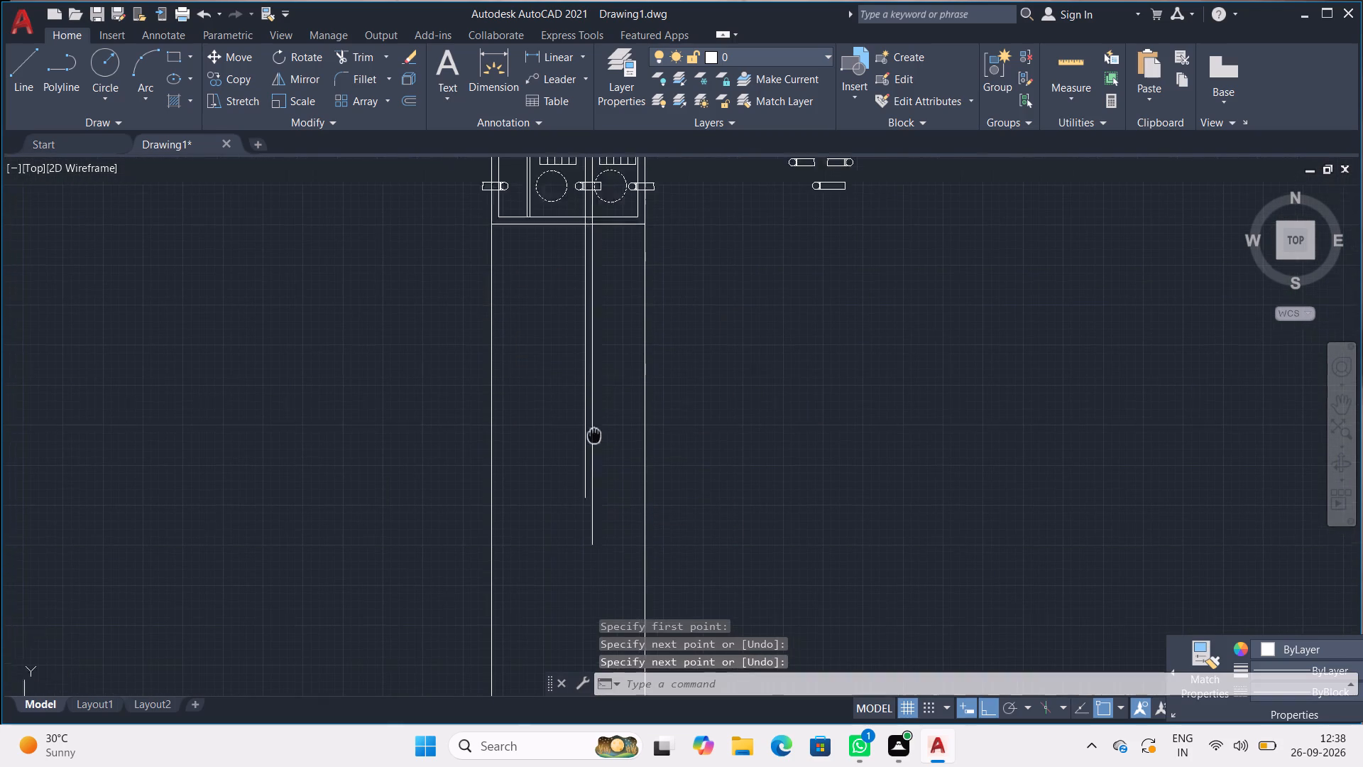
middle_click_drag(599, 456, 675, 624)
scroll(598, 467, "up", 2)
scroll(643, 371, "up", 2)
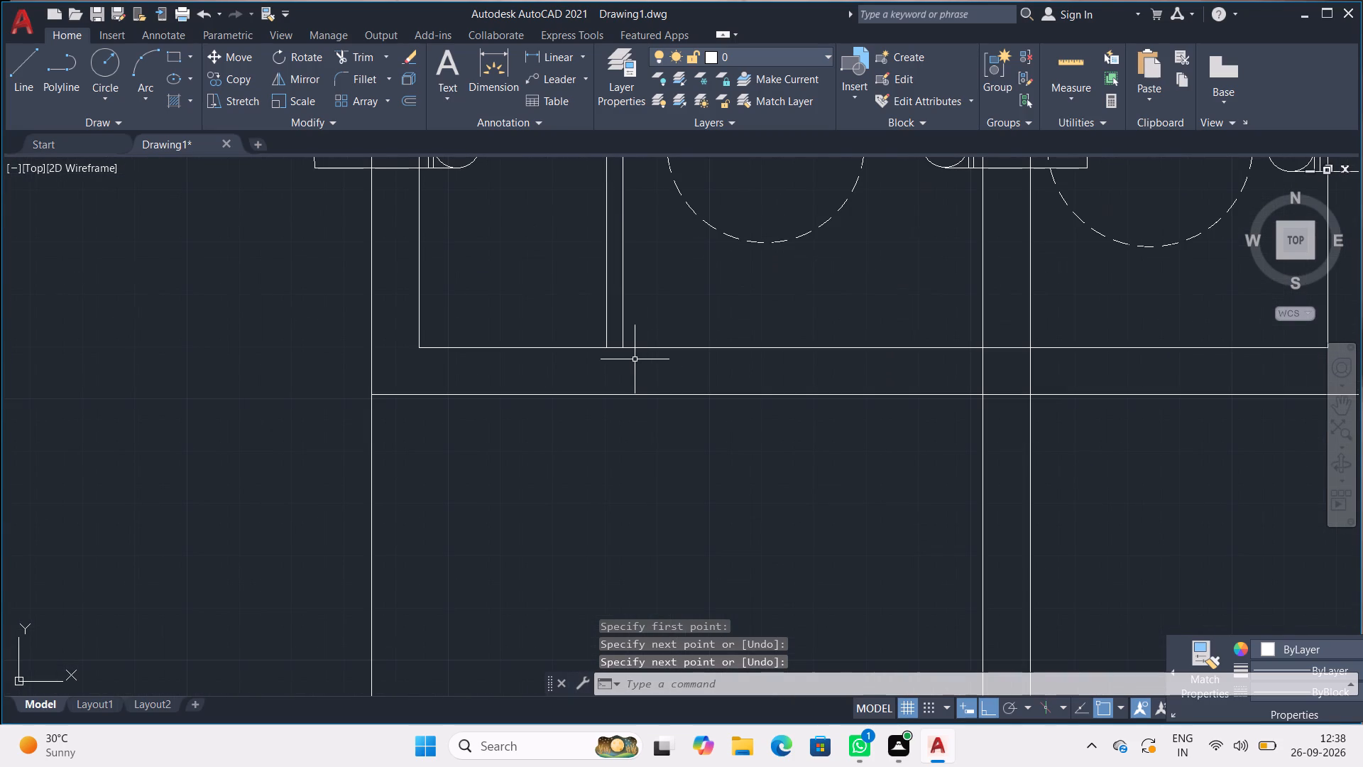
key("l")
key("Return")
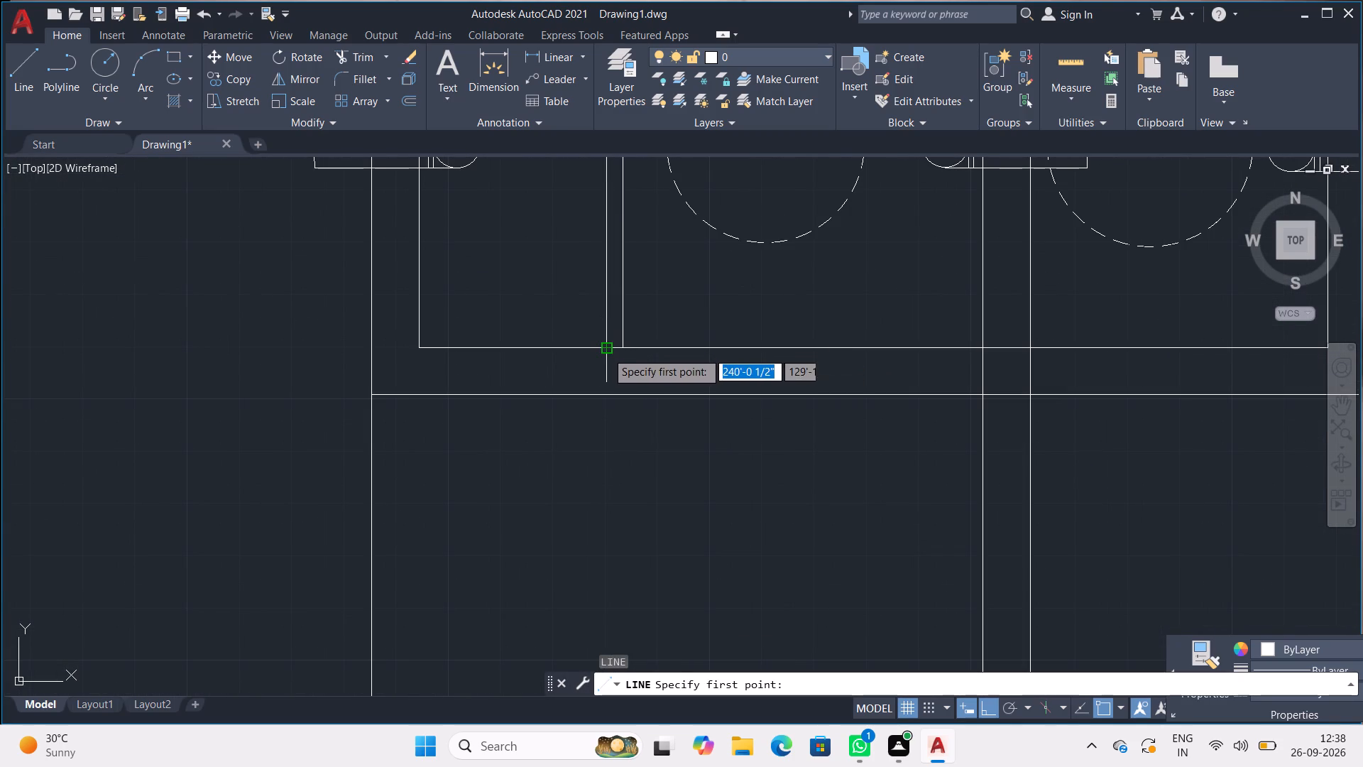
left_click(606, 352)
scroll(617, 553, "down", 2)
middle_click_drag(612, 581, 591, 343)
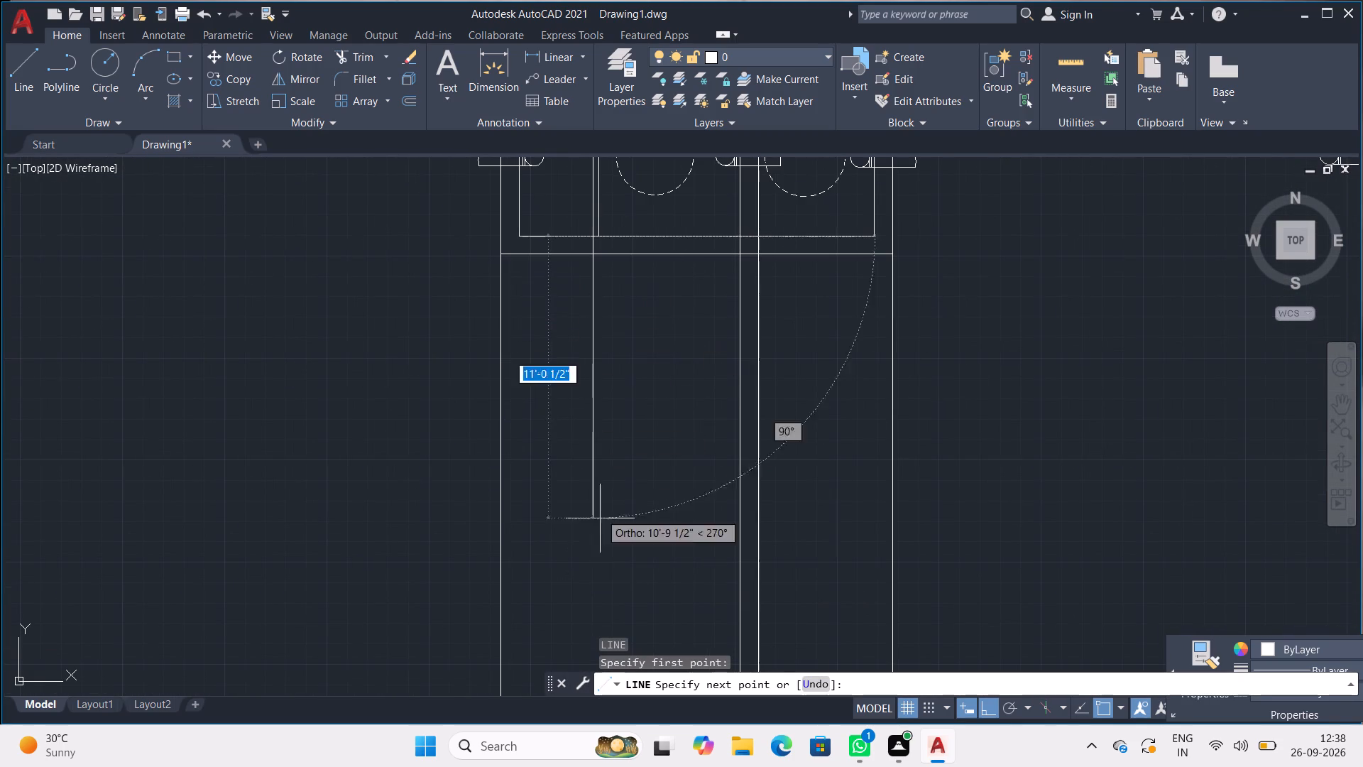
left_click(593, 607)
key("space")
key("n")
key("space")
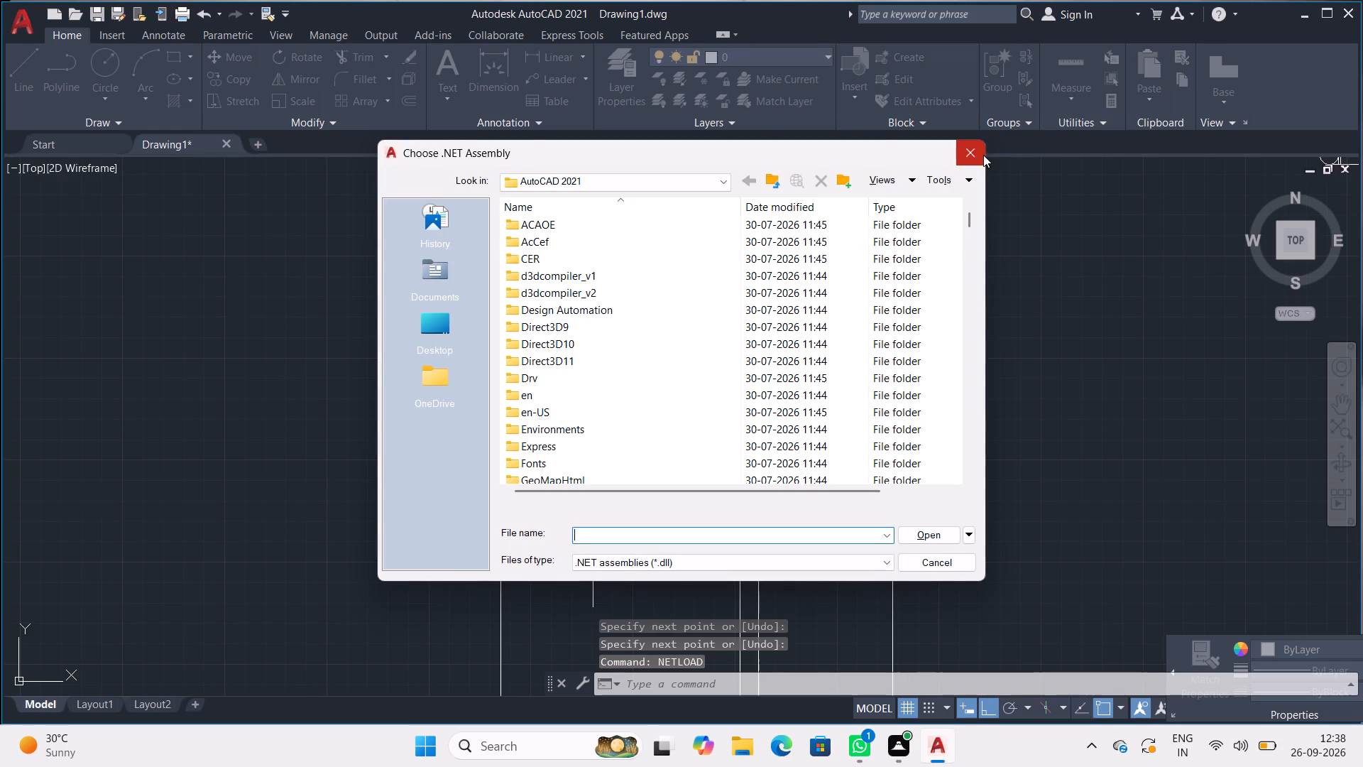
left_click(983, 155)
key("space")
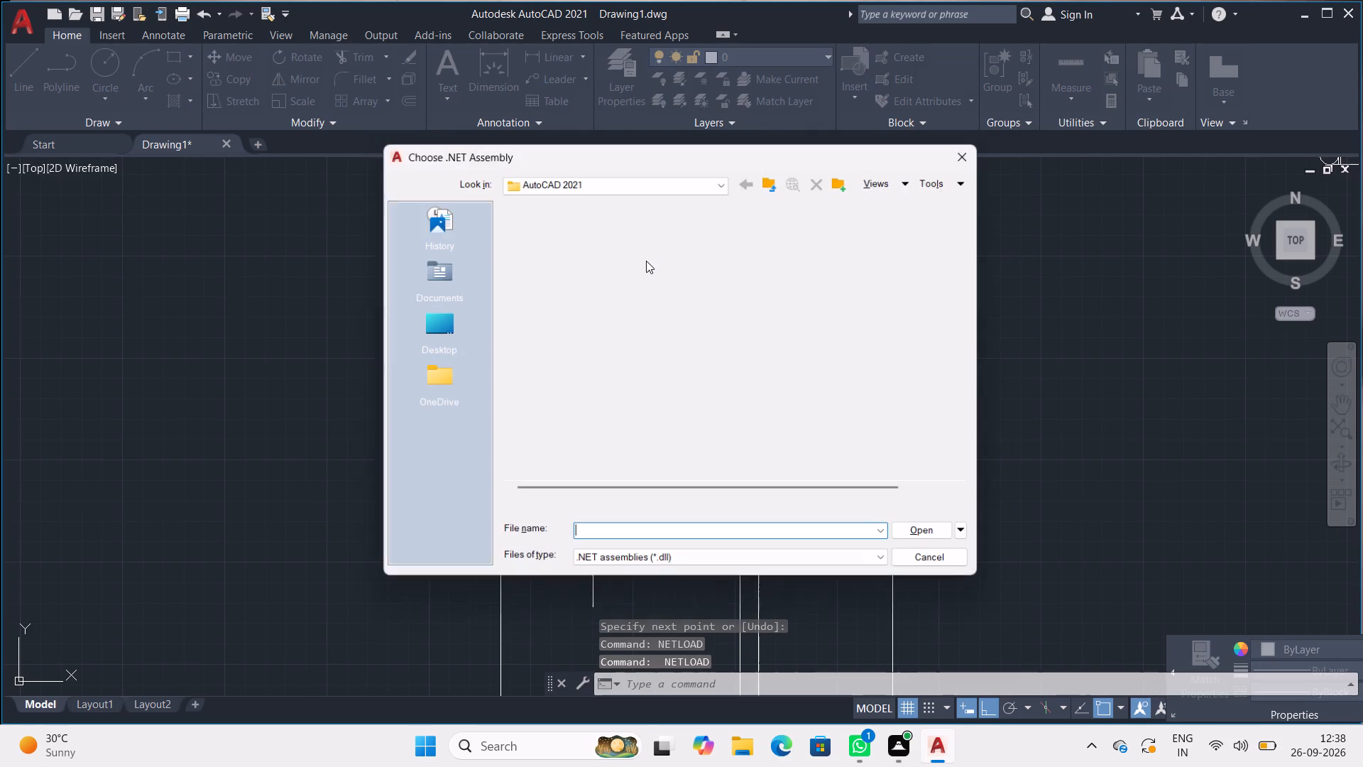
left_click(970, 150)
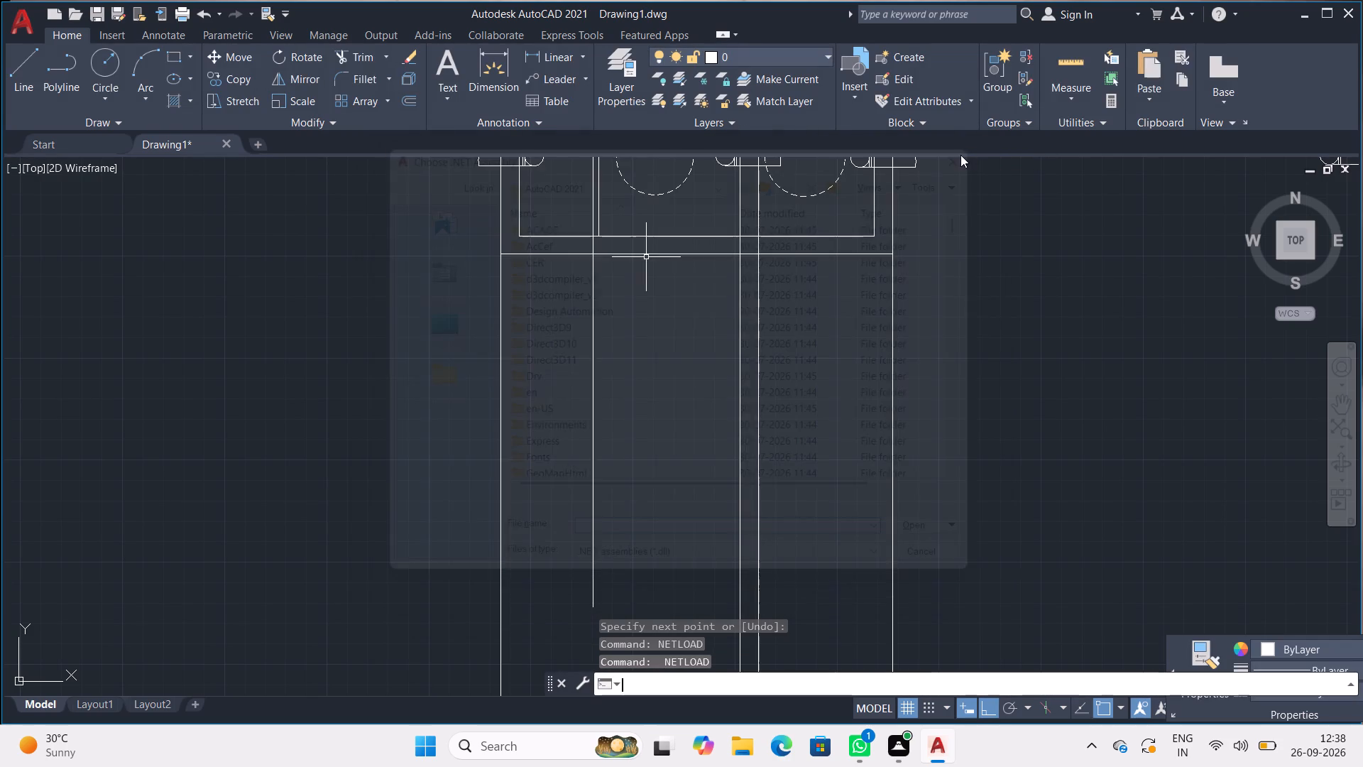
Draw a matching vertical projection line straight down from the lower end of the thin partition's right face.
key("l")
key("Return")
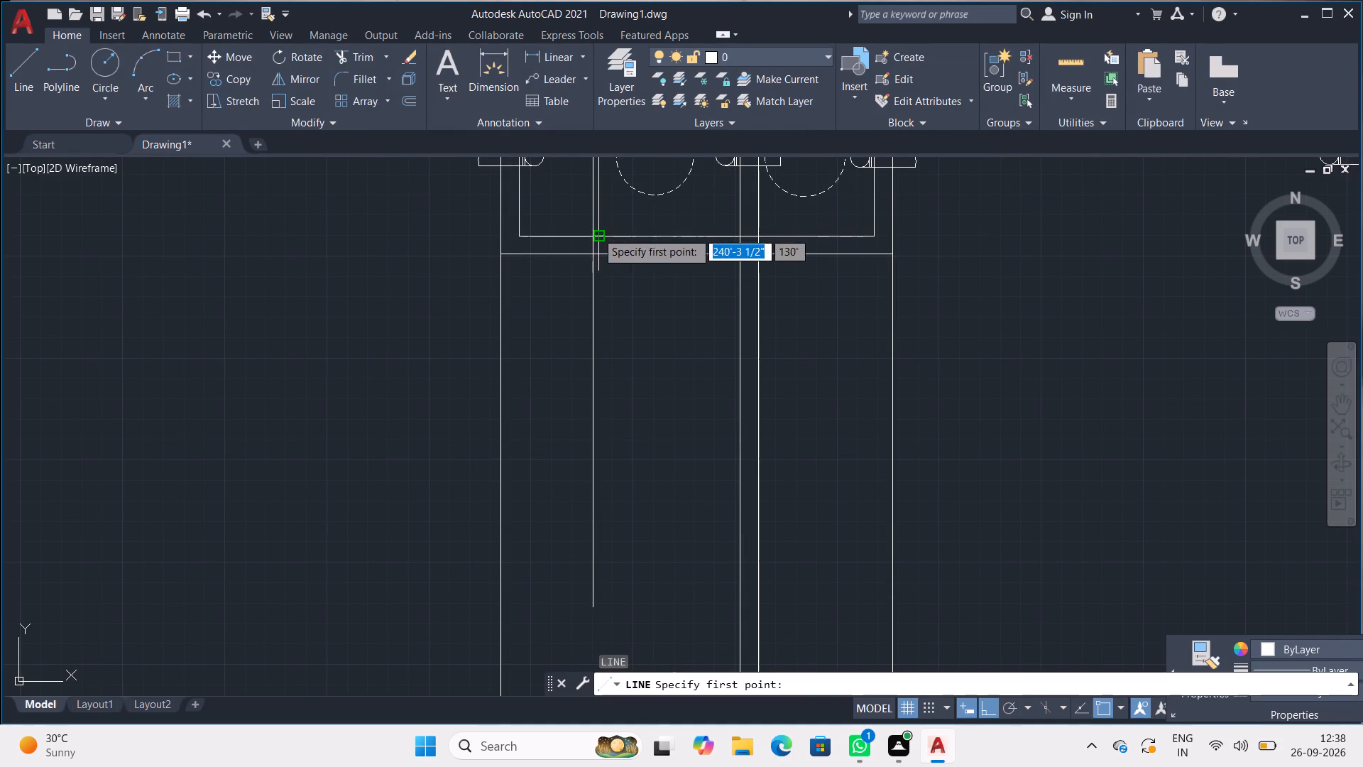
left_click(596, 232)
left_click(588, 627)
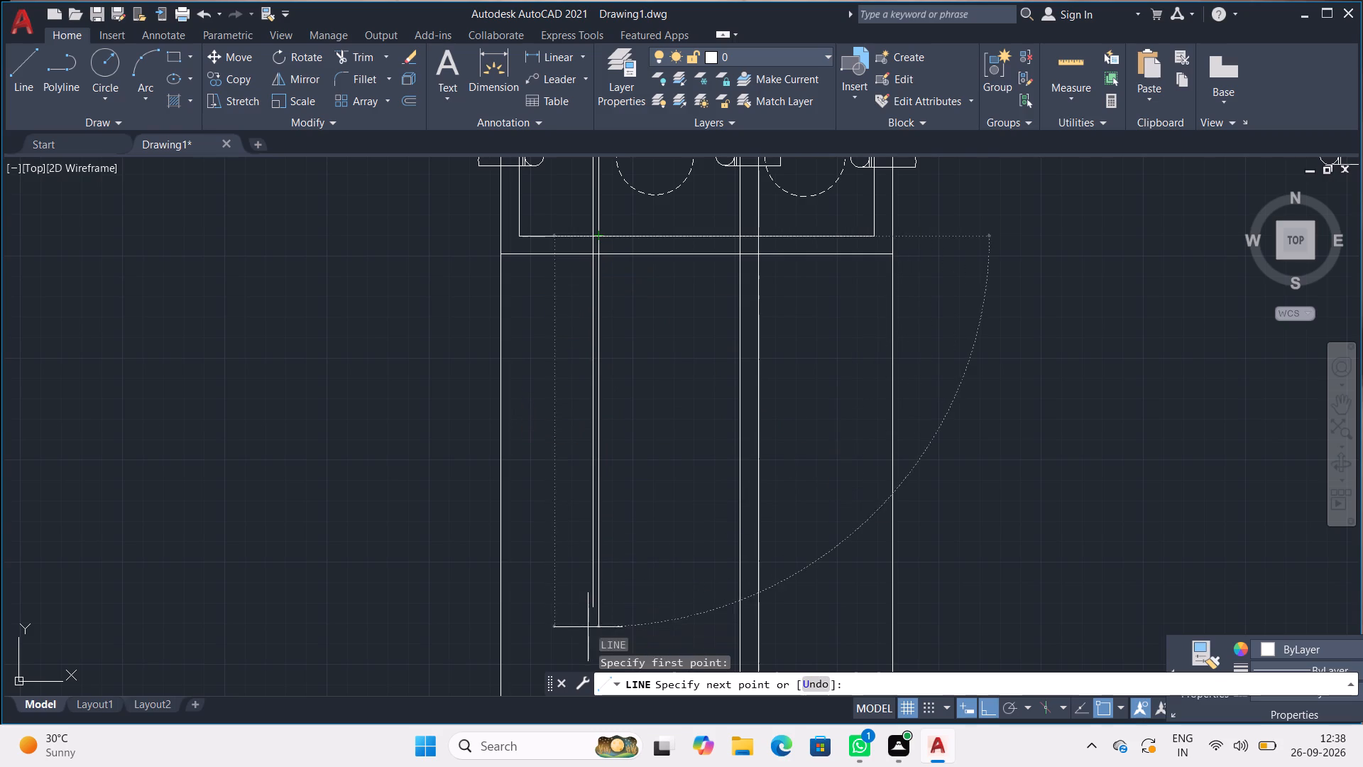
key("space")
Draw a horizontal line a short distance below the tank plan, crossing all projection lines and extending past both sides.
middle_click_drag(613, 325, 456, 406)
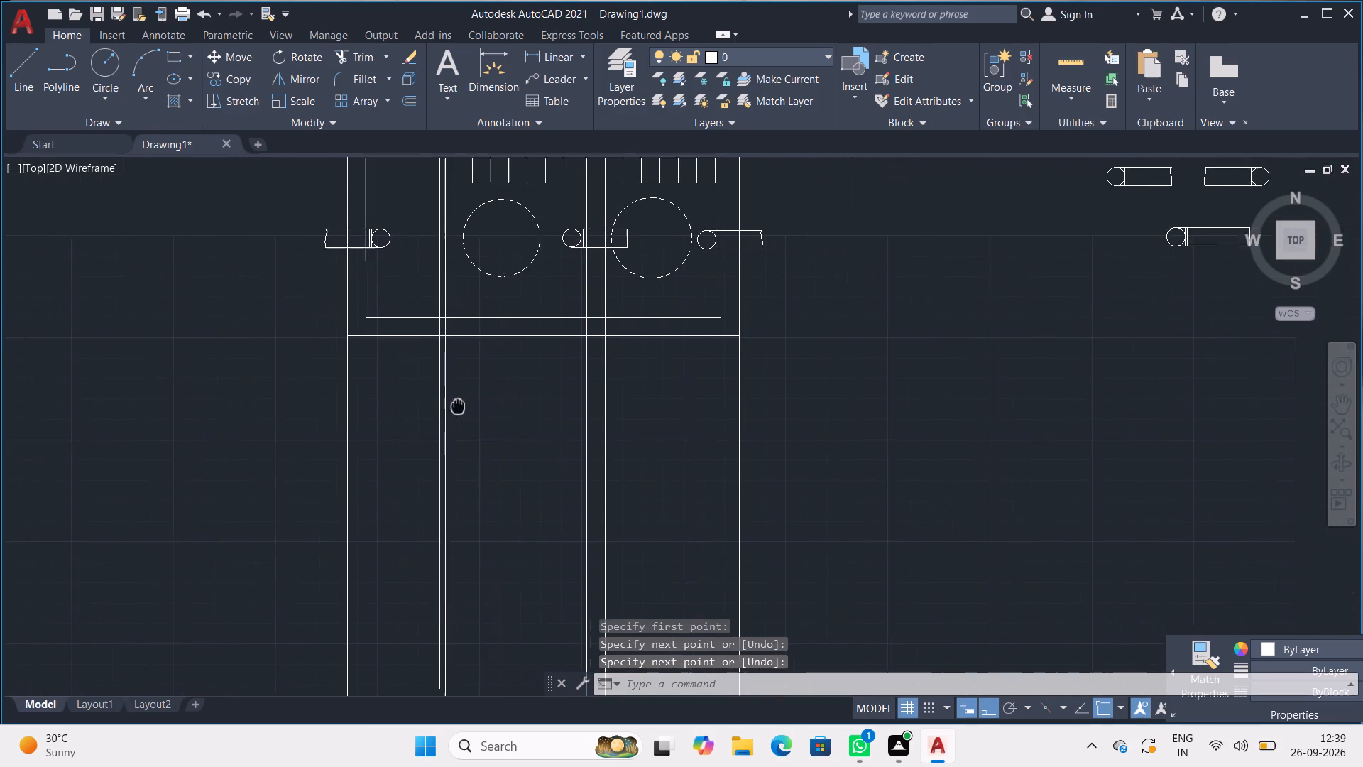
middle_click_drag(456, 406, 442, 411)
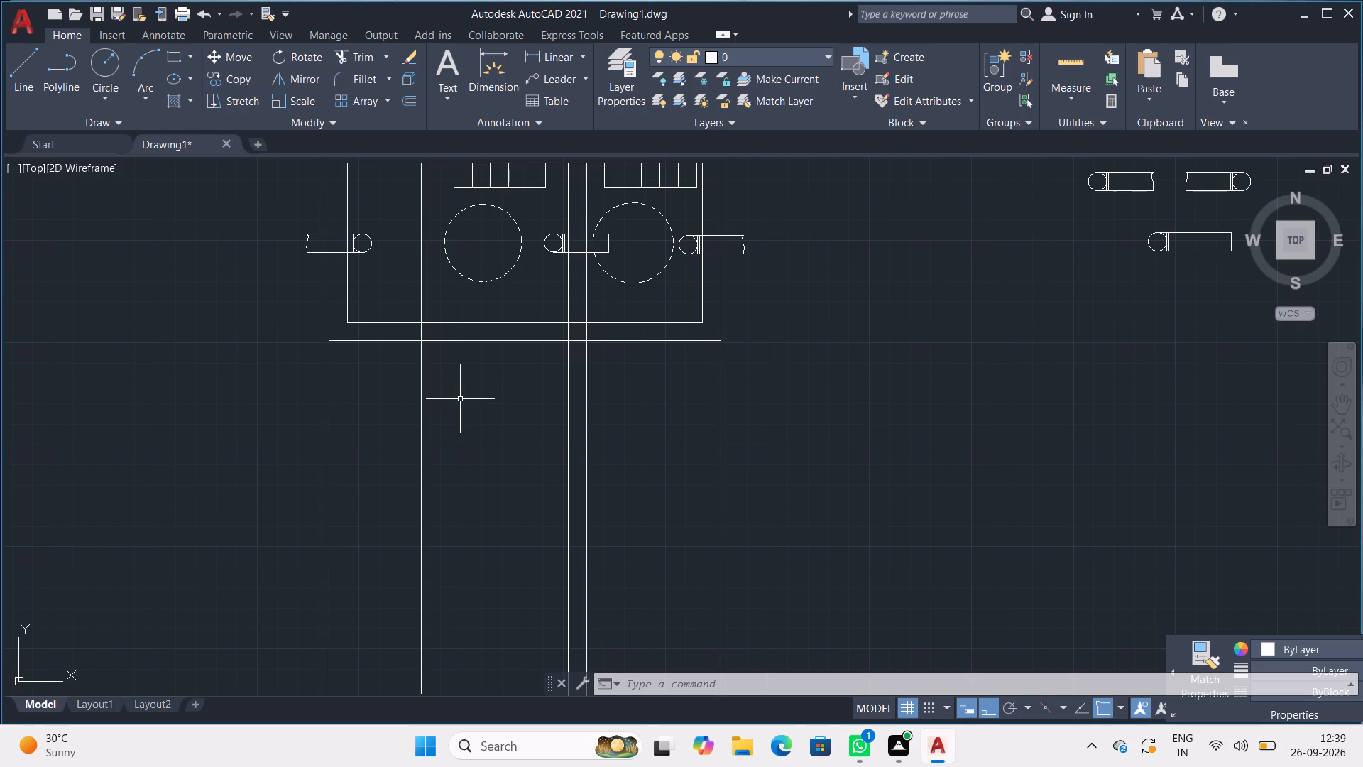
key("l")
key("Return")
left_click(236, 469)
left_click(981, 468)
key("space")
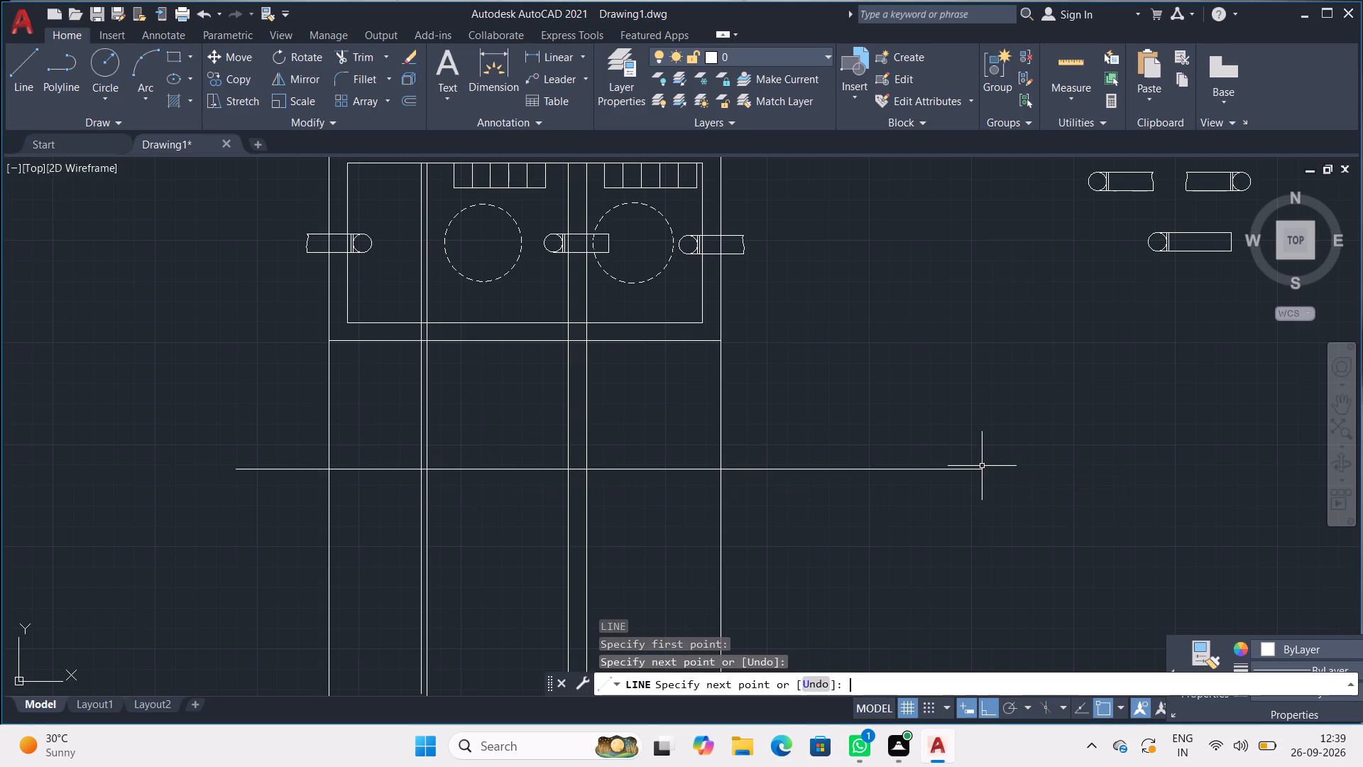
Trim the projection lines between the tank plan and the horizontal line, including the partition line pieces crossing the bottom wall.
type("TR")
key("Return")
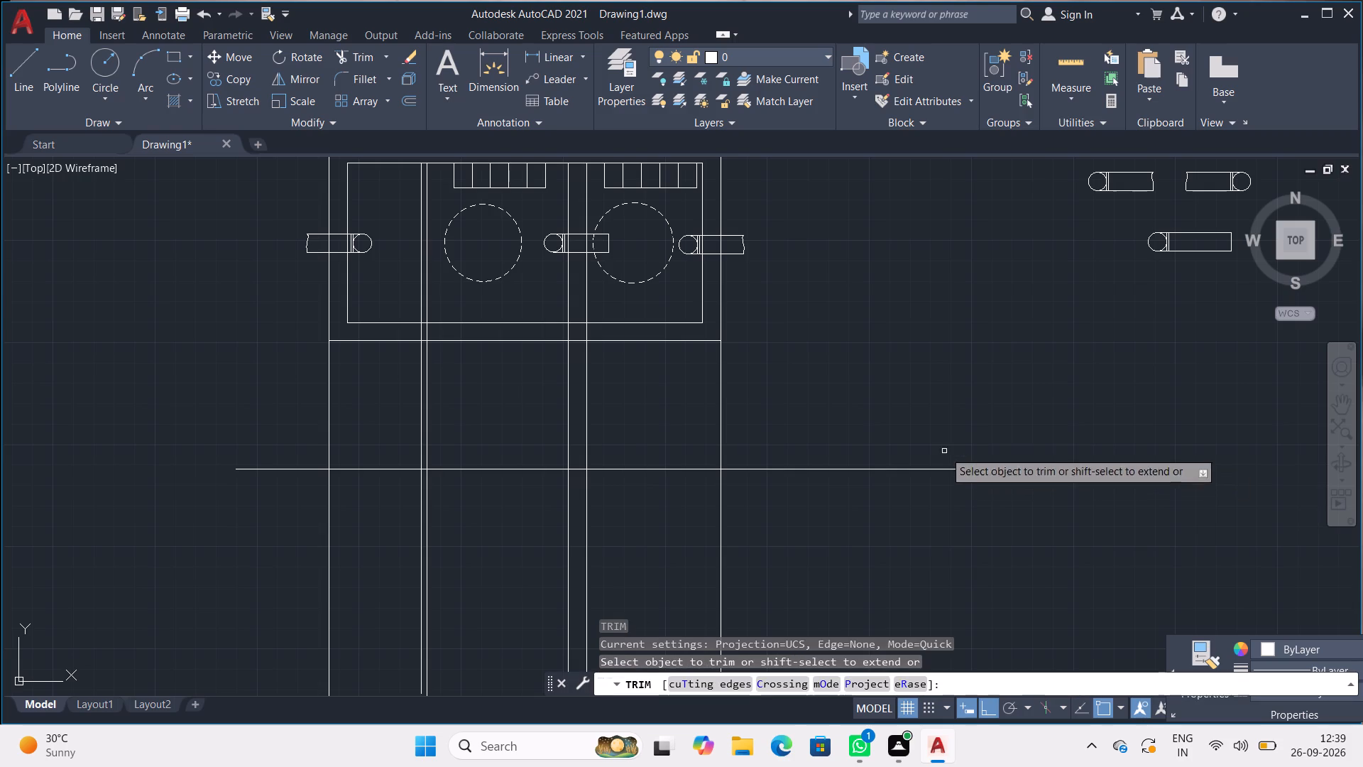
left_click_drag(821, 428, 175, 403)
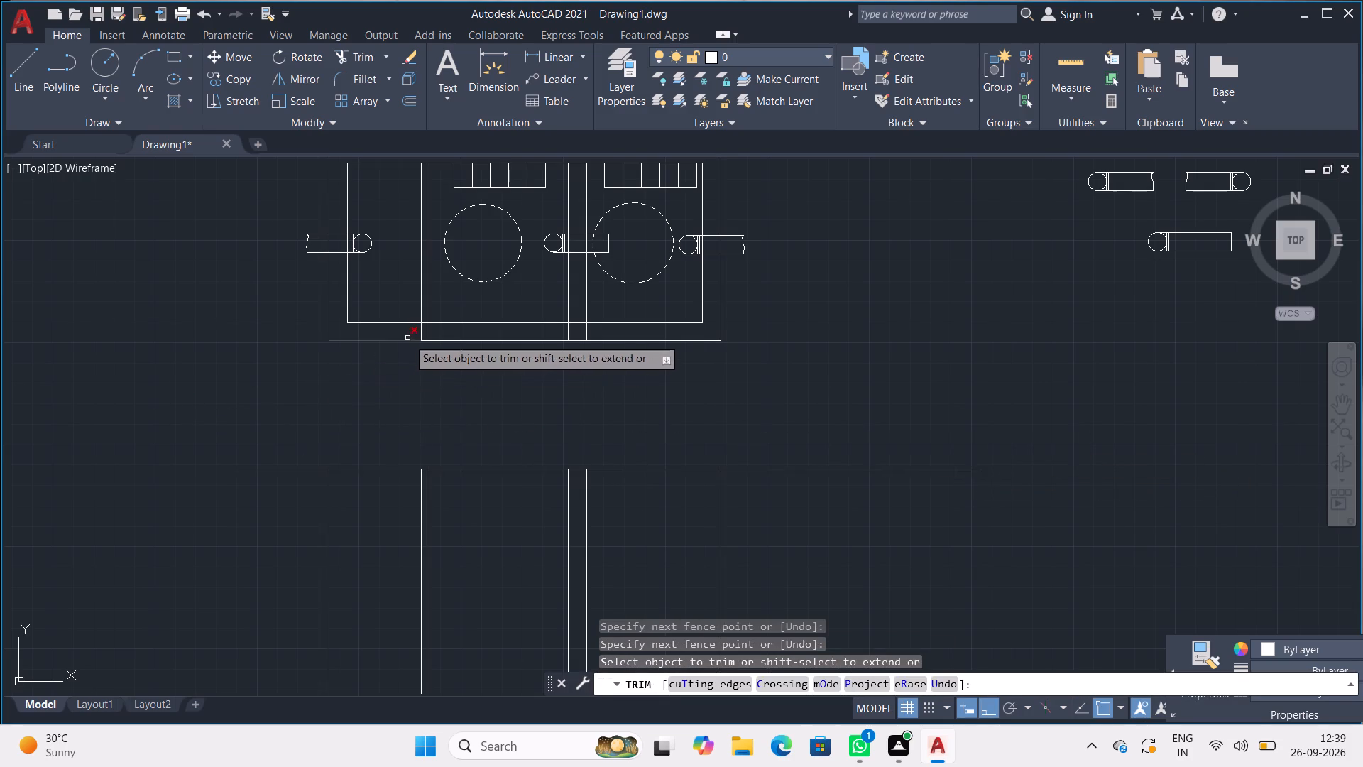
scroll(410, 331, "up", 3)
left_click_drag(410, 331, 530, 326)
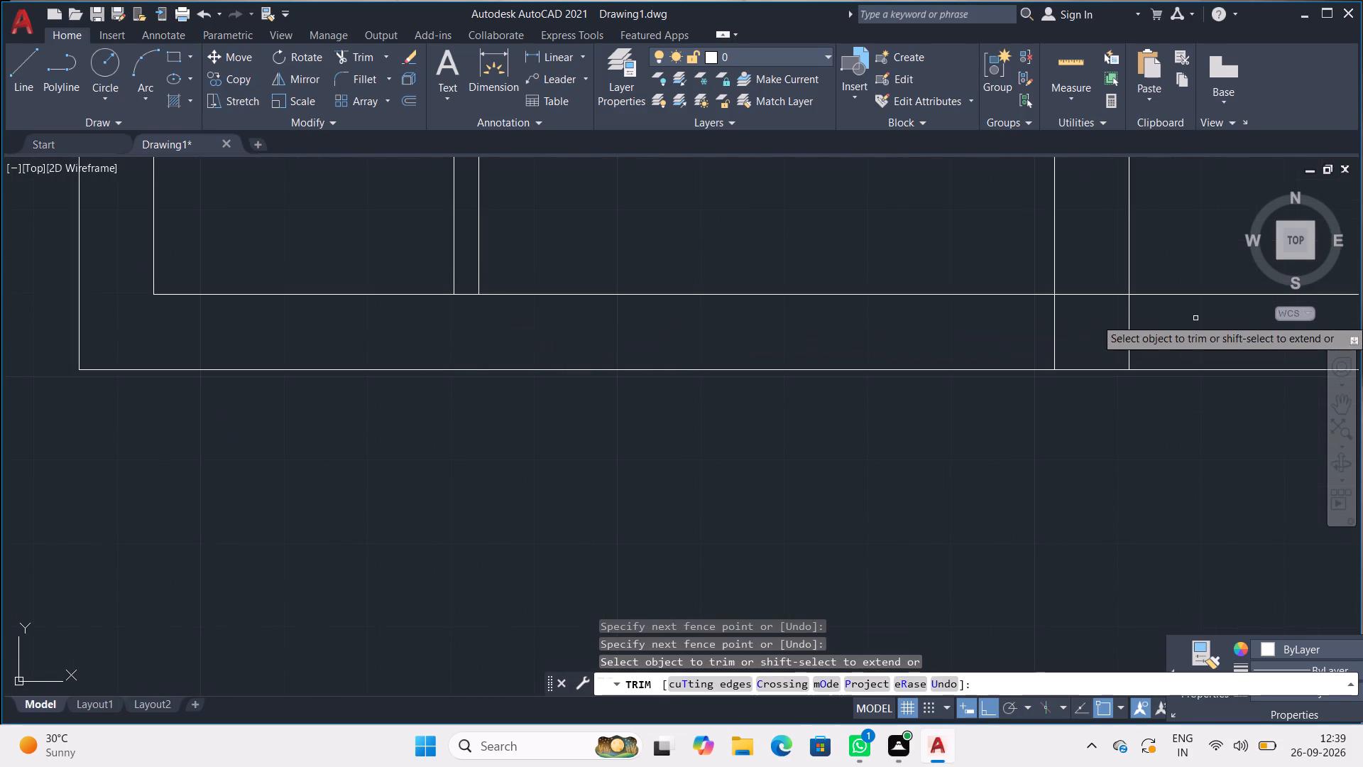
left_click_drag(1220, 337, 1038, 347)
scroll(1038, 347, "down", 3)
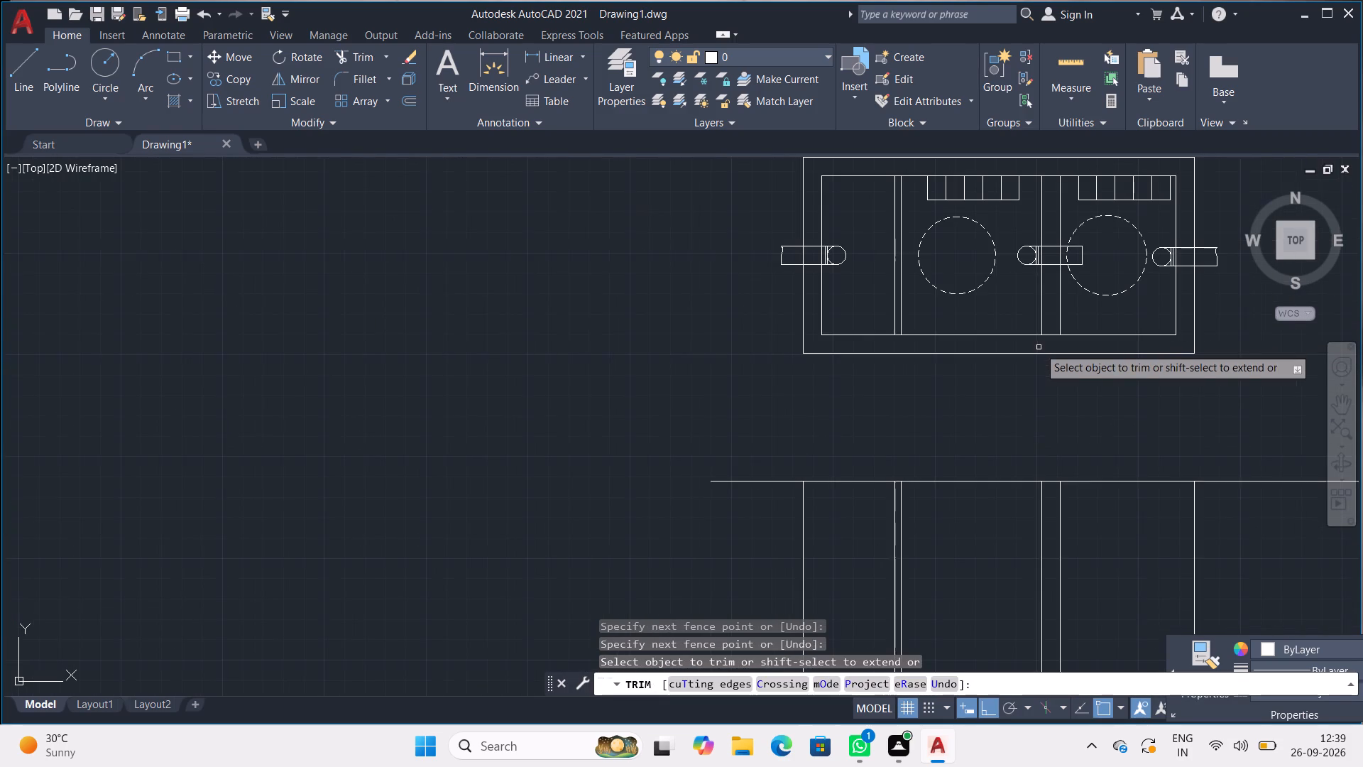
middle_click_drag(1041, 347, 652, 333)
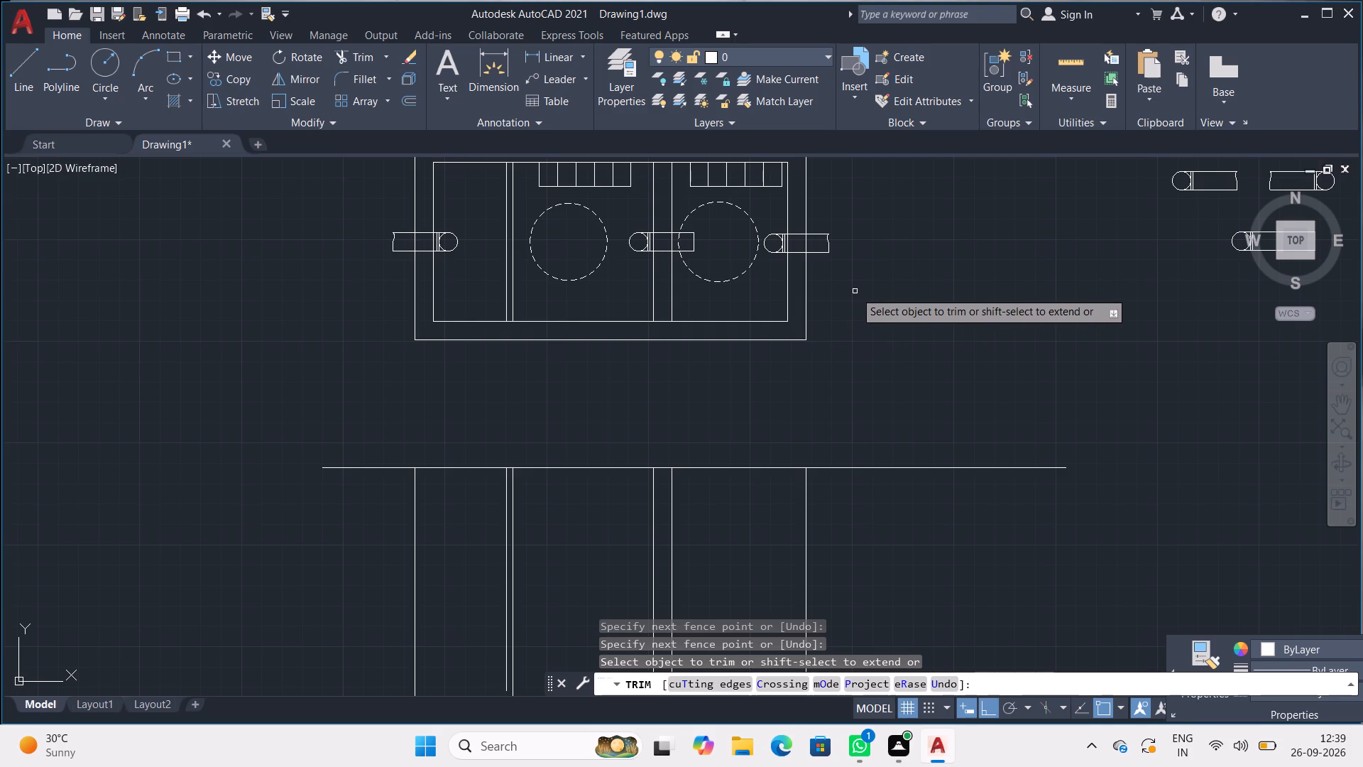
key("Escape")
key("Escape")
key("Escape")
key("Escape")
key("Escape")
key("Escape")
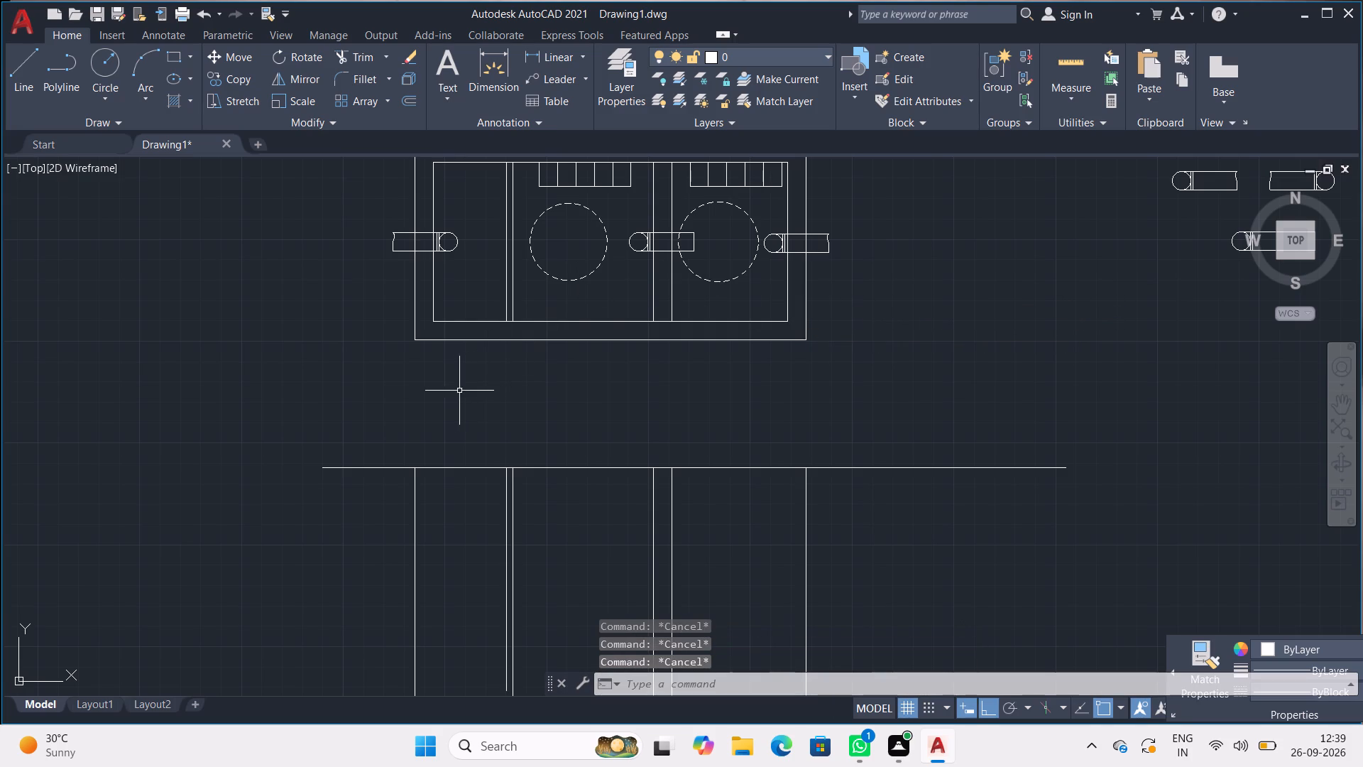
Draw a long vertical line down from the horizontal line, aligned with the inner face of the tank's left wall.
key("l")
key("Return")
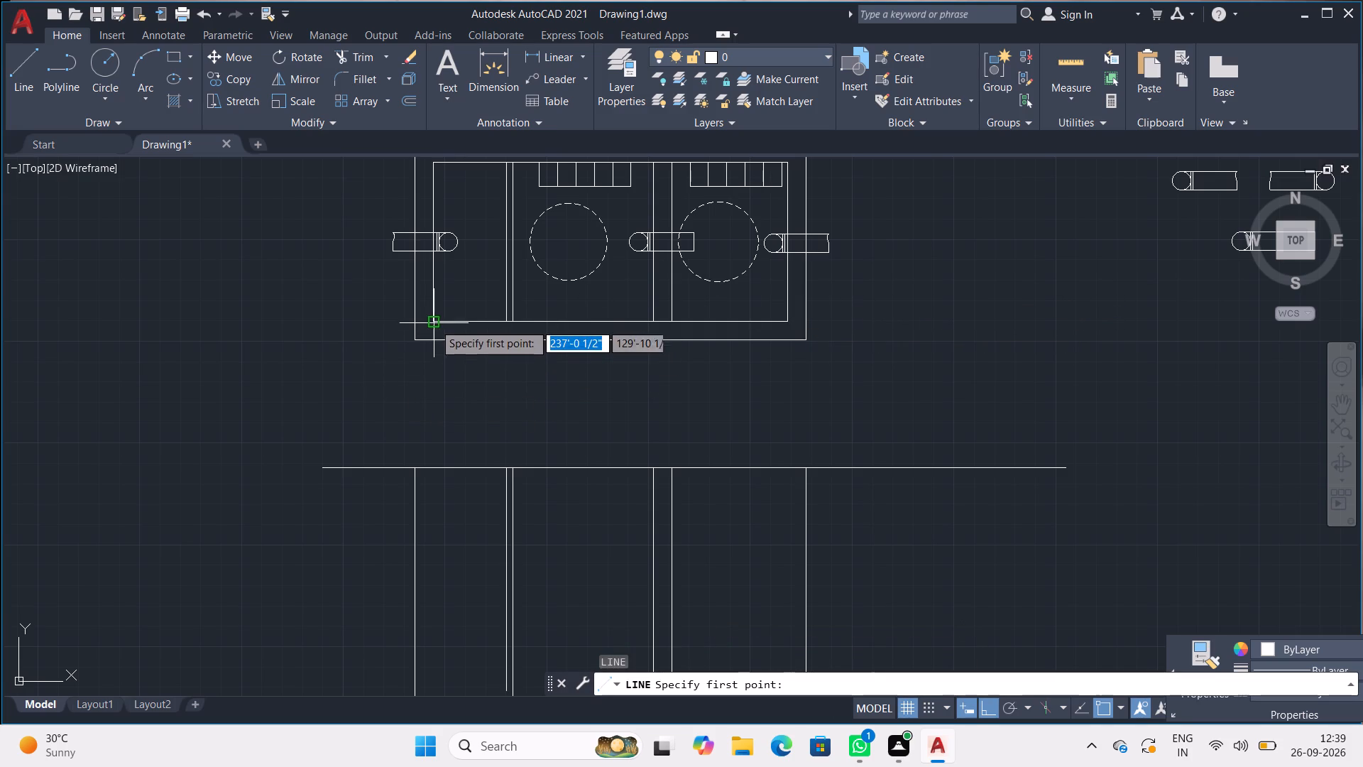
left_click(434, 467)
scroll(432, 511, "down", 2)
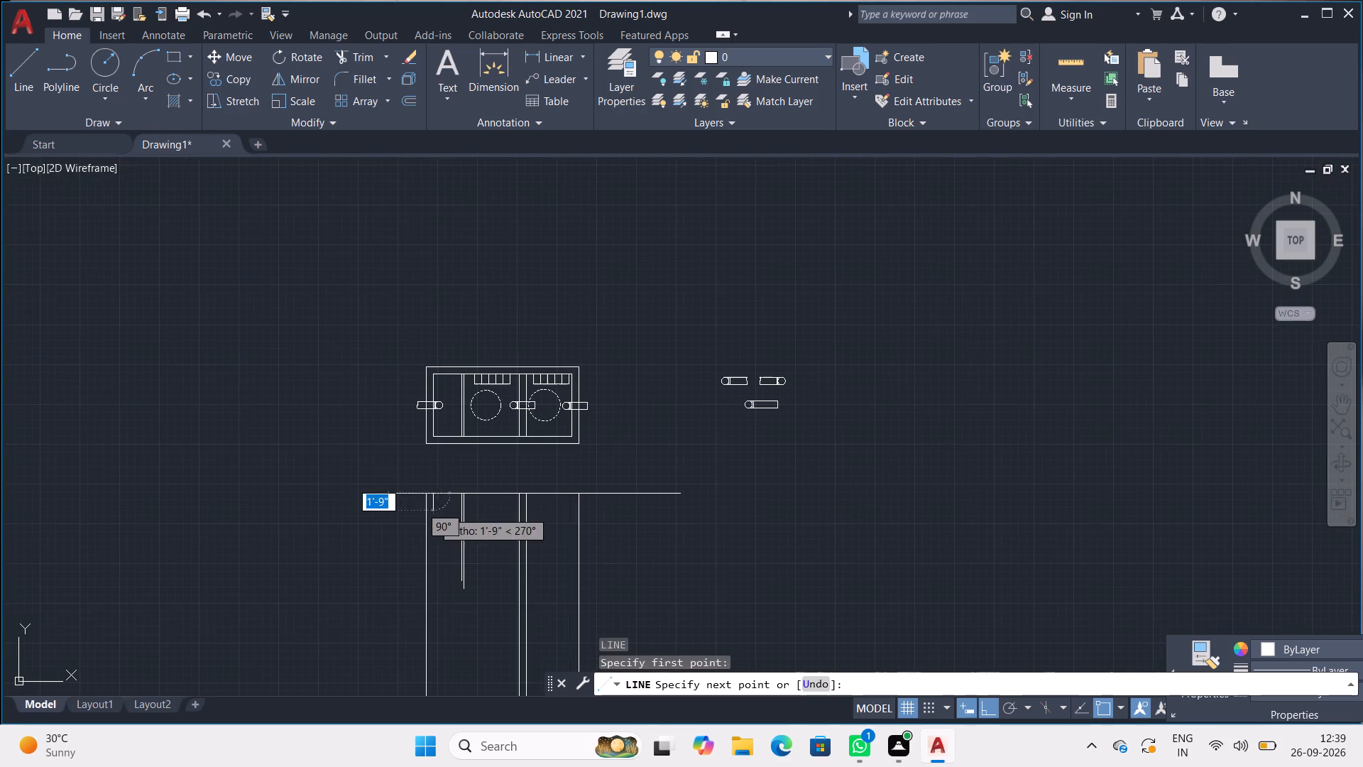
middle_click_drag(432, 511, 425, 302)
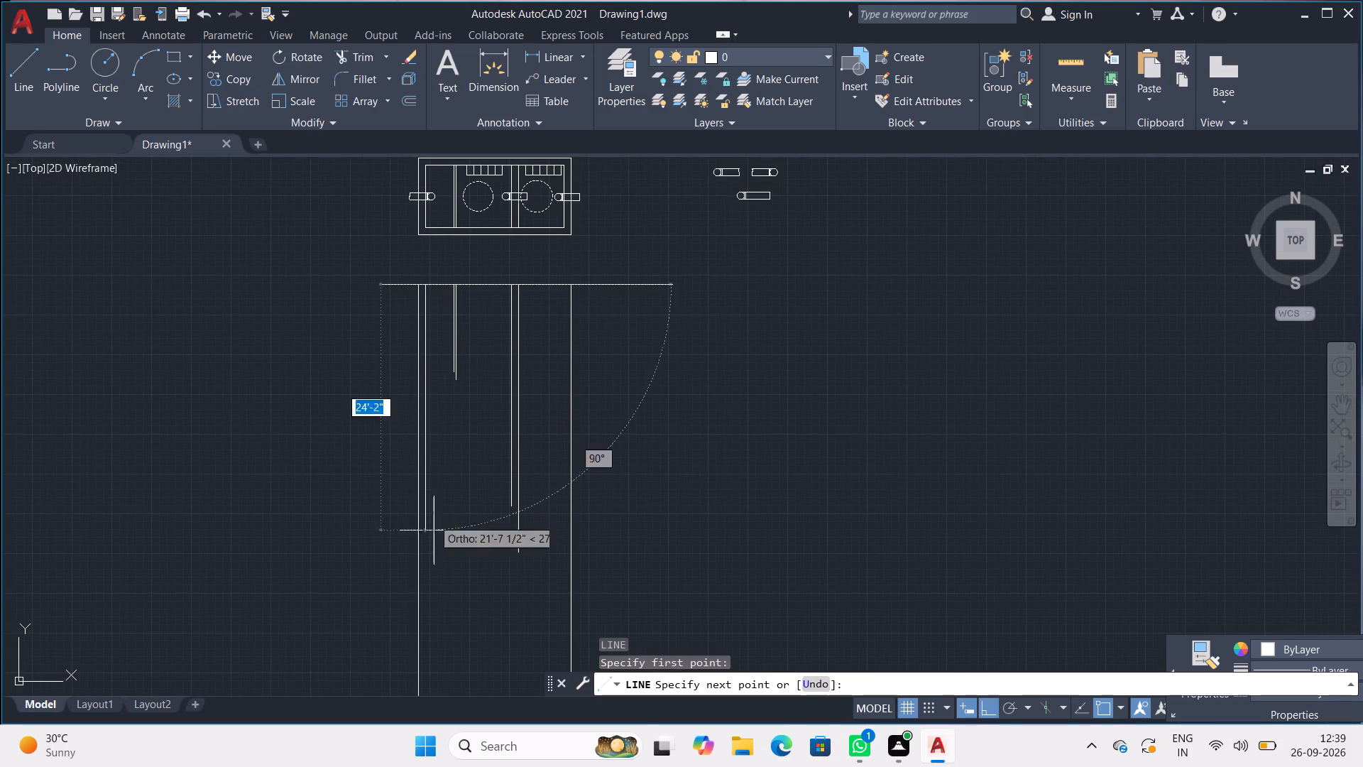
left_click(437, 684)
key("space")
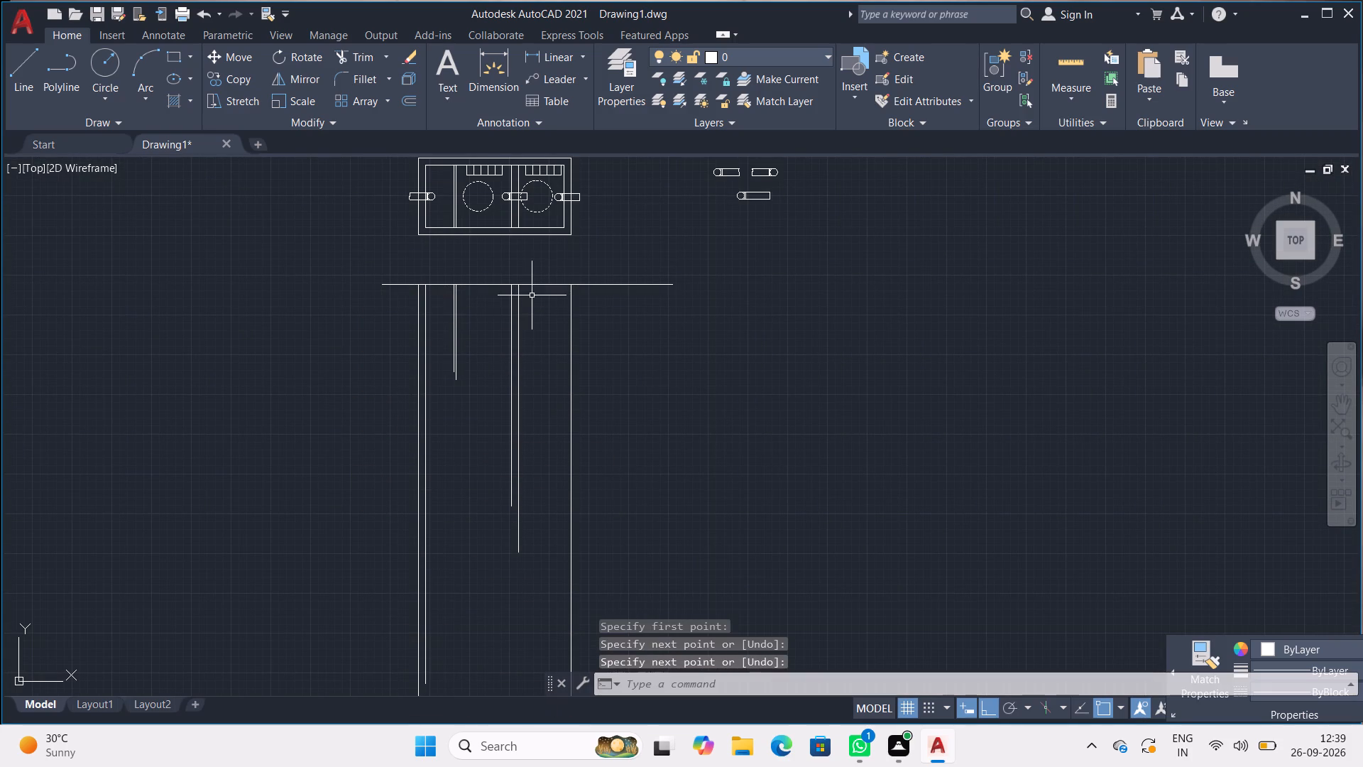
Draw a long vertical line down from the horizontal line, aligned with the inner face of the tank's right wall.
middle_click_drag(532, 290, 440, 391)
key("l")
key("Return")
scroll(418, 362, "up", 3)
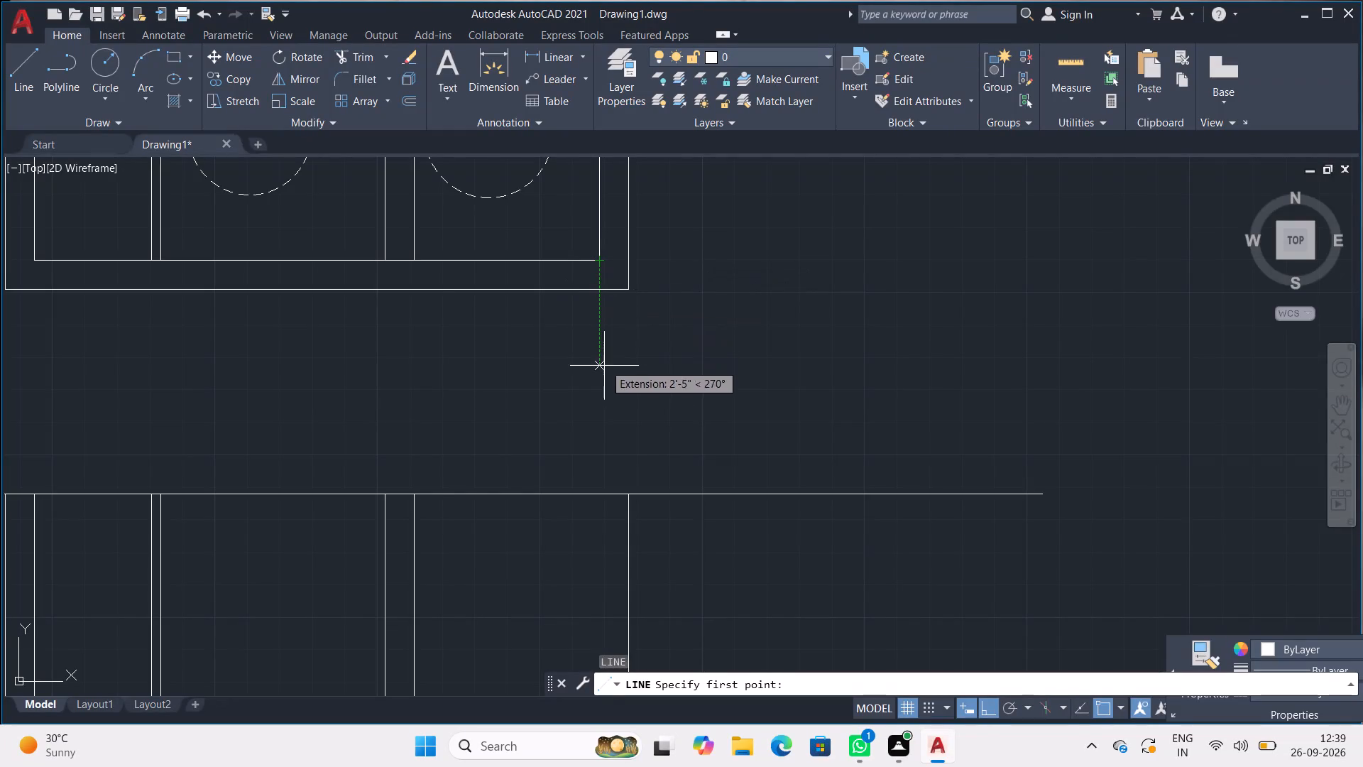
left_click(601, 494)
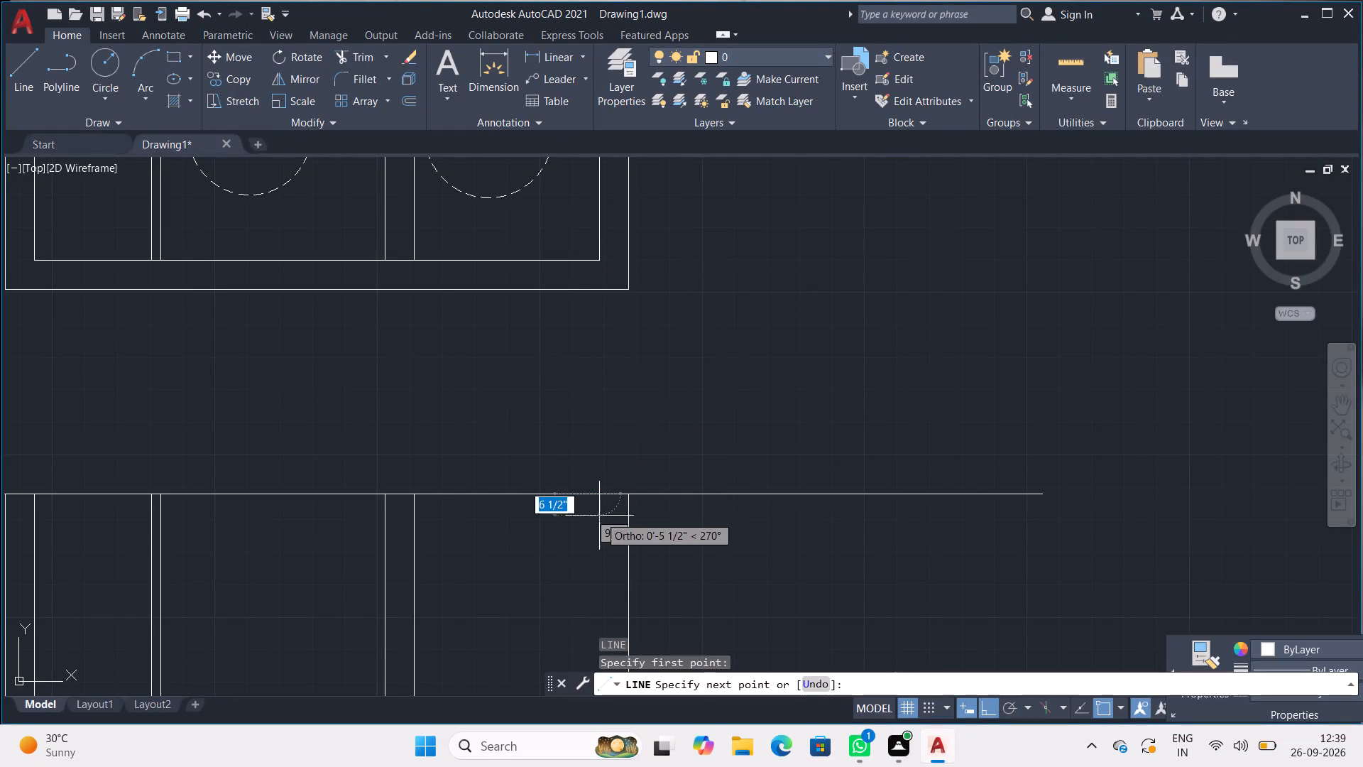
scroll(601, 547, "down", 1)
middle_click_drag(601, 549, 608, 178)
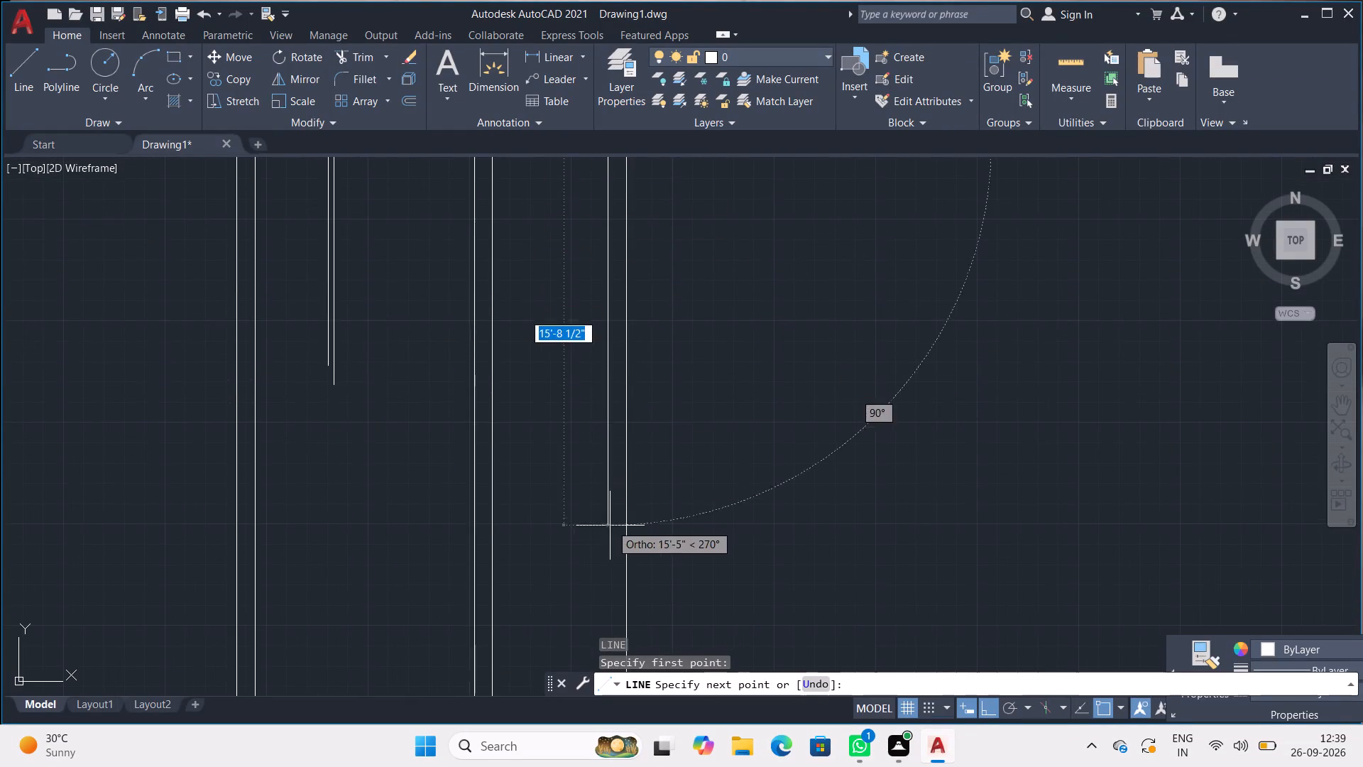
scroll(607, 532, "down", 2)
left_click(584, 603)
key("space")
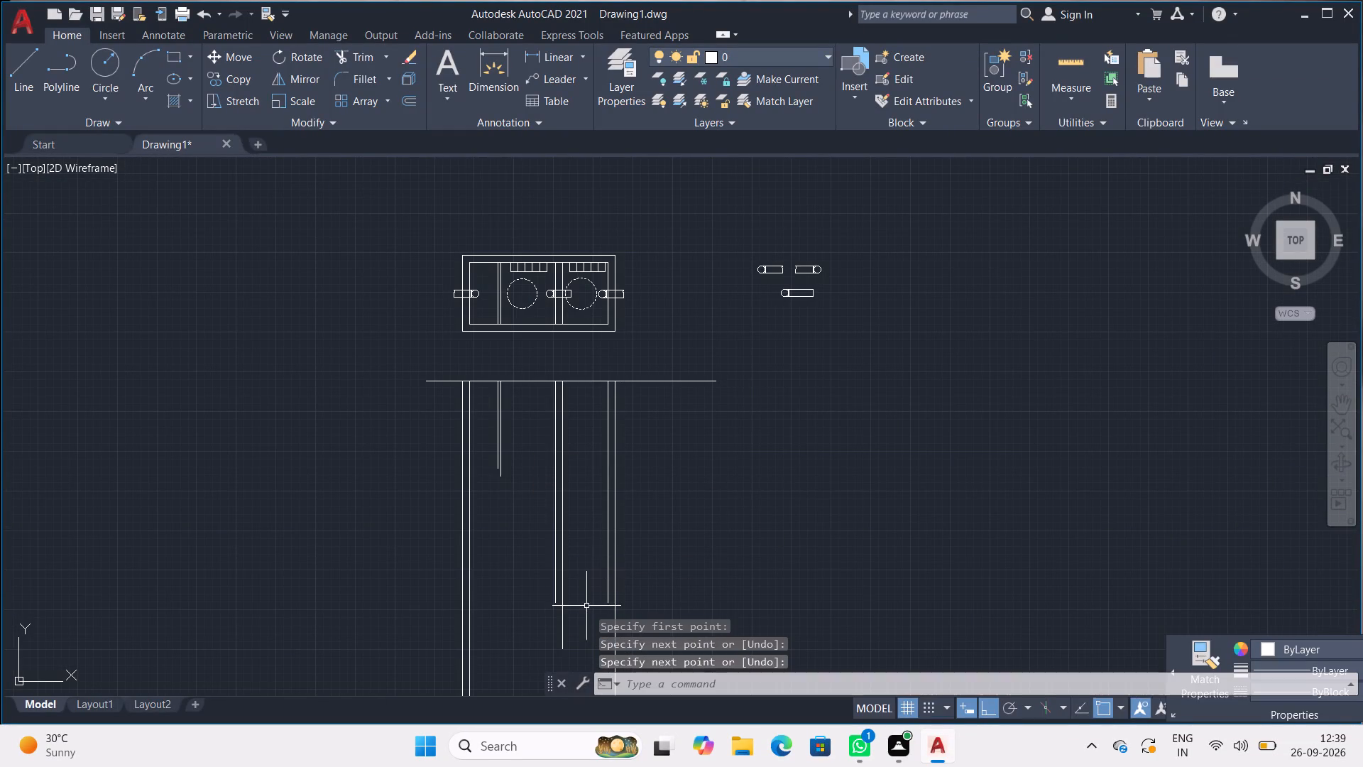
Draw a line 6'6" down the left wall's outer face from the horizontal line, continuing horizontally past the right wall.
scroll(522, 384, "up", 3)
middle_click_drag(508, 384, 606, 151)
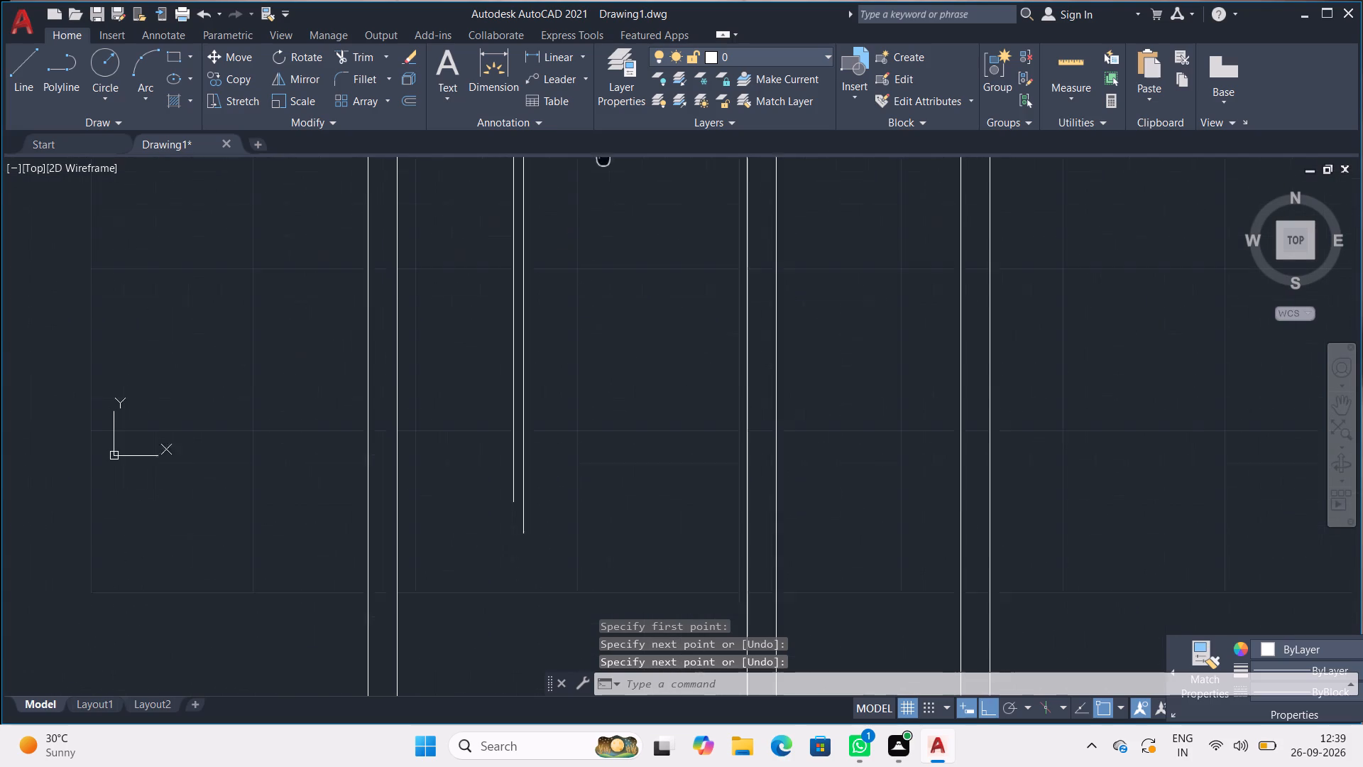
middle_click_drag(606, 151, 606, 144)
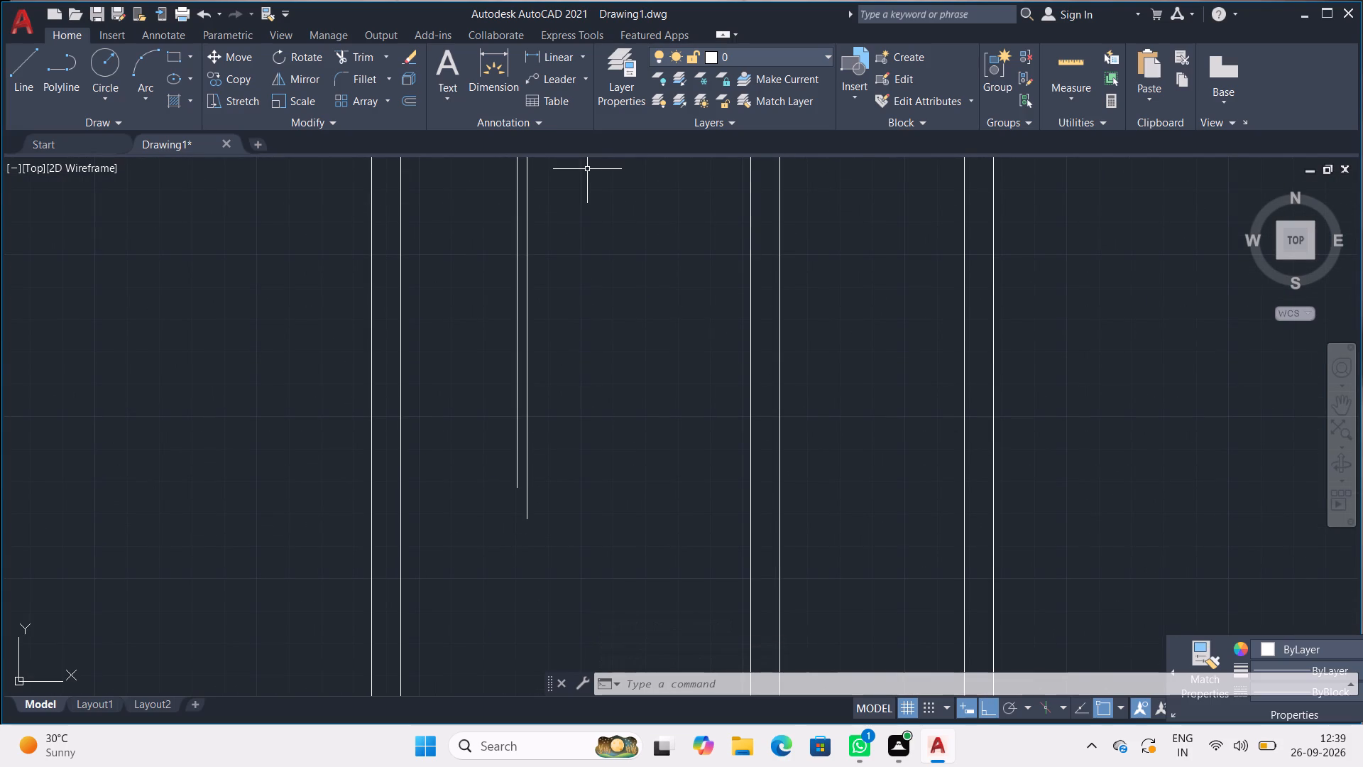
middle_click_drag(425, 294, 442, 469)
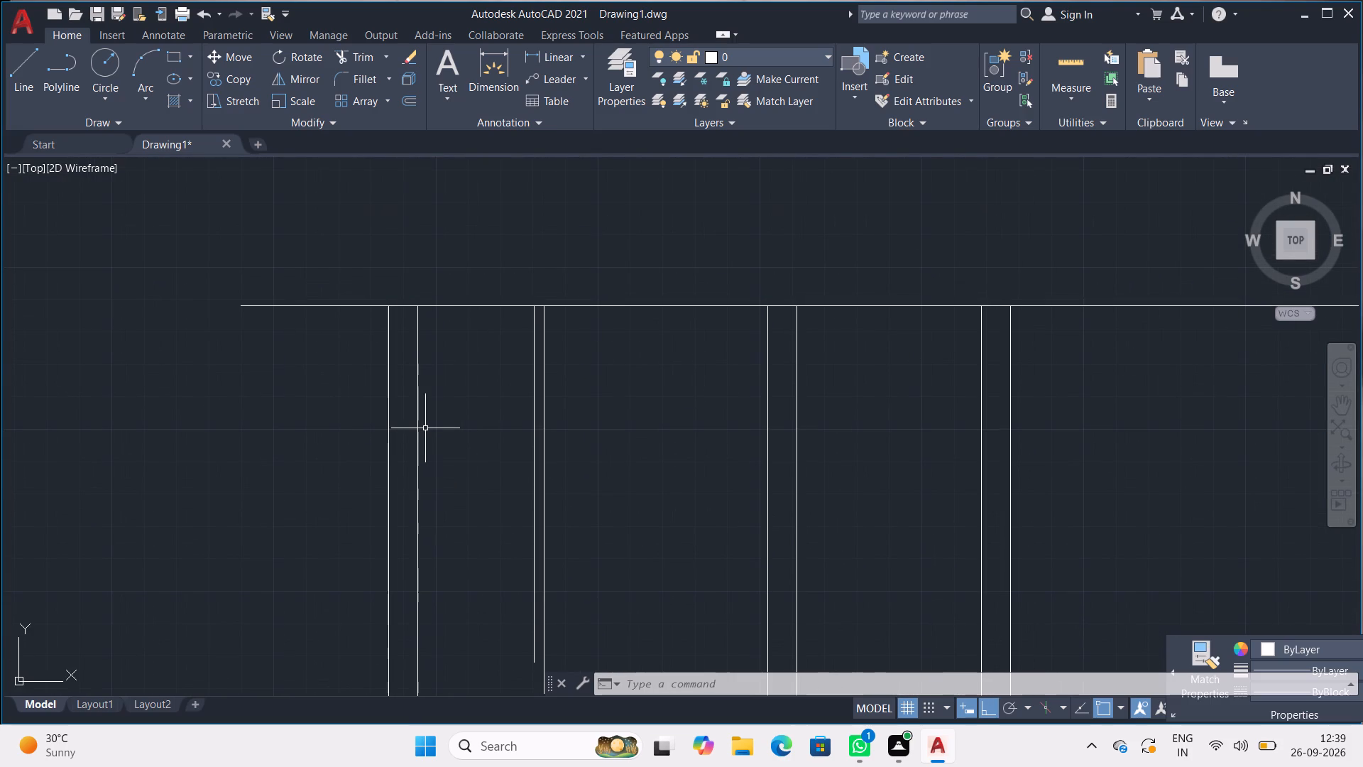
key("l")
key("Return")
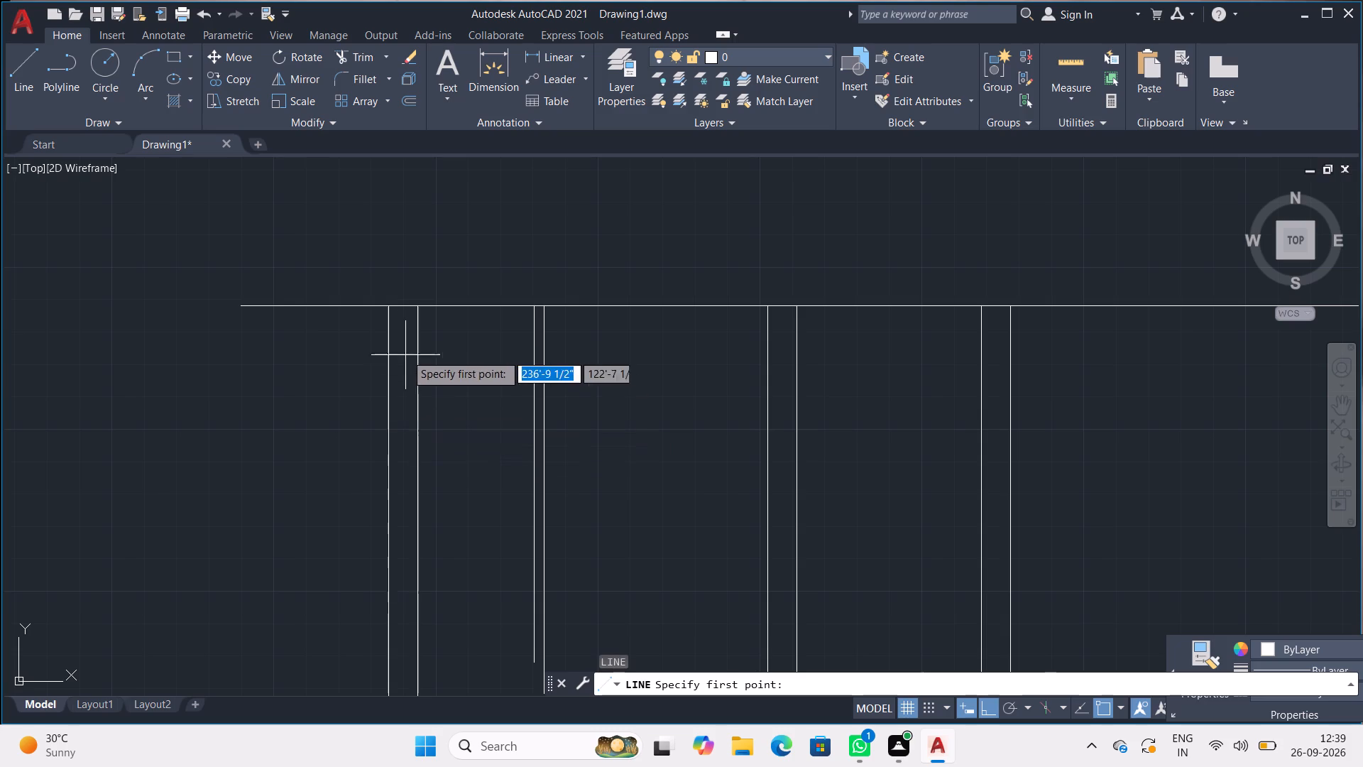
left_click(388, 310)
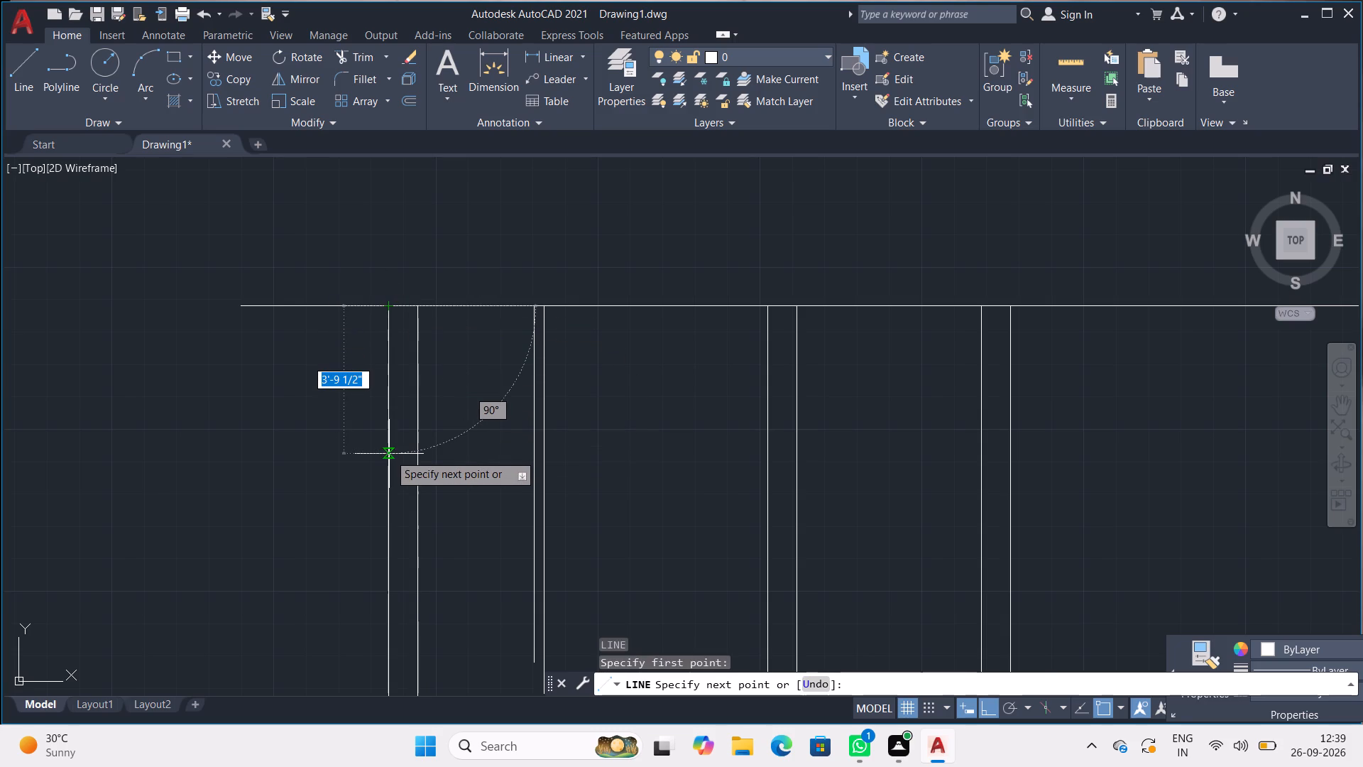
type("6'6")
key("shift+quotedbl")
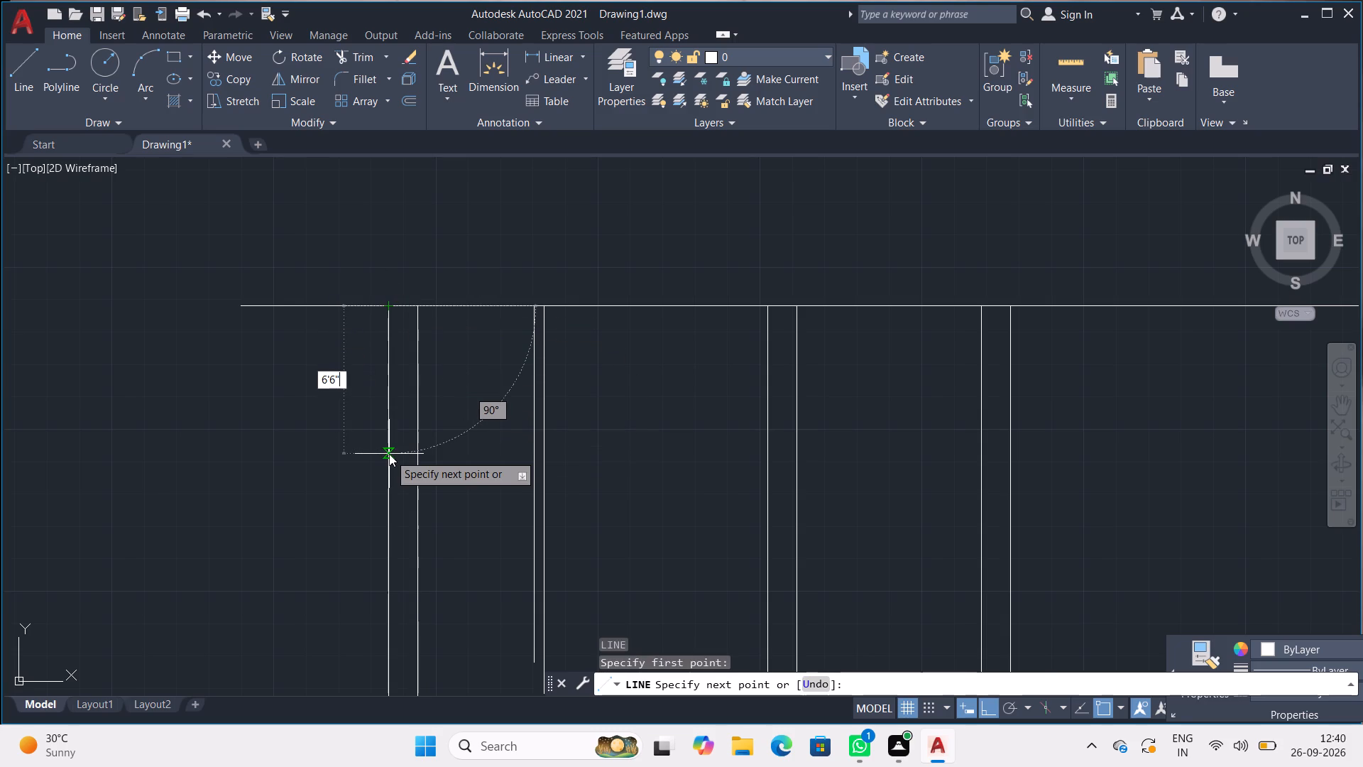
key("Return")
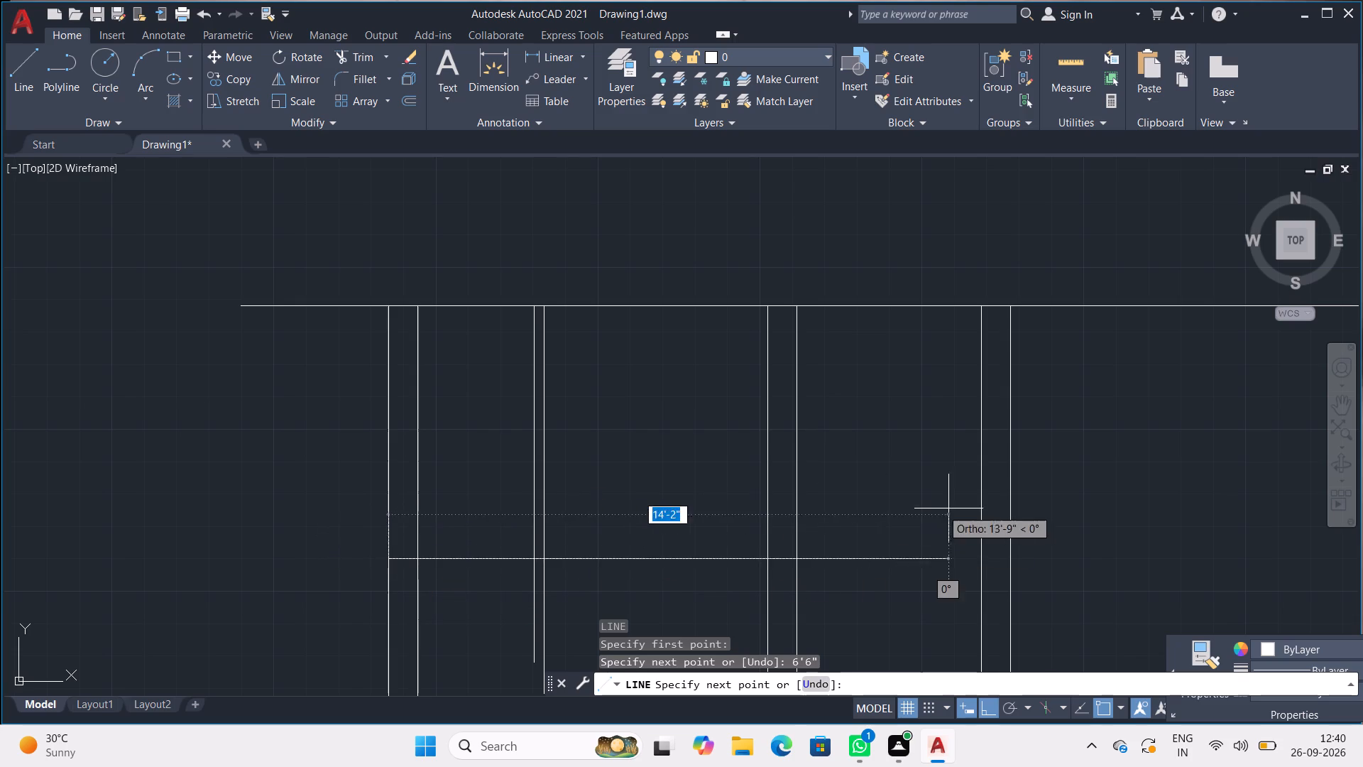
left_click(1122, 539)
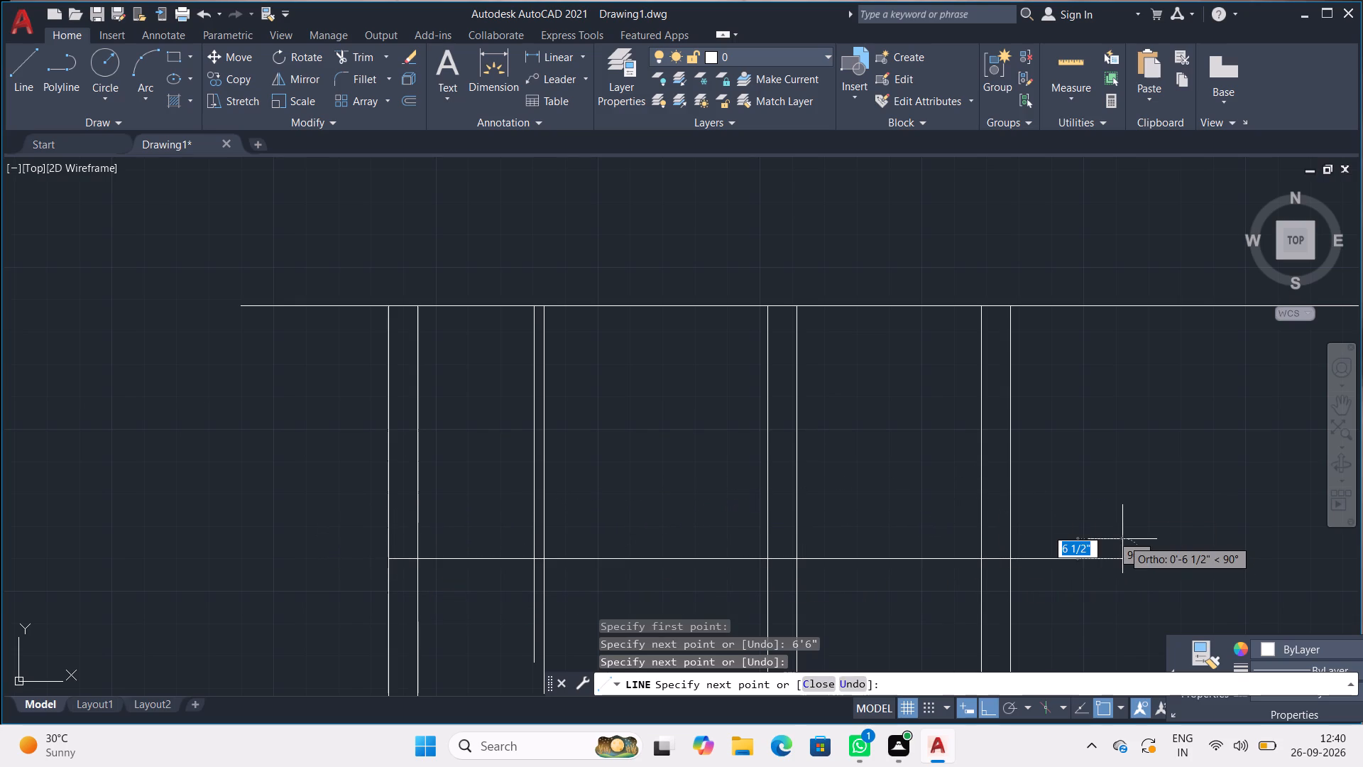
key("space")
Trim all wall and partition projection lines below the new lower horizontal line.
scroll(1109, 552, "down", 1)
scroll(1040, 582, "down", 1)
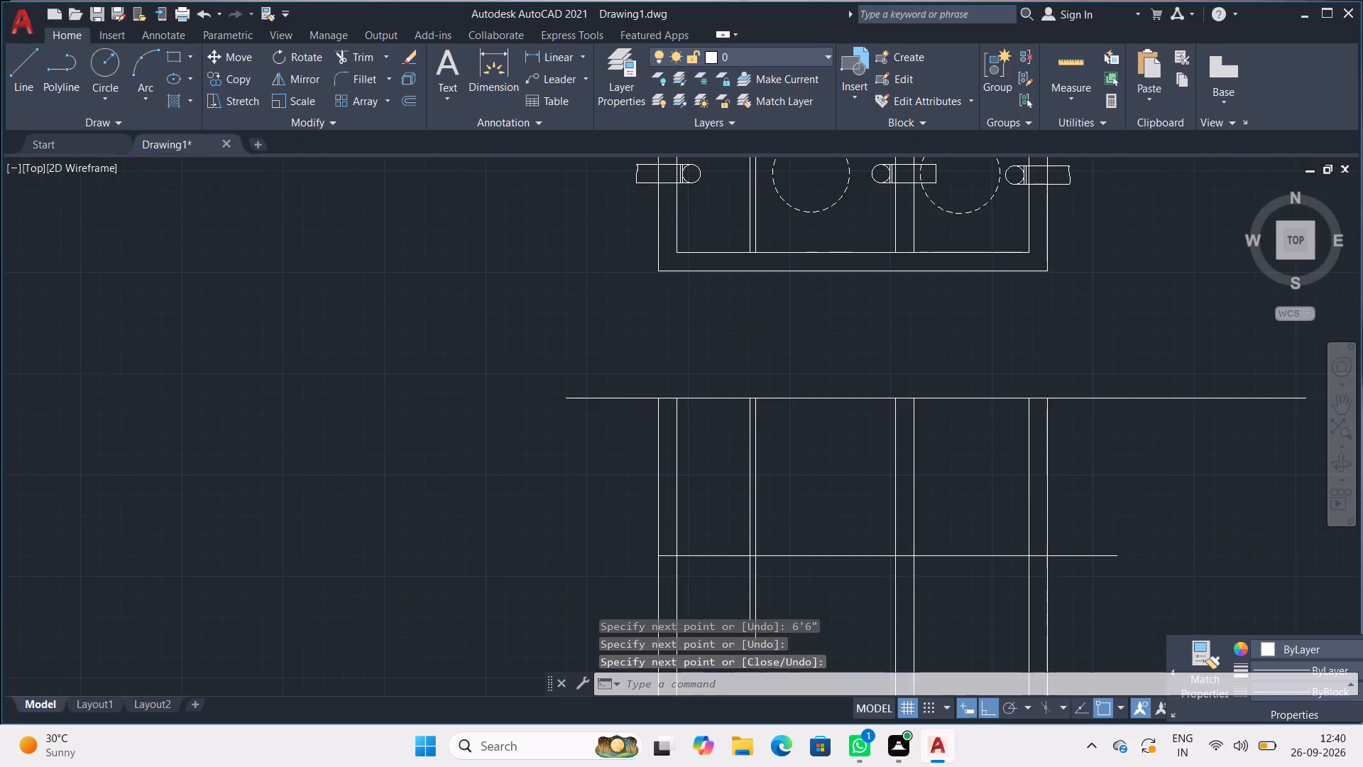
middle_click_drag(1029, 587, 731, 362)
type("TR")
key("Return")
left_click_drag(777, 380, 461, 369)
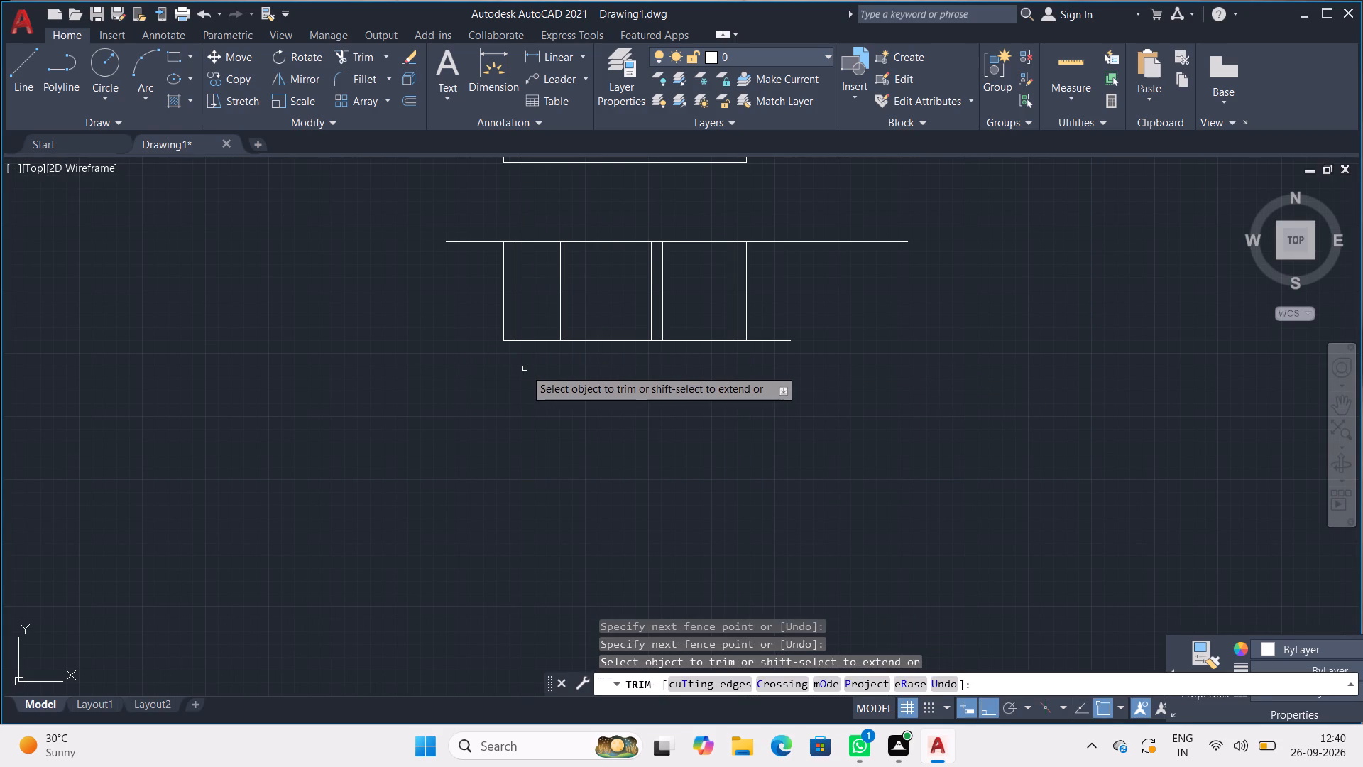
middle_click_drag(525, 369, 501, 456)
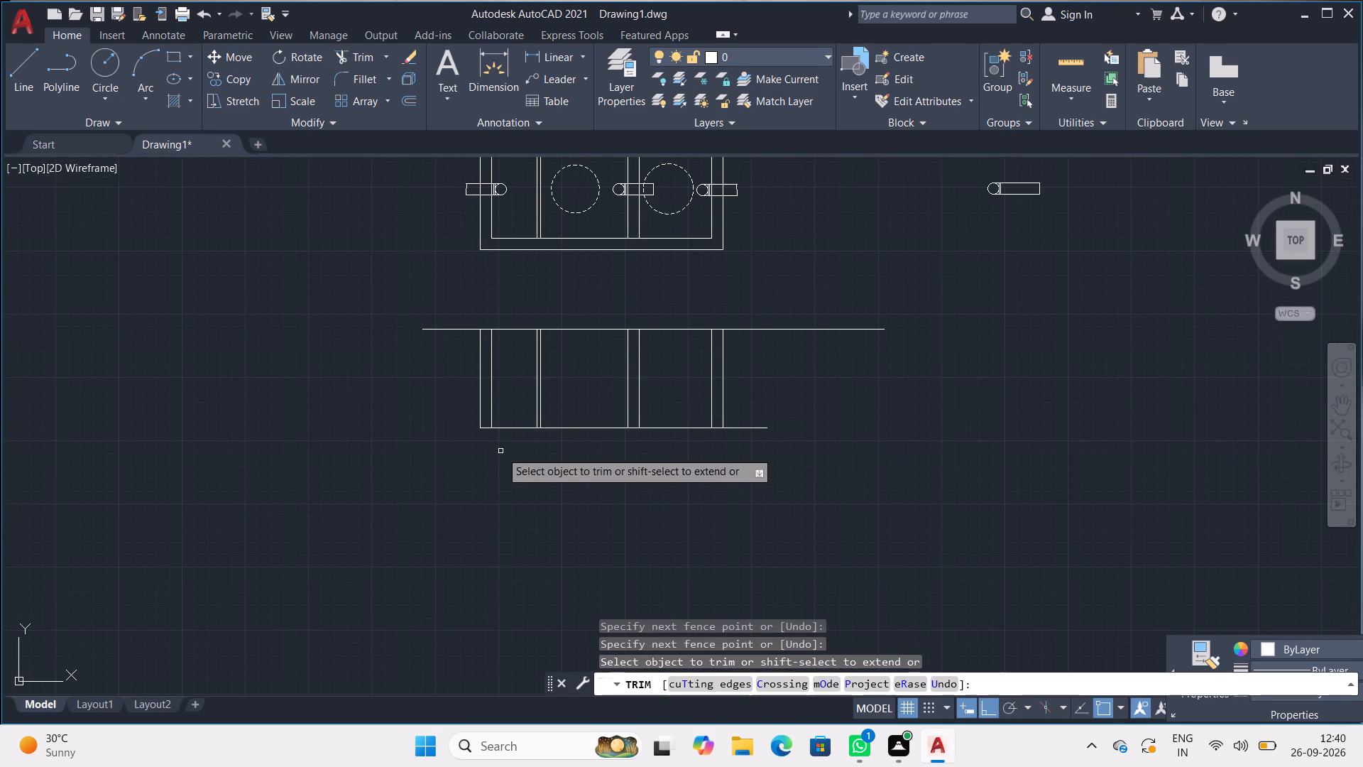
scroll(508, 455, "up", 1)
key("Escape")
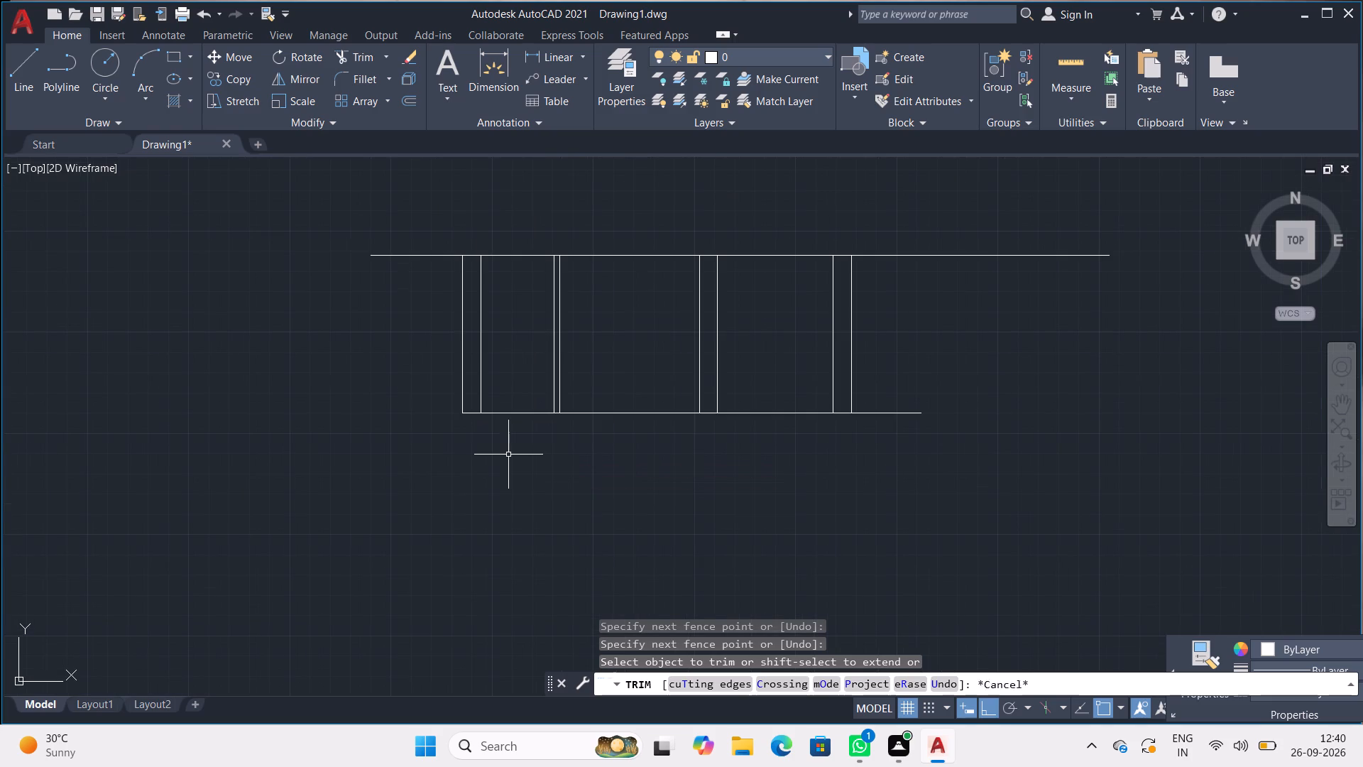
key("Escape")
key("Escape")
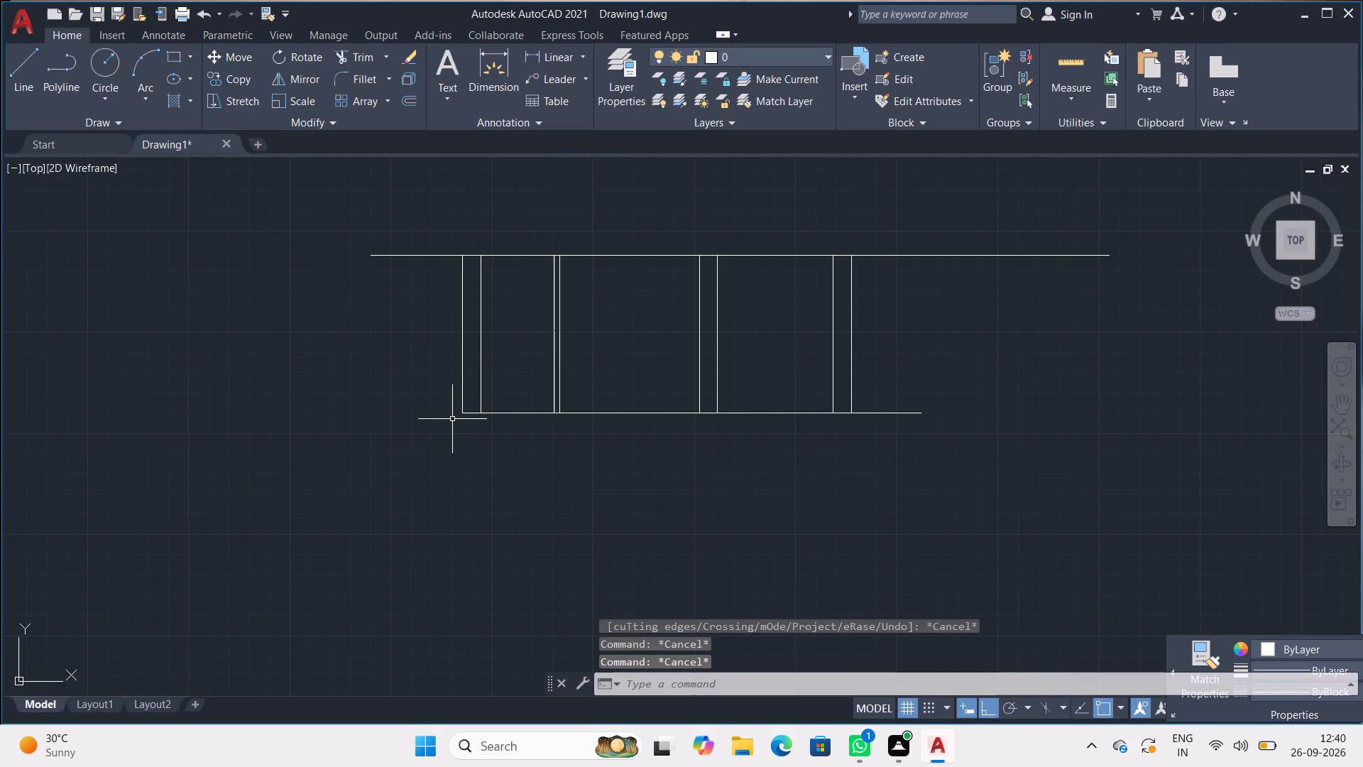
Outline a 6" thick base slab along the lower horizontal line, projecting 9" beyond the outer faces of both end walls.
scroll(455, 413, "up", 4)
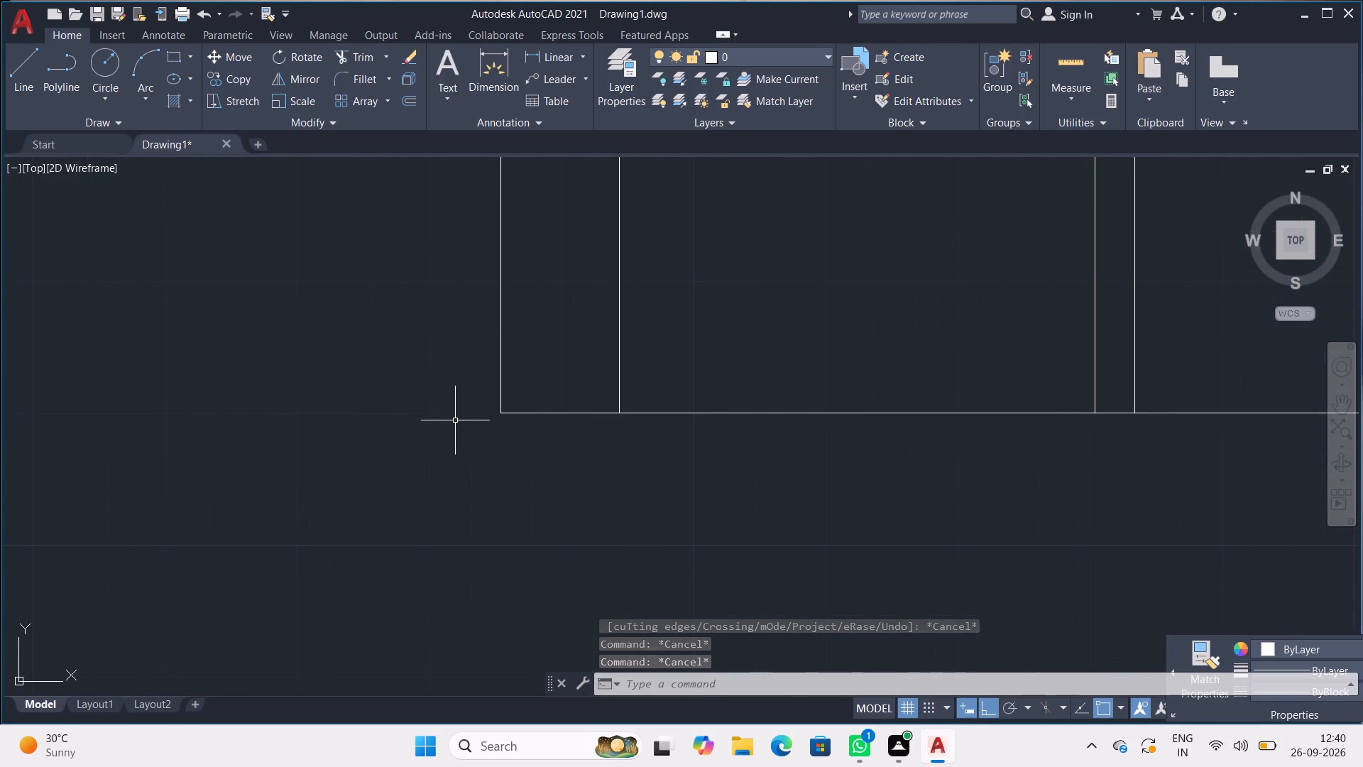
key("l")
key("Return")
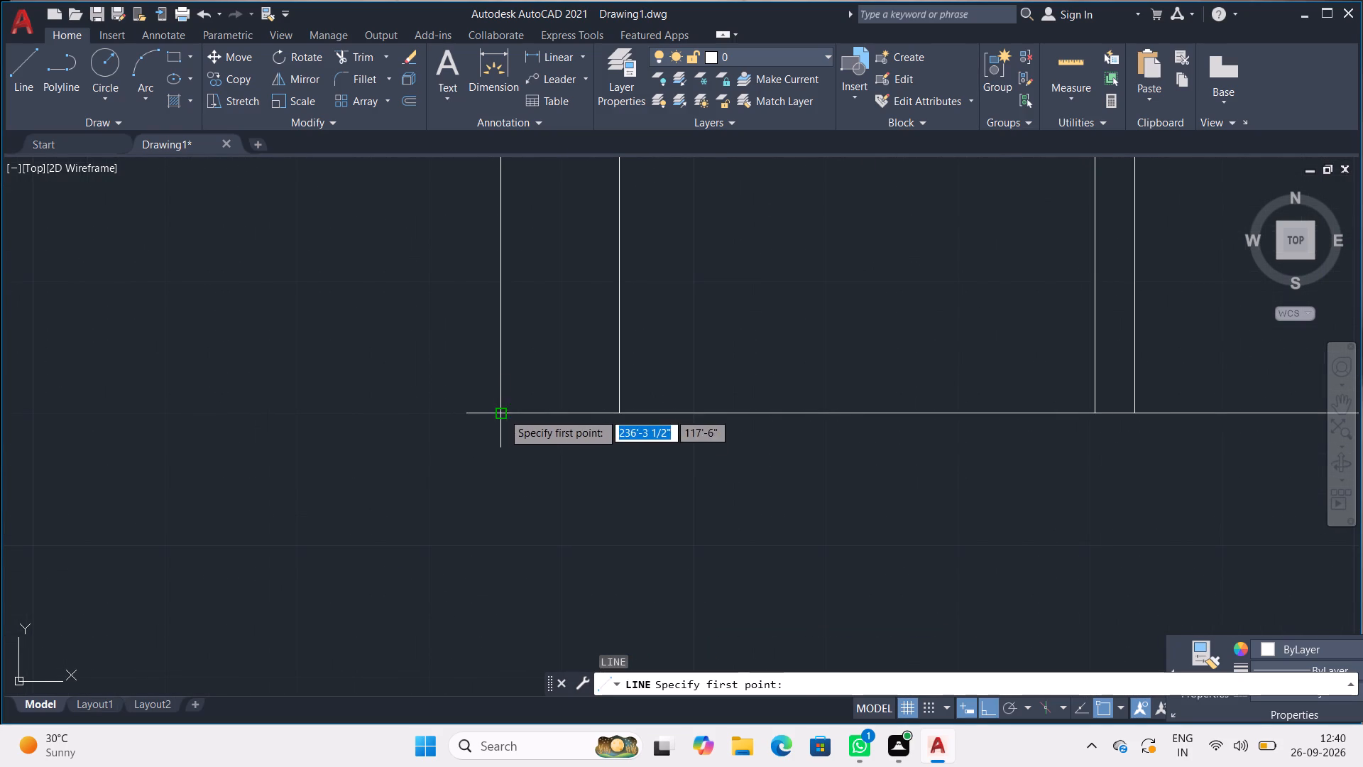
left_click(506, 411)
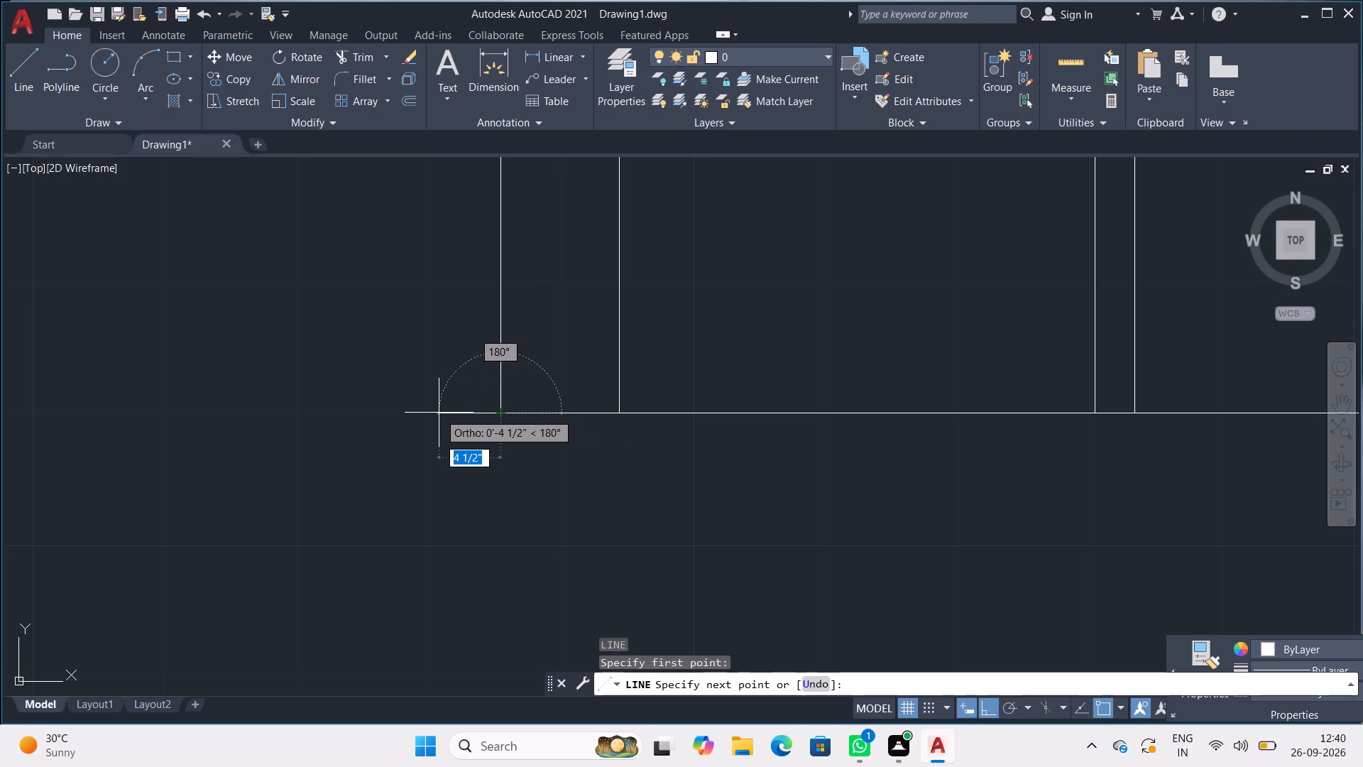
type("9\"")
key("Return")
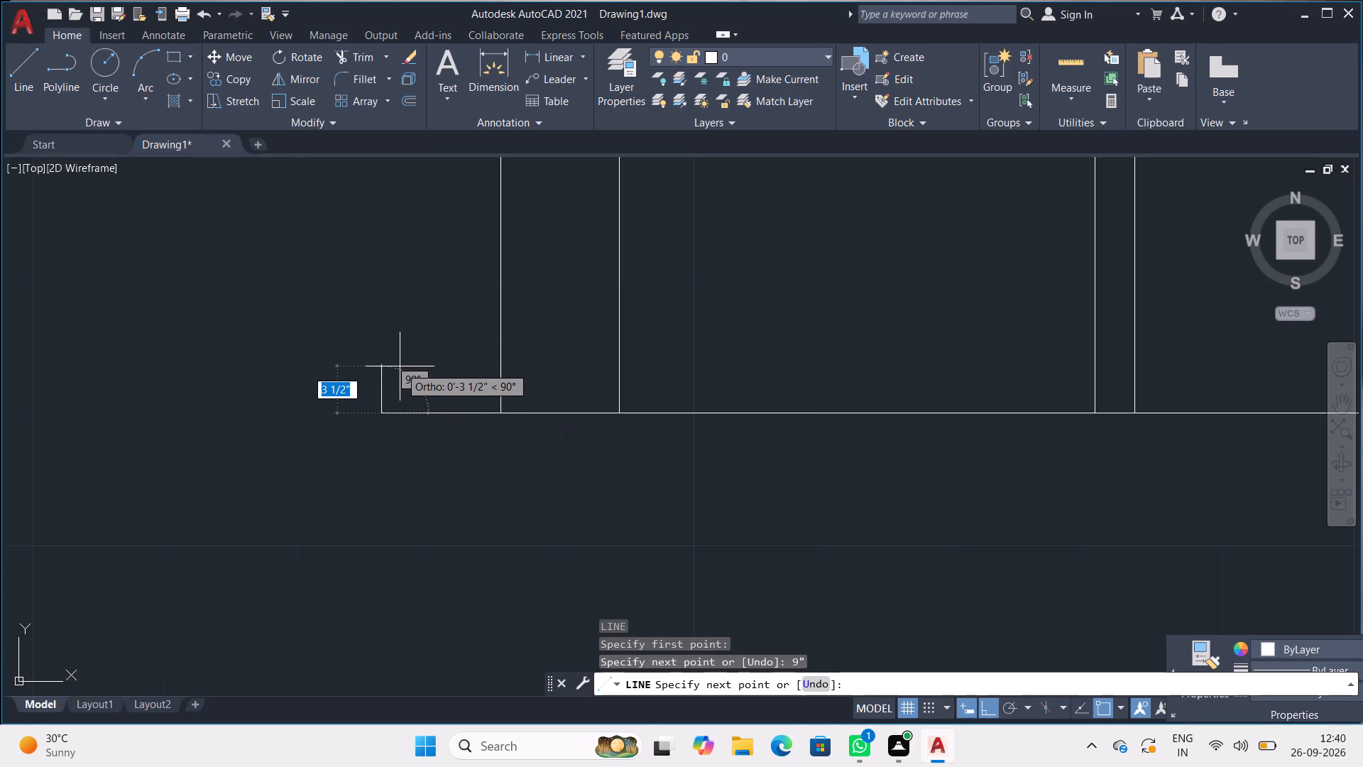
type("6\"")
key("Return")
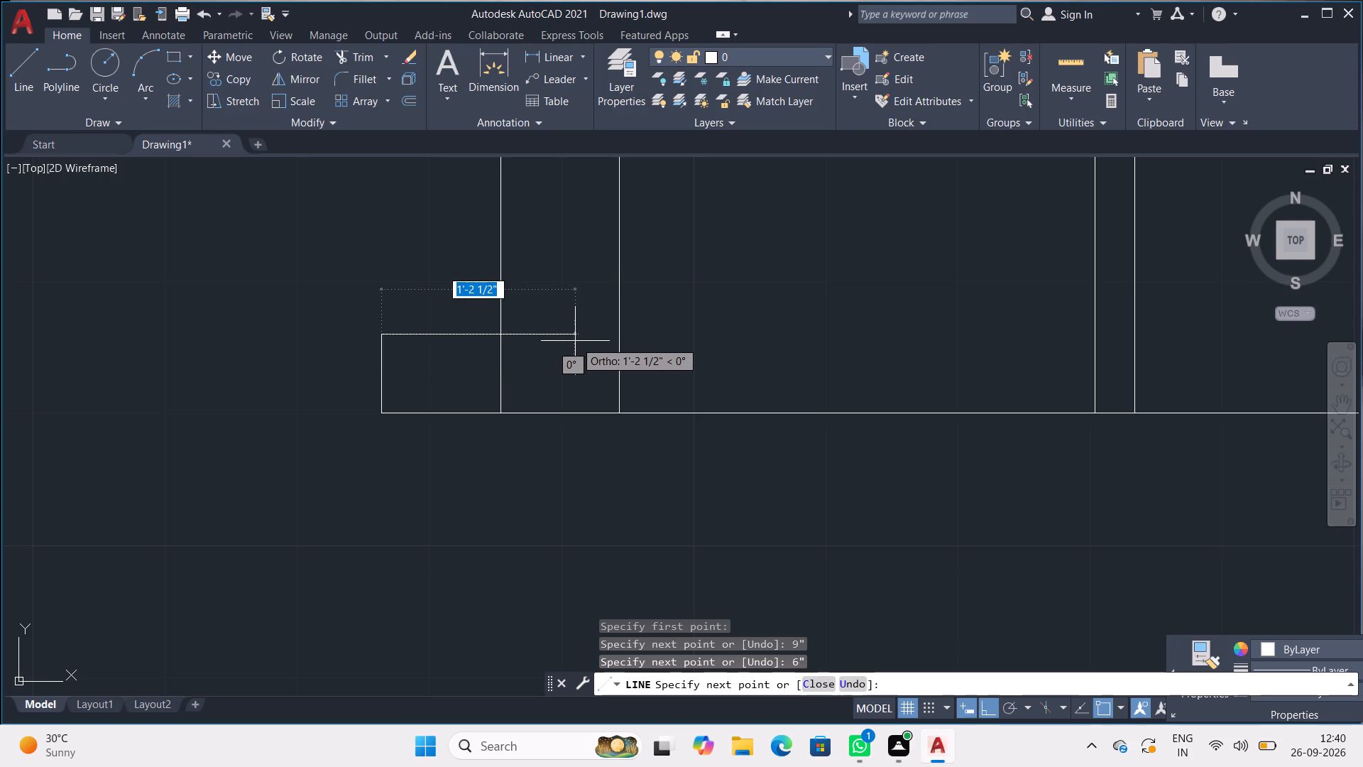
scroll(575, 341, "down", 2)
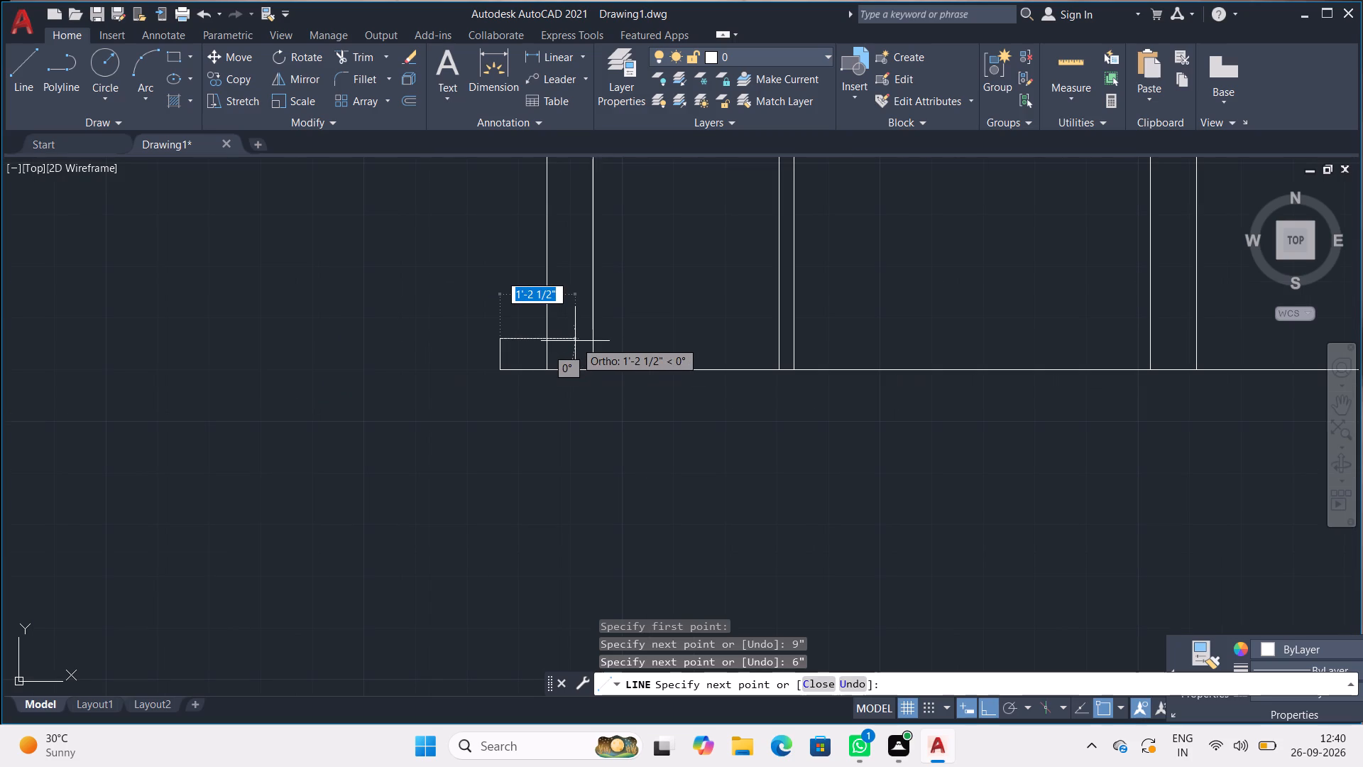
middle_click_drag(575, 341, 115, 424)
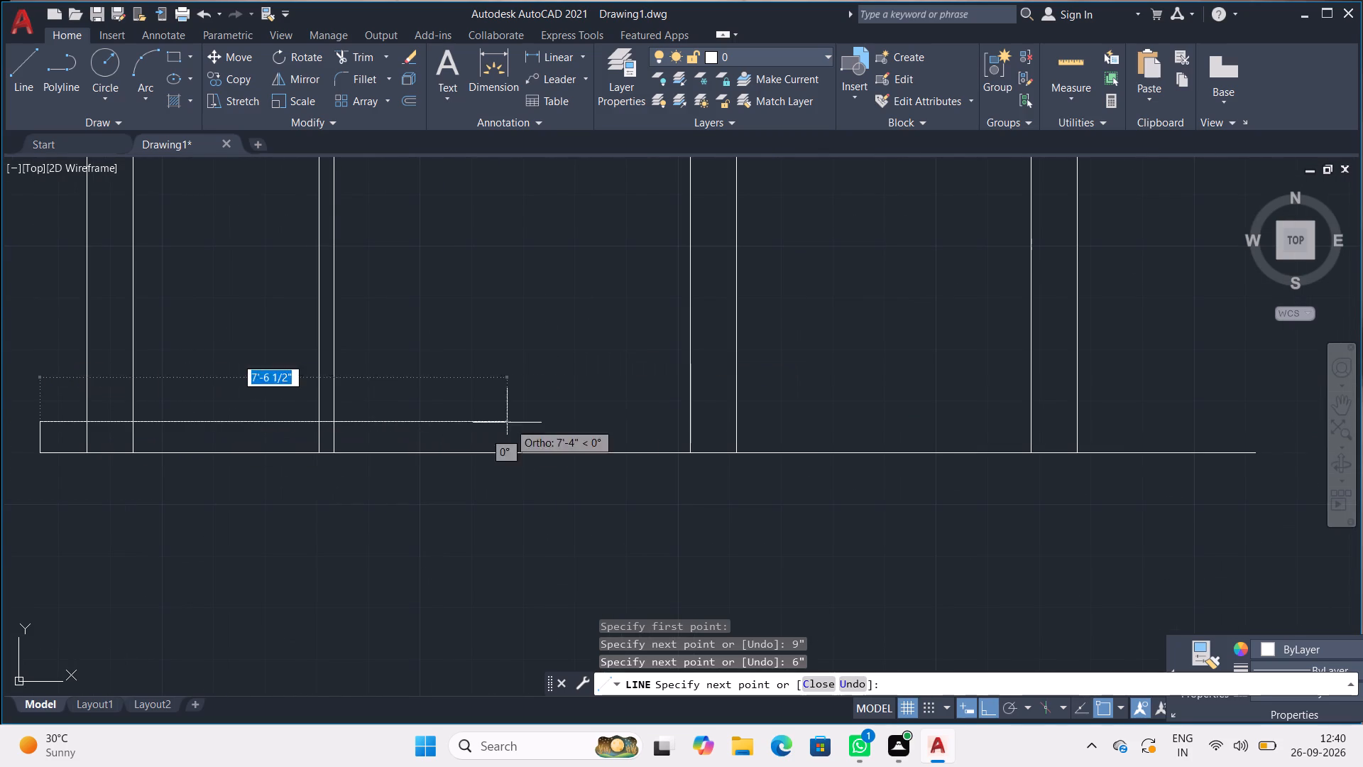
middle_click_drag(756, 419, 351, 457)
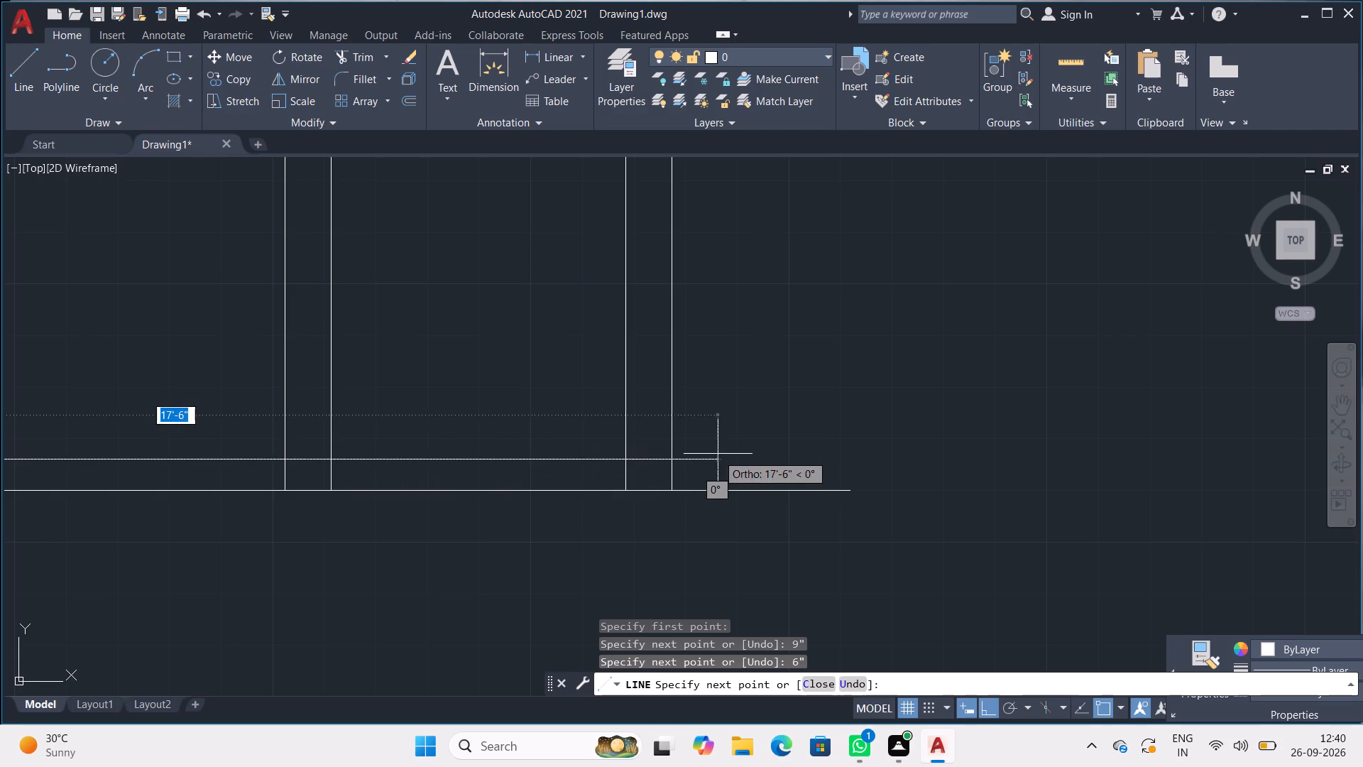
left_click(669, 459)
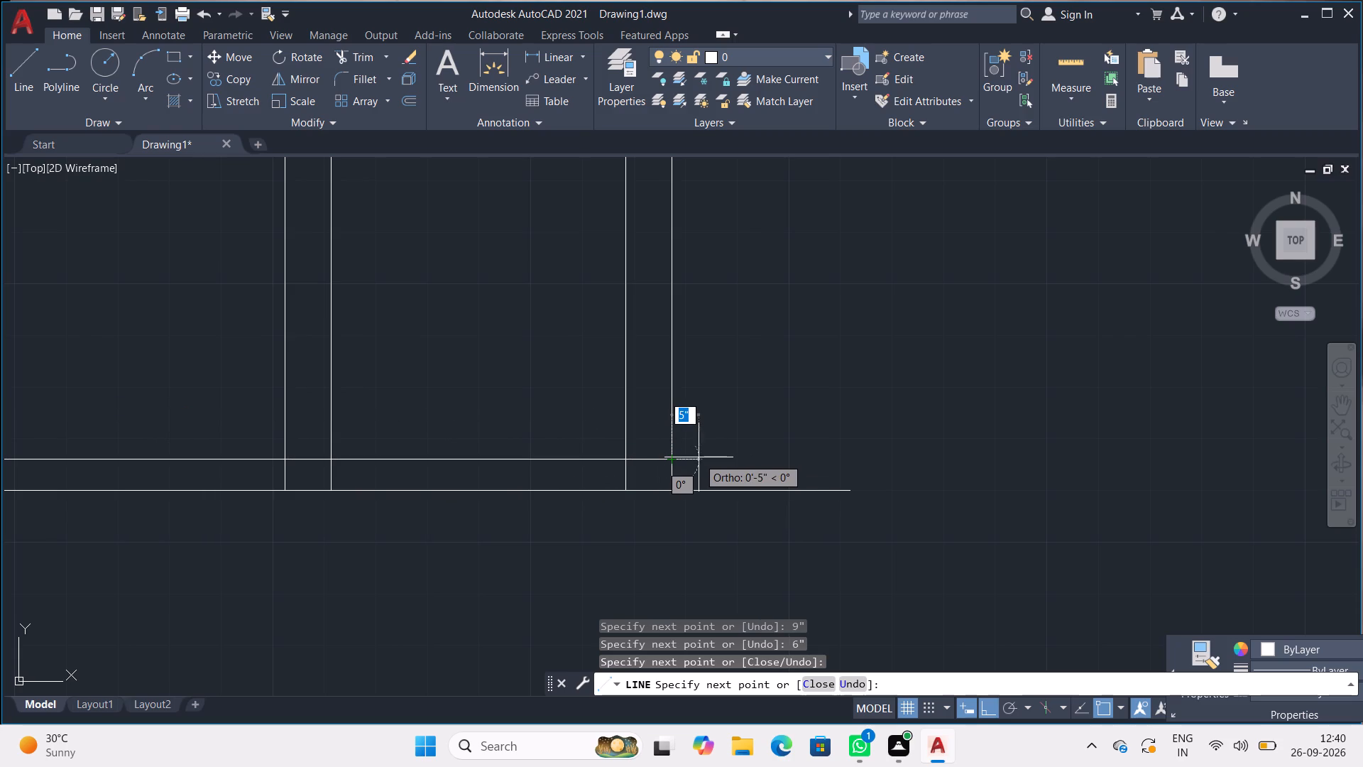
type("9\"")
key("Return")
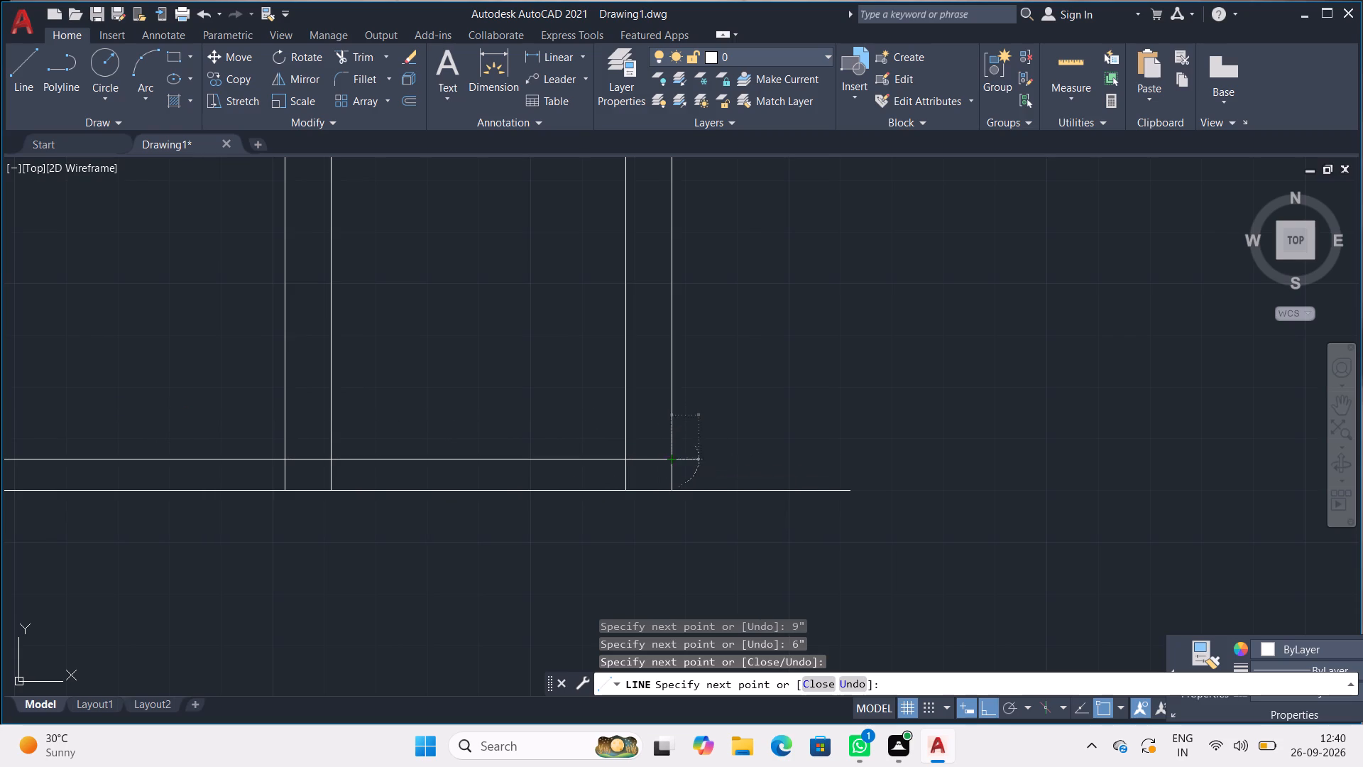
left_click(725, 492)
key("space")
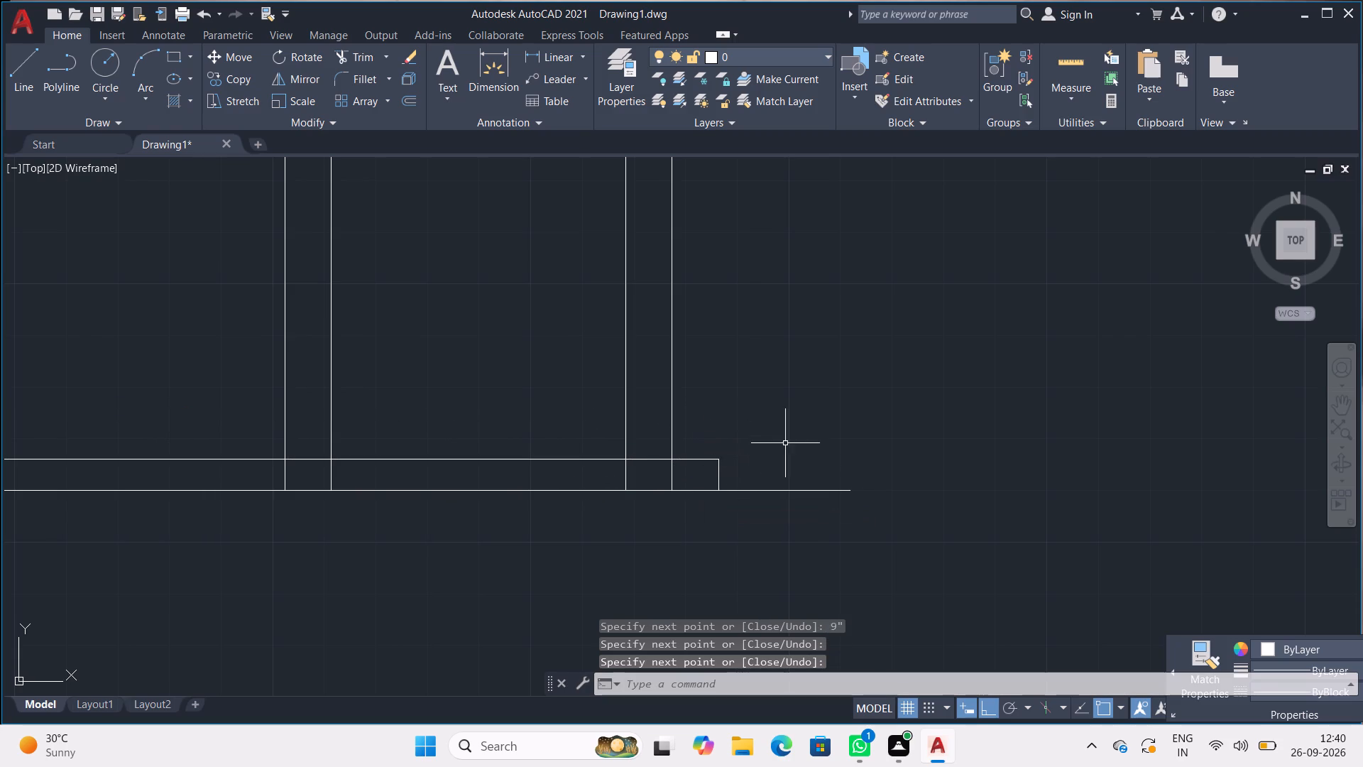
Trim the excess of the lower horizontal line extending beyond the base slab's right end.
type("TR")
key("Return")
left_click_drag(777, 410, 696, 536)
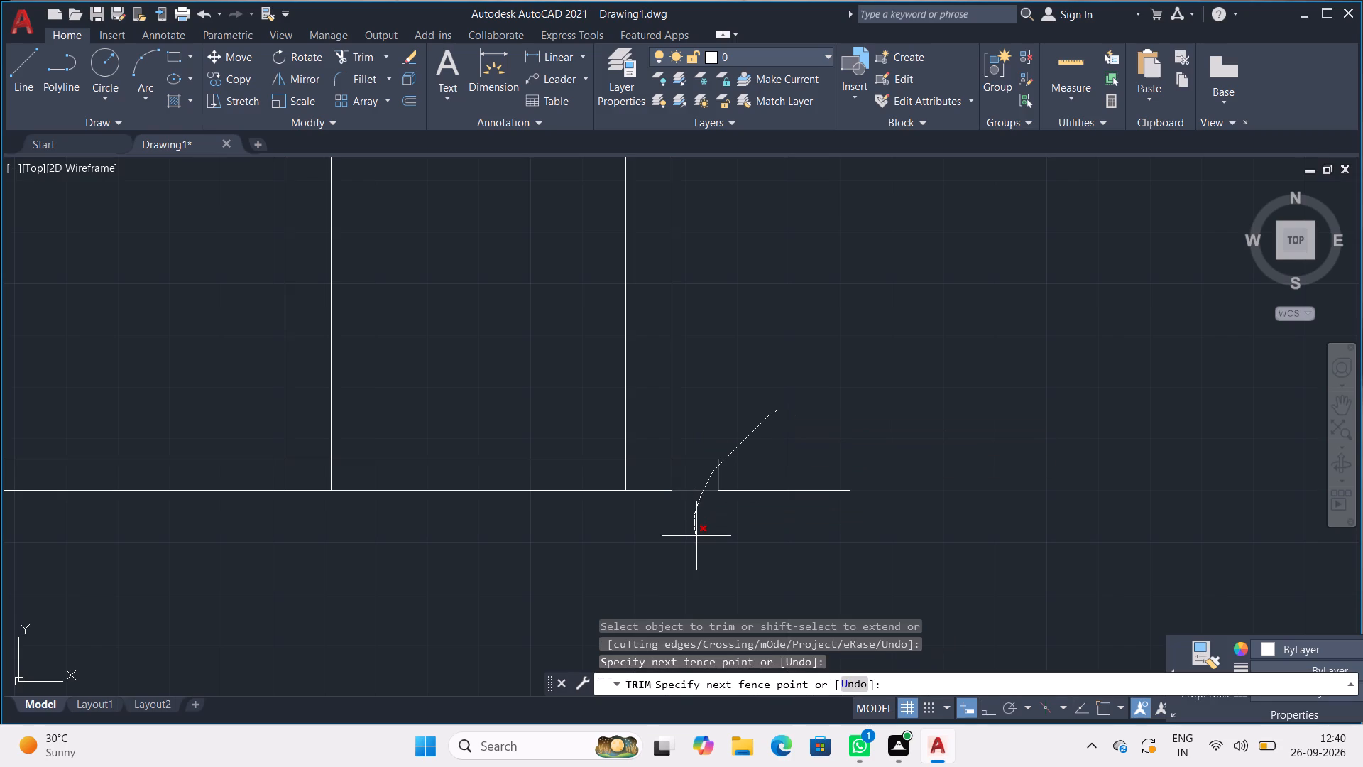
left_click_drag(696, 536, 699, 529)
key("ctrl+z")
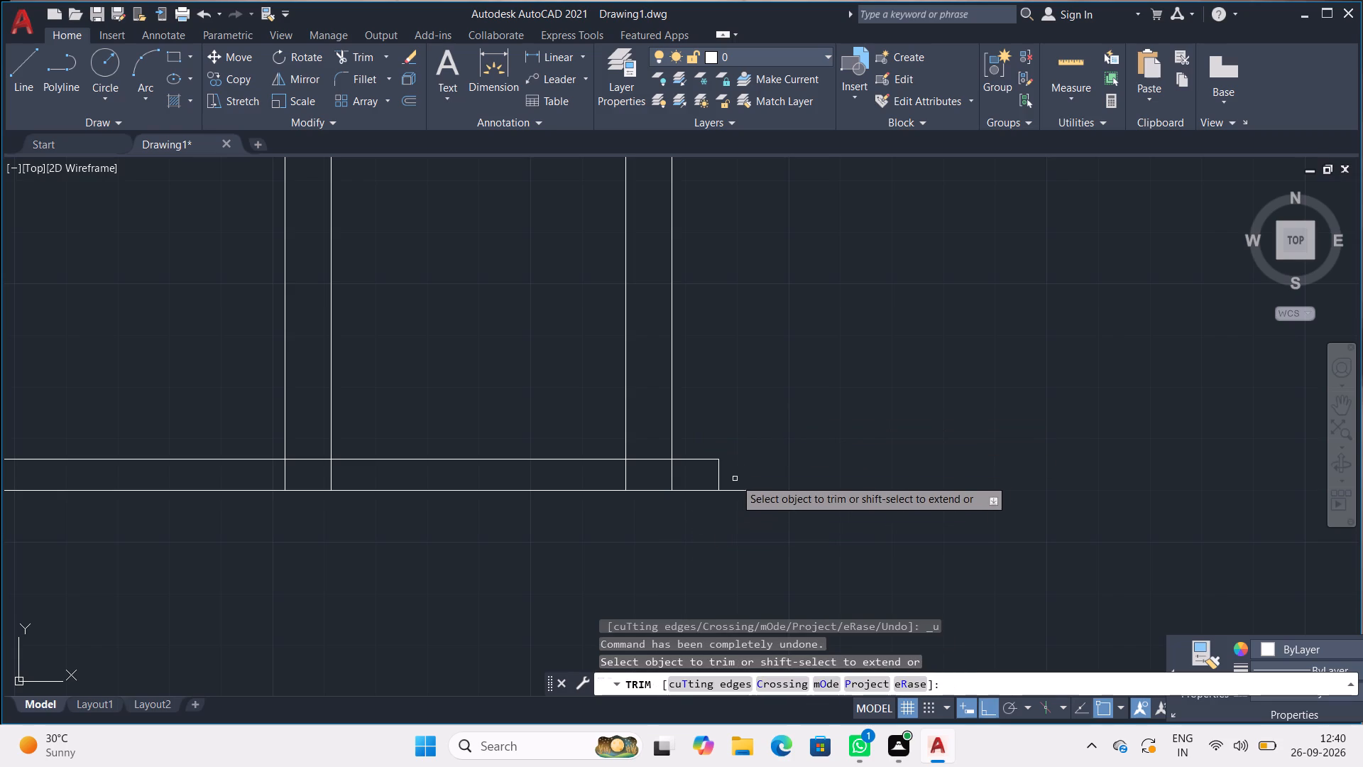
left_click_drag(744, 464, 758, 521)
key("Escape")
key("Escape")
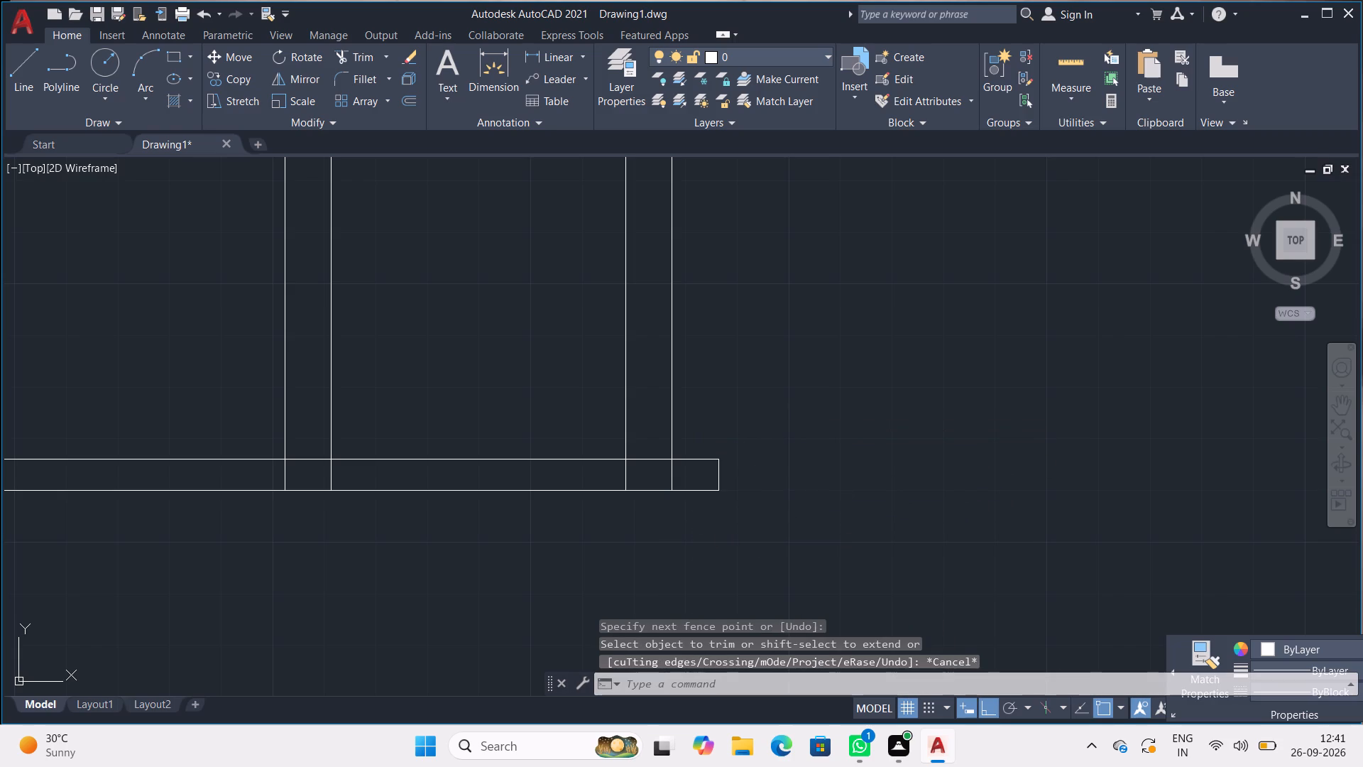
Trim all wall and partition line segments that run through the base slab, so they end at its upper edge.
middle_click_drag(733, 479, 916, 272)
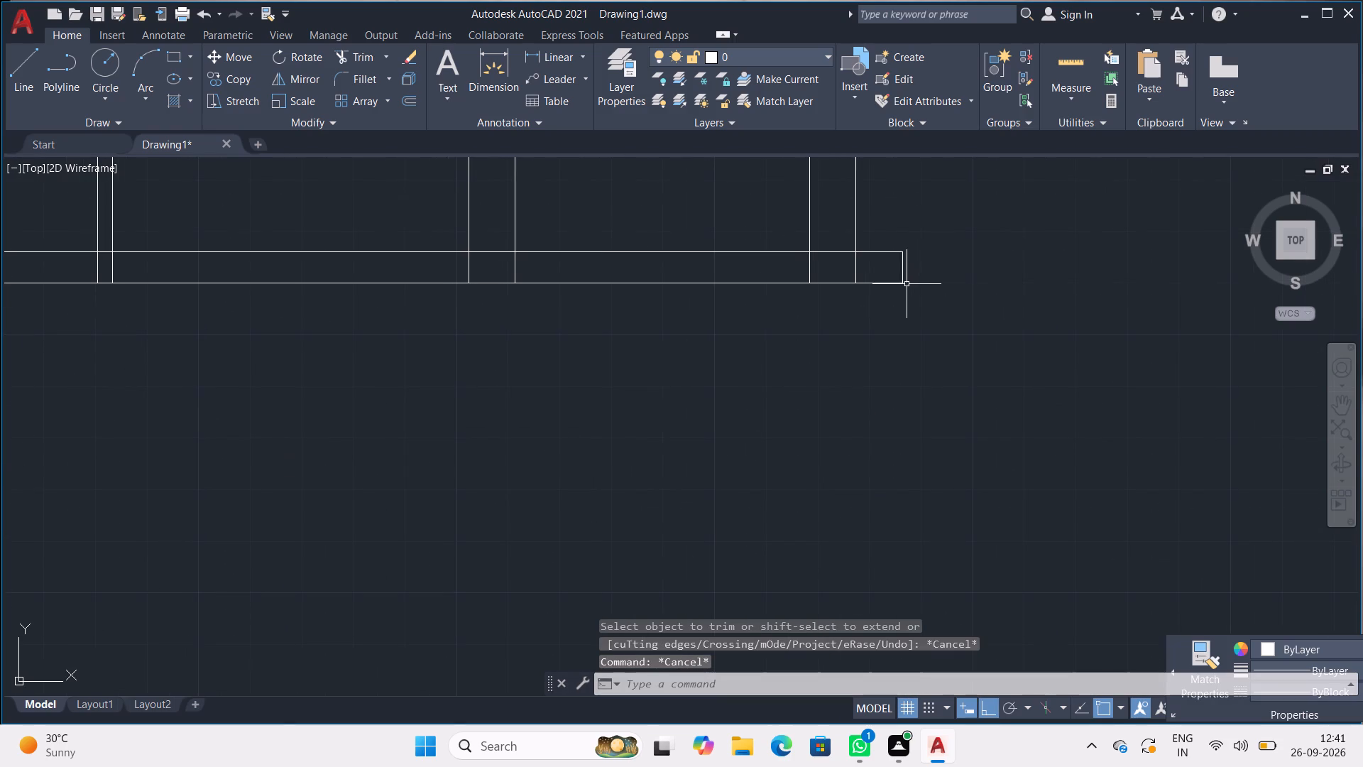
type("TR")
key("Return")
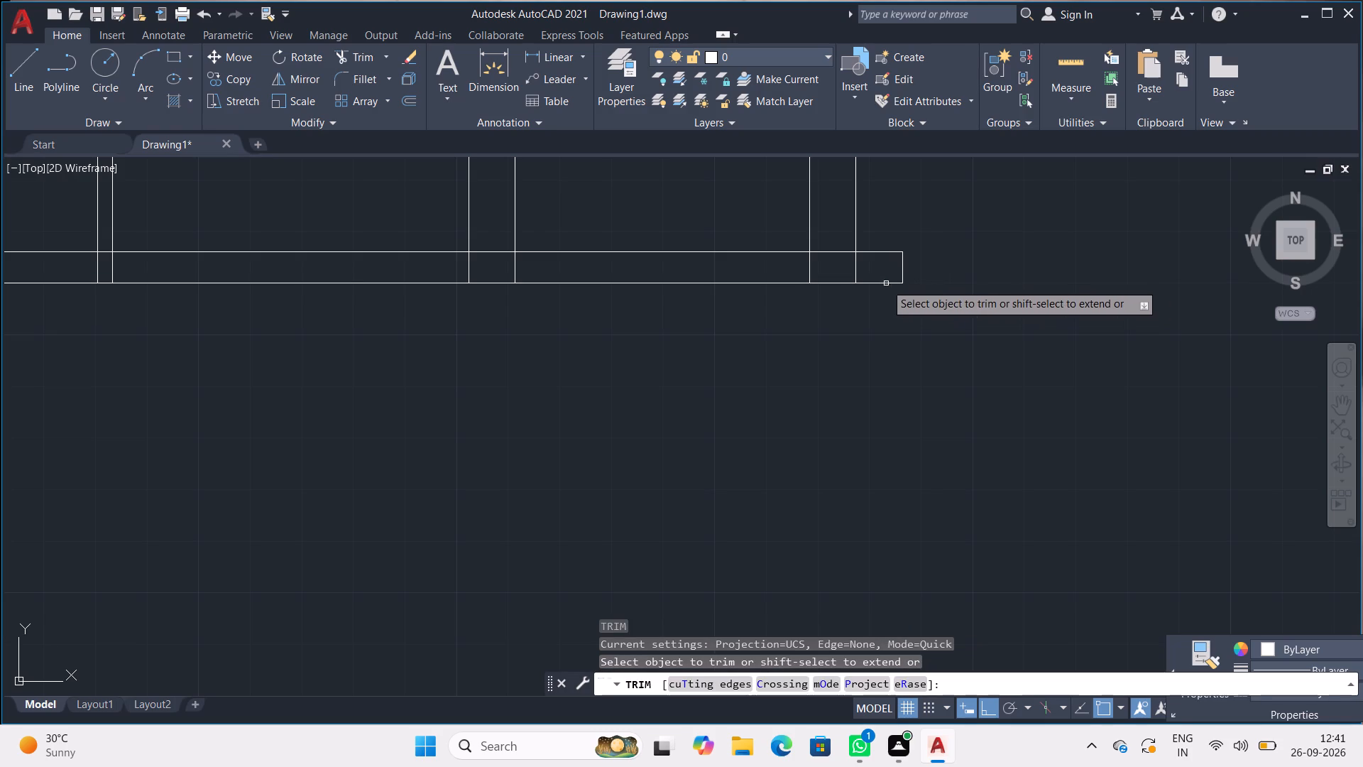
left_click_drag(886, 257, 782, 268)
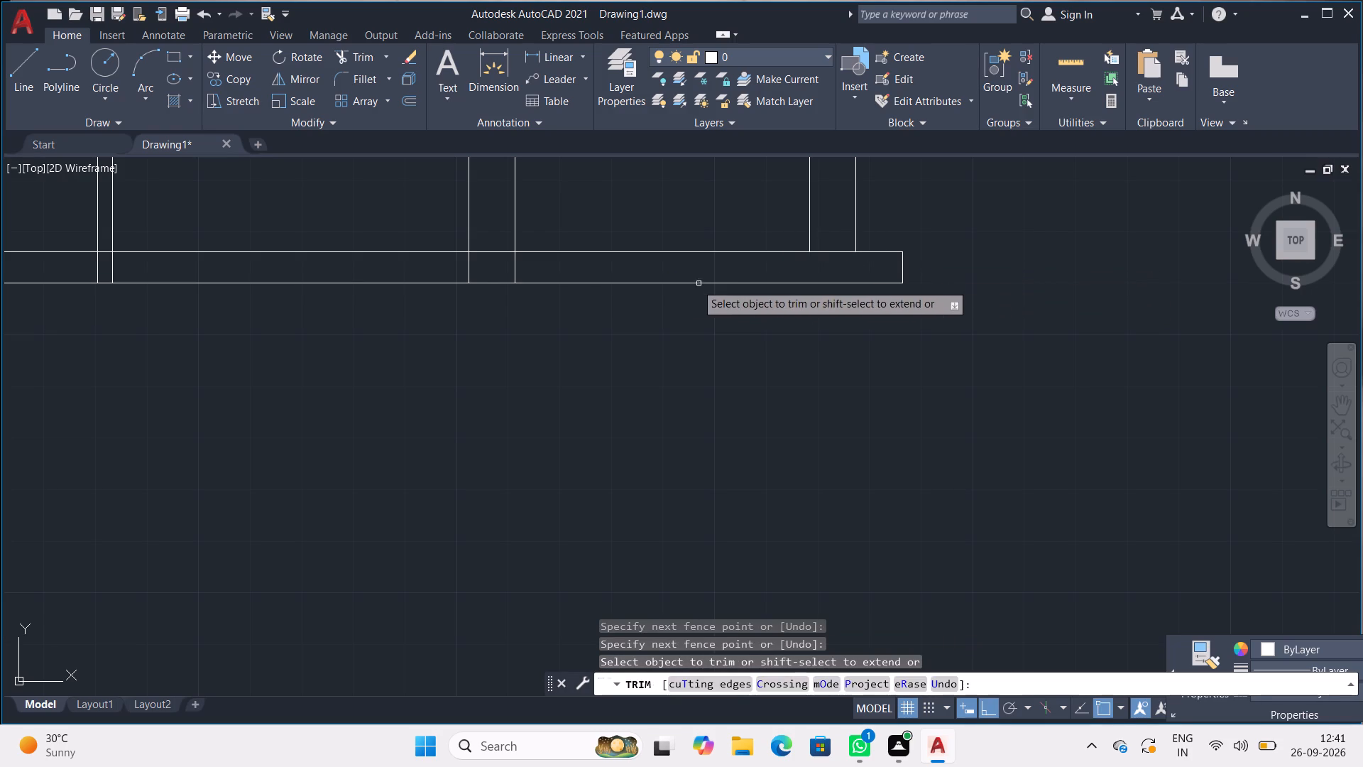
left_click_drag(539, 269, 454, 267)
scroll(453, 267, "down", 2)
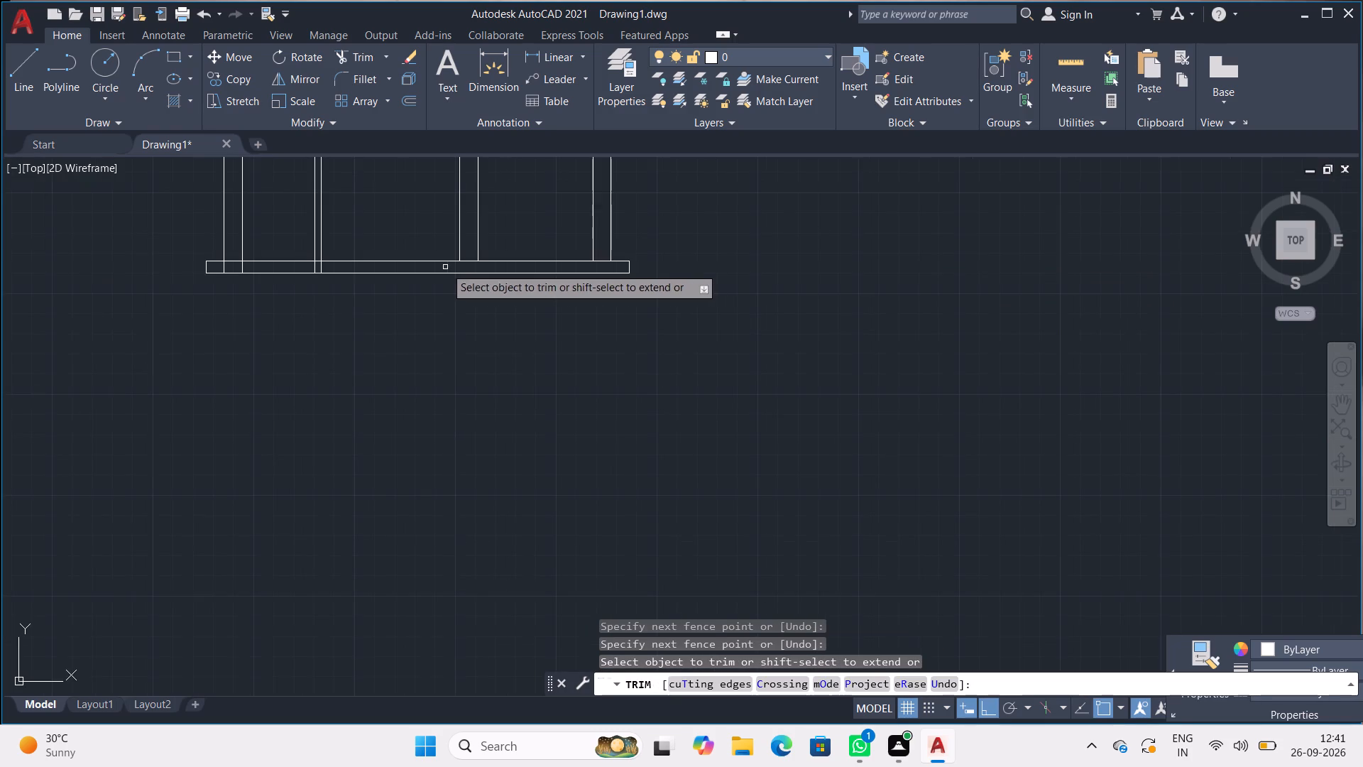
middle_click_drag(441, 268, 854, 310)
scroll(746, 307, "up", 3)
left_click_drag(729, 312, 670, 319)
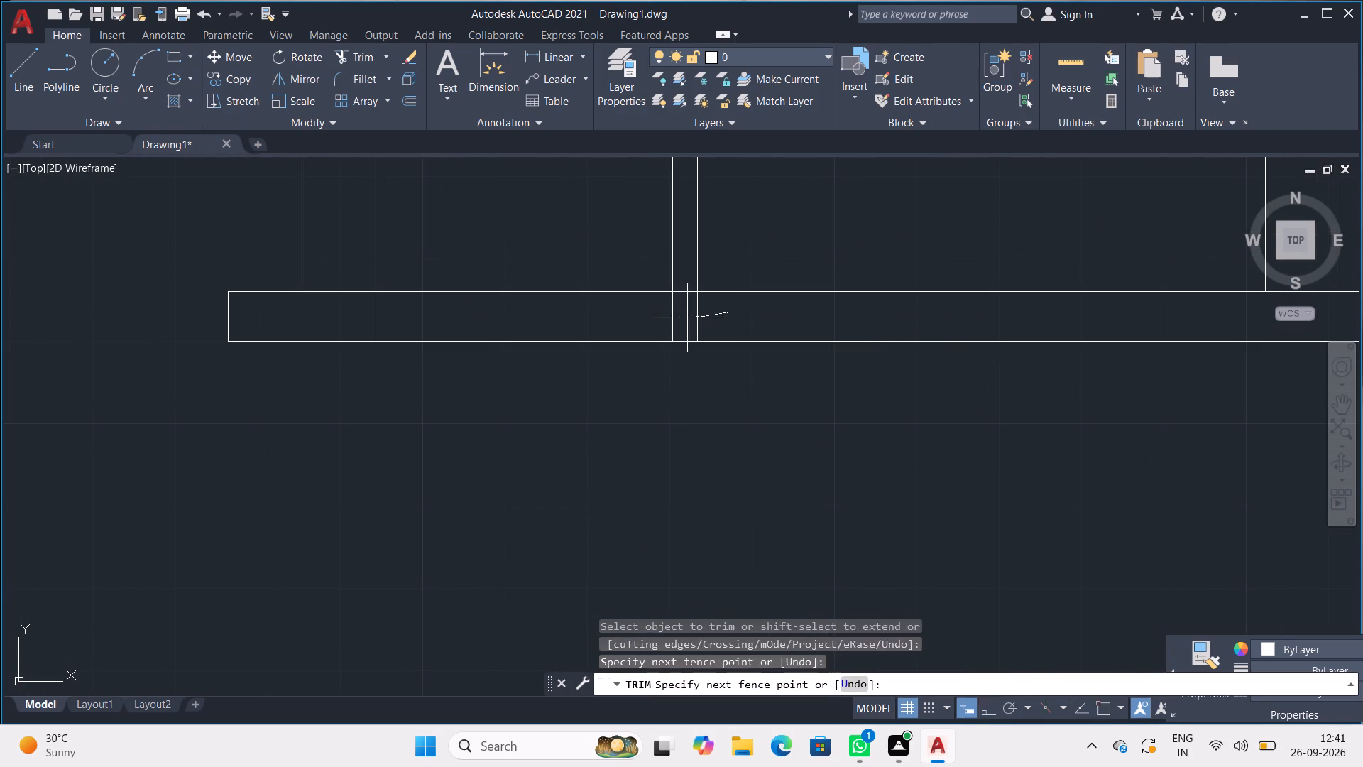
left_click_drag(670, 319, 620, 318)
left_click_drag(430, 305, 285, 307)
scroll(283, 307, "down", 2)
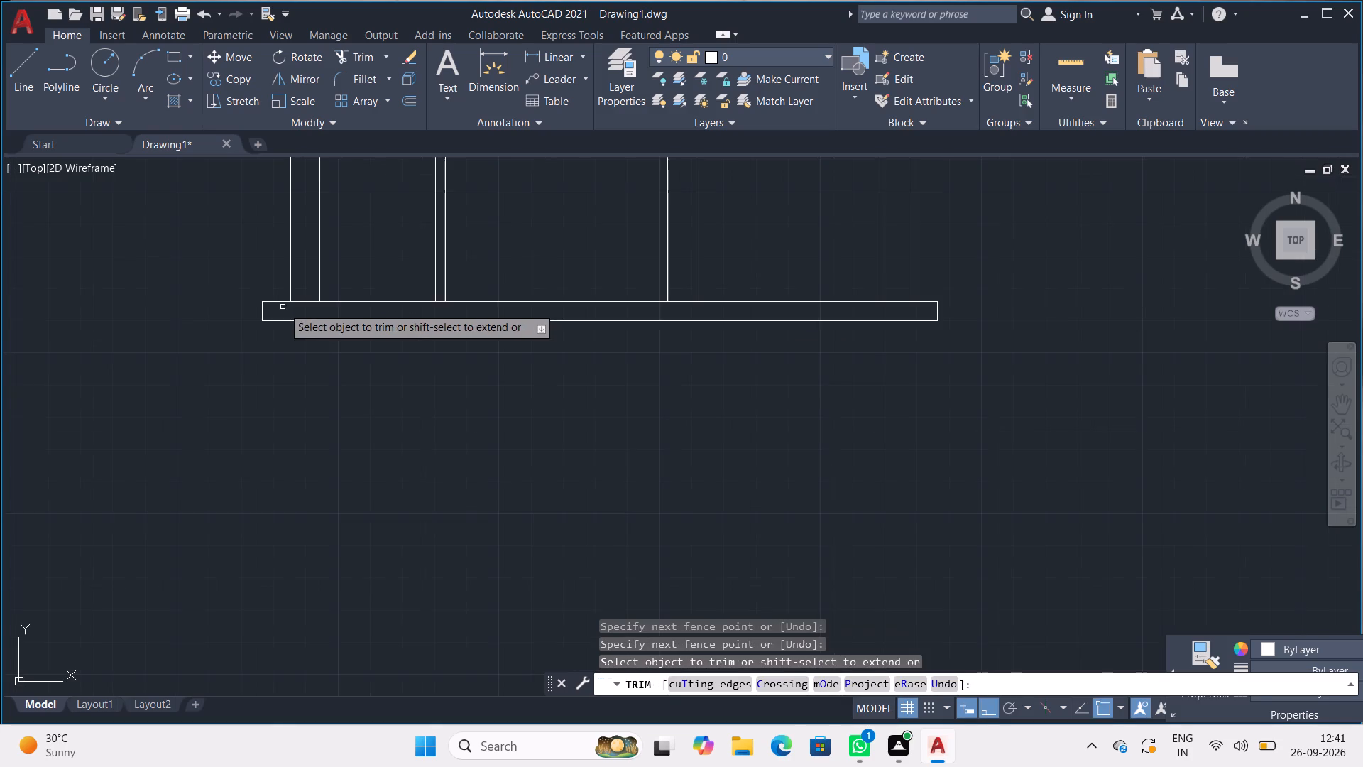
middle_click_drag(275, 278, 287, 437)
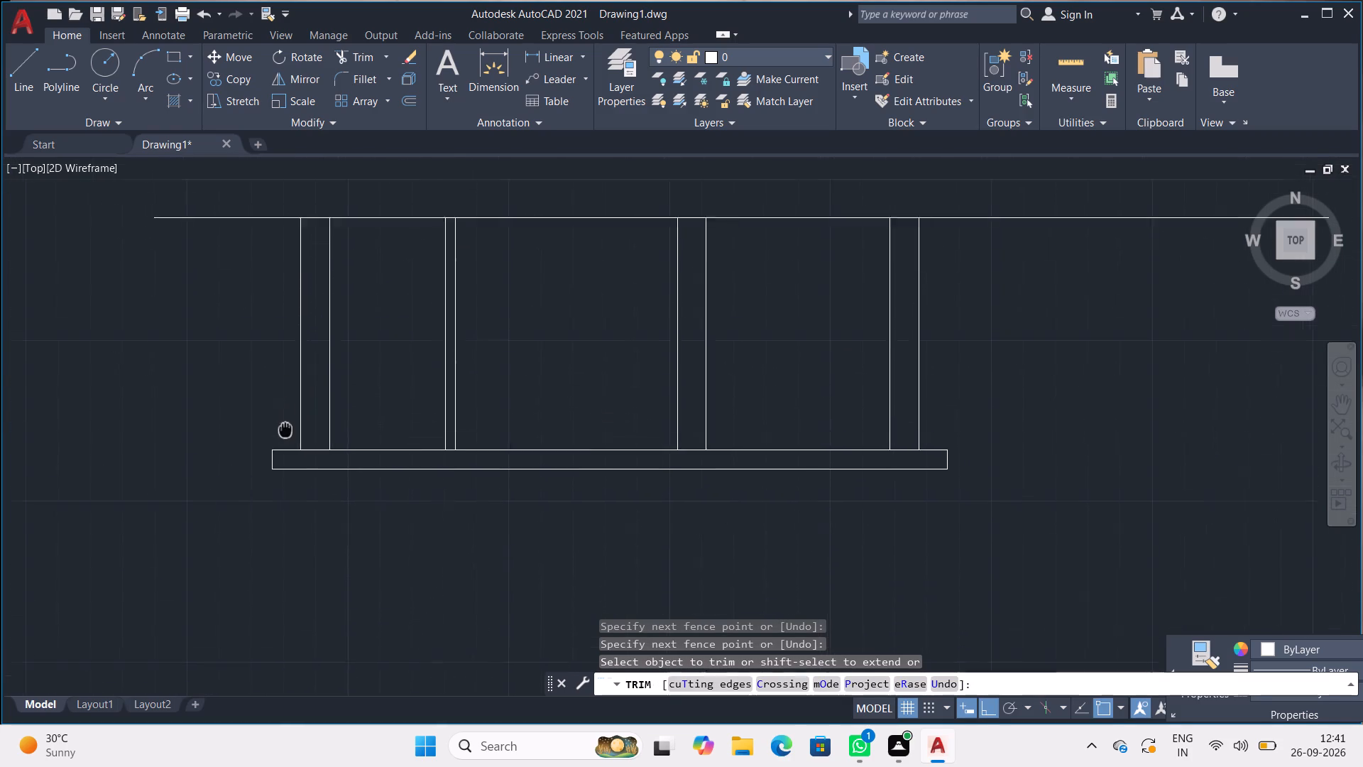
middle_click_drag(287, 437, 293, 461)
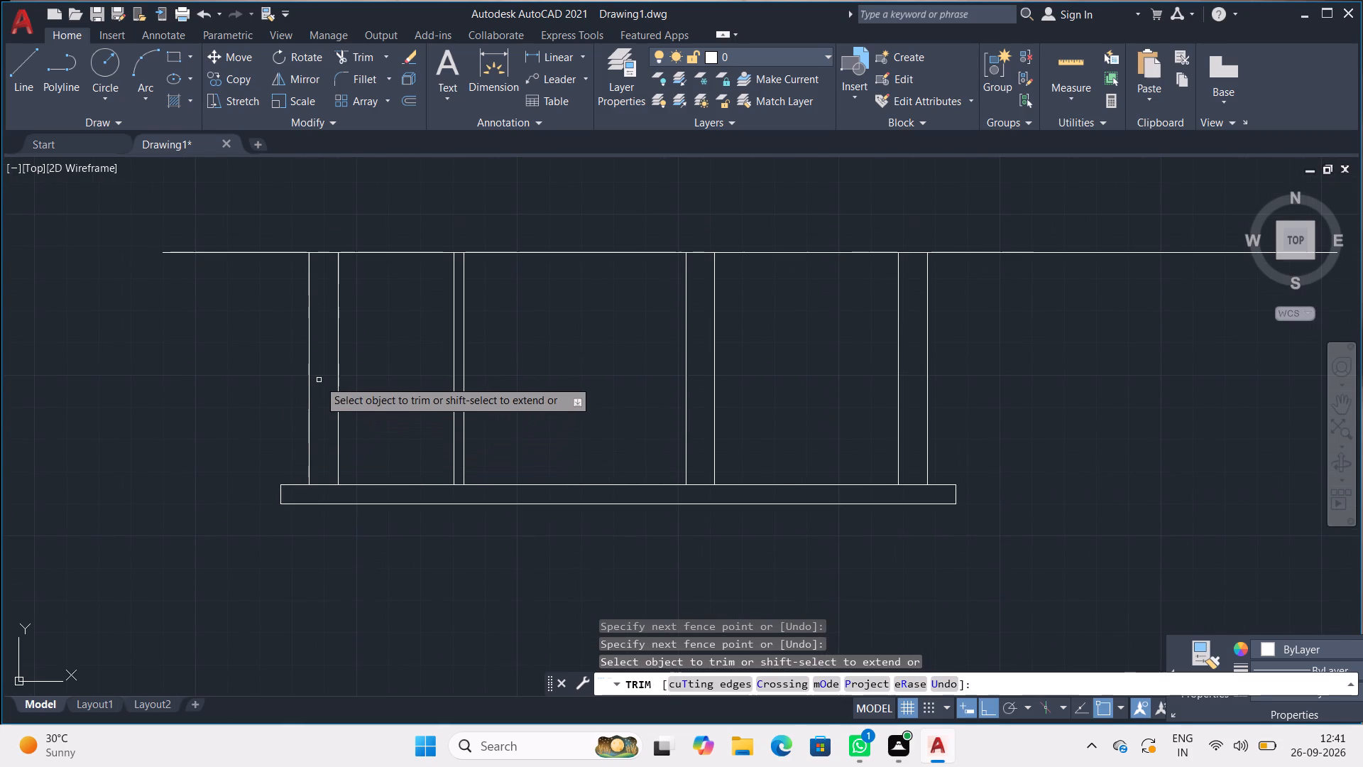
key("Escape")
key("Escape")
key("Escape")
key("Escape")
key("Escape")
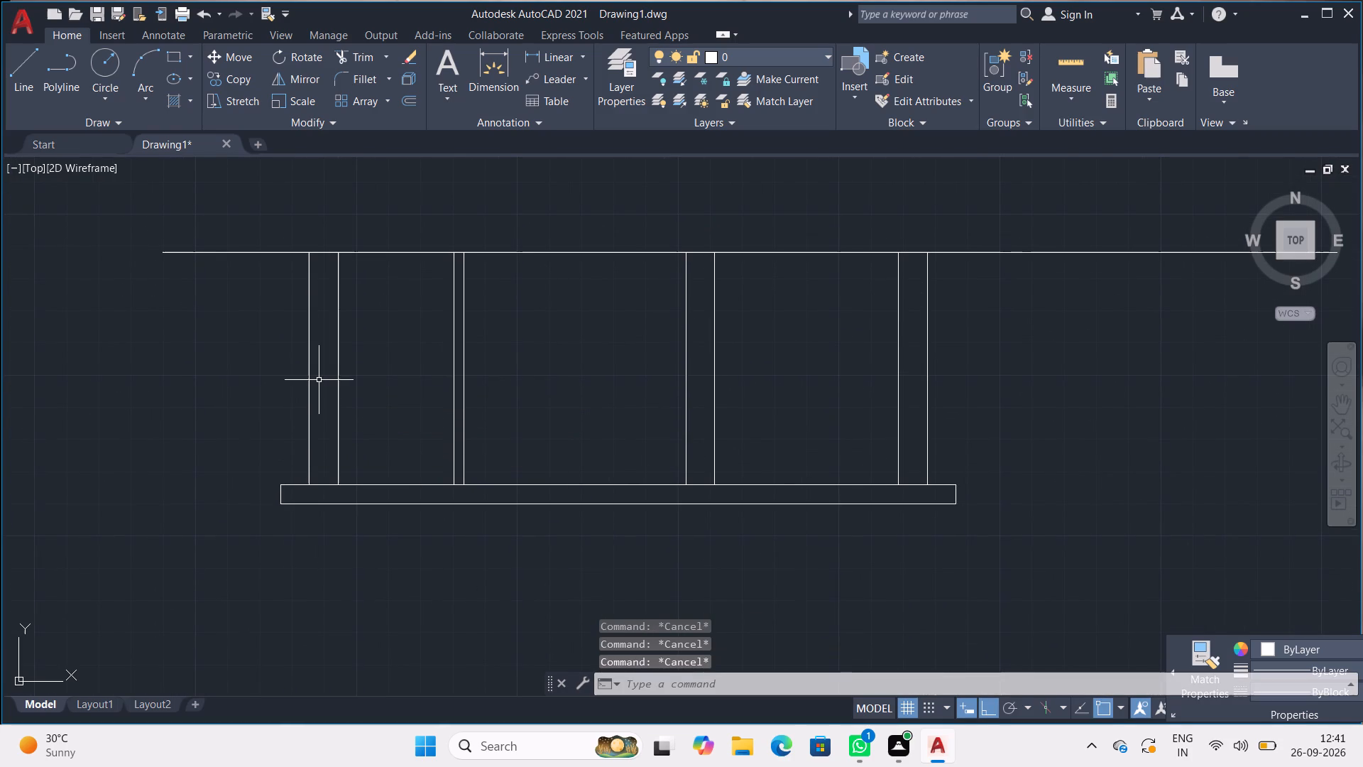
key("Escape")
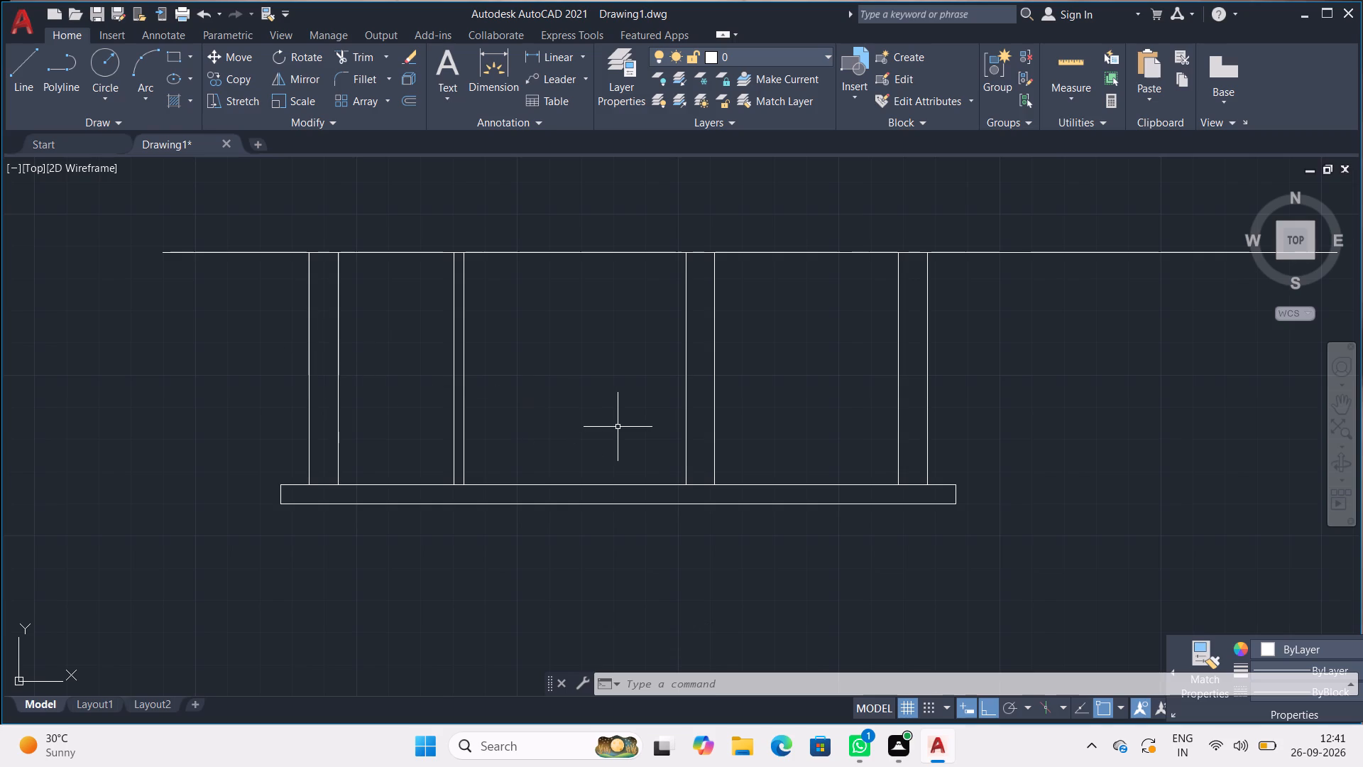
Draw a horizontal line about 2'2" long across the thick partition, starting on its left face 4'8" above the base slab.
key("l")
key("Return")
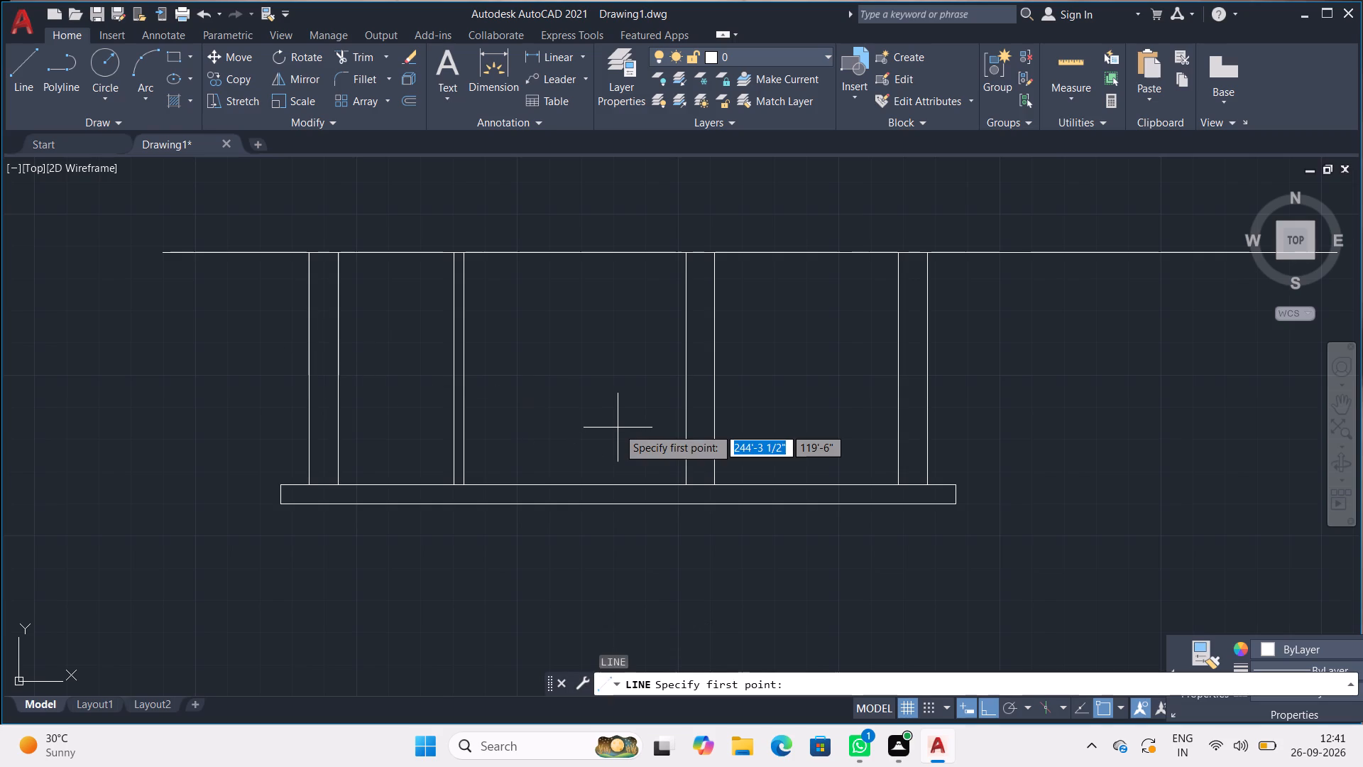
type("TK")
key("Return")
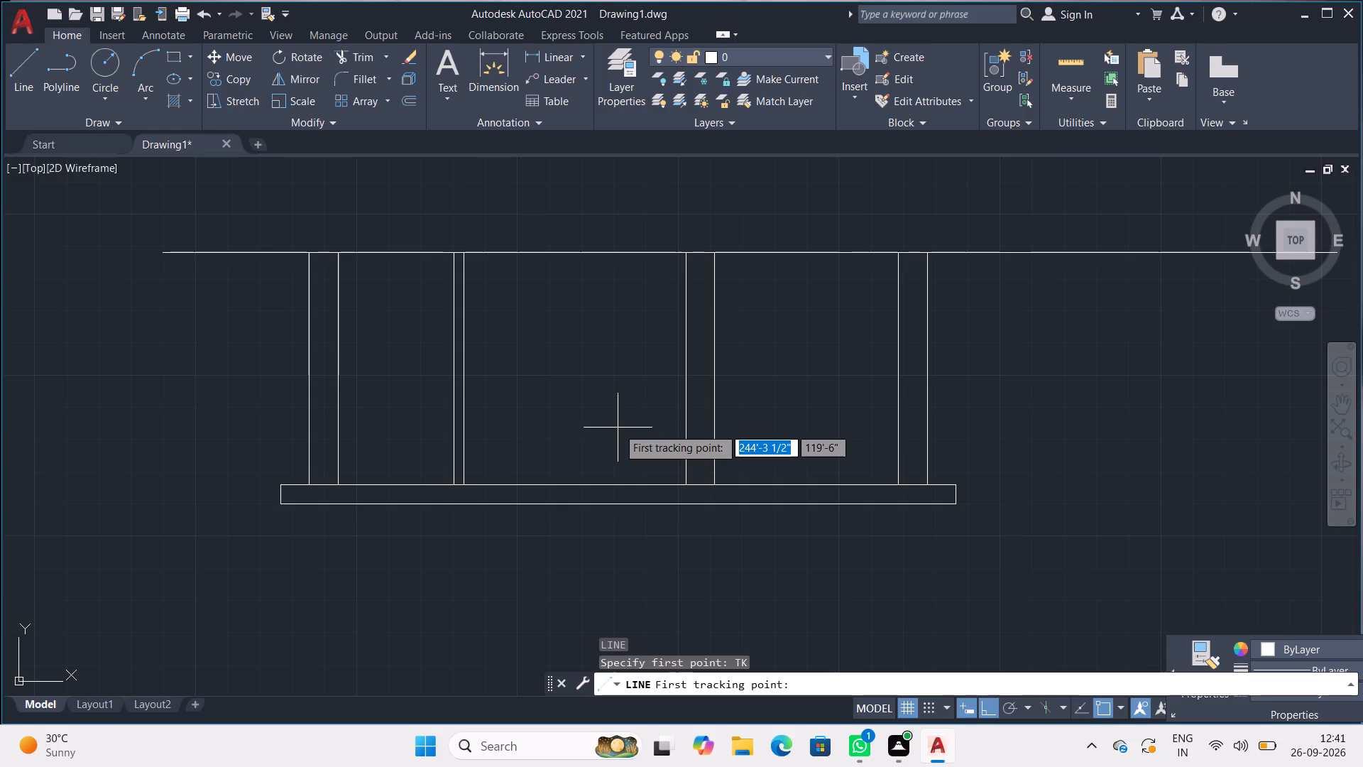
left_click(689, 482)
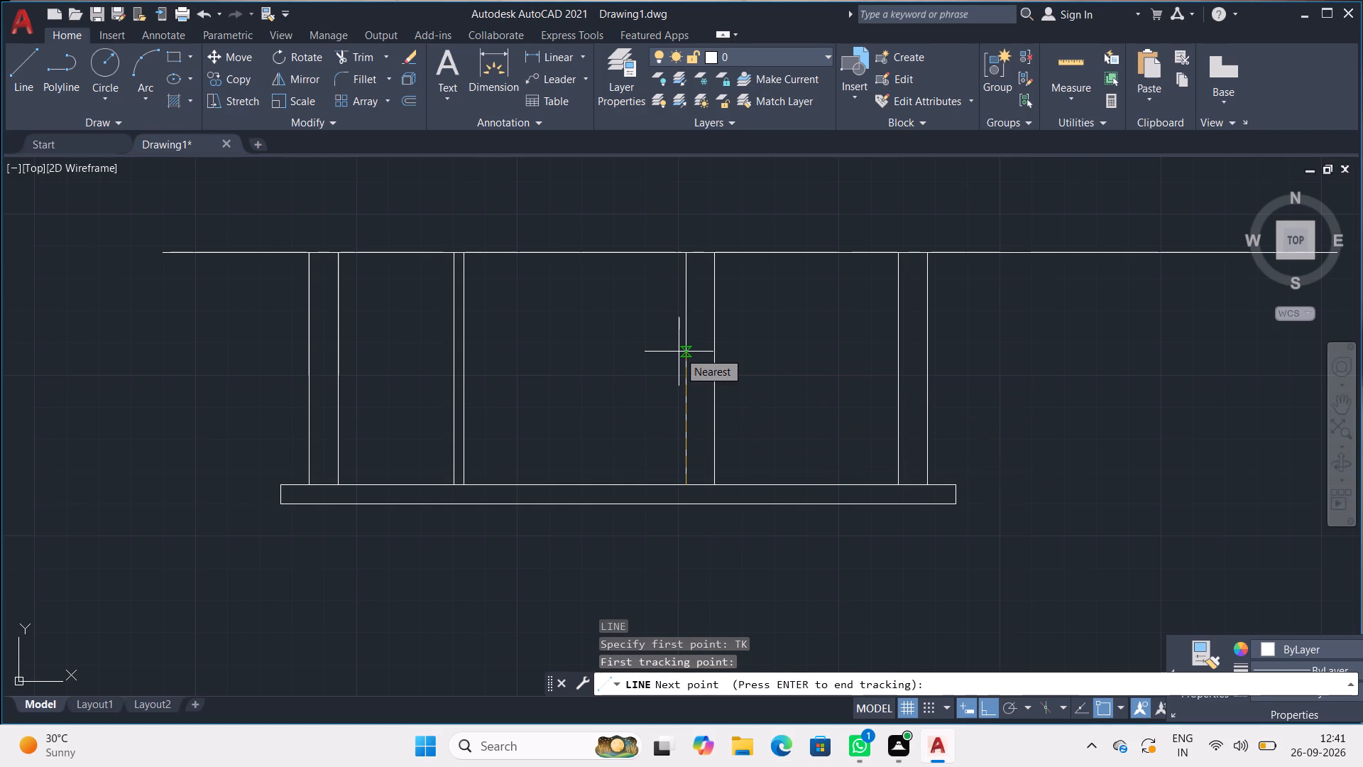
type("4'")
type("8\"")
key("Return")
key("Return")
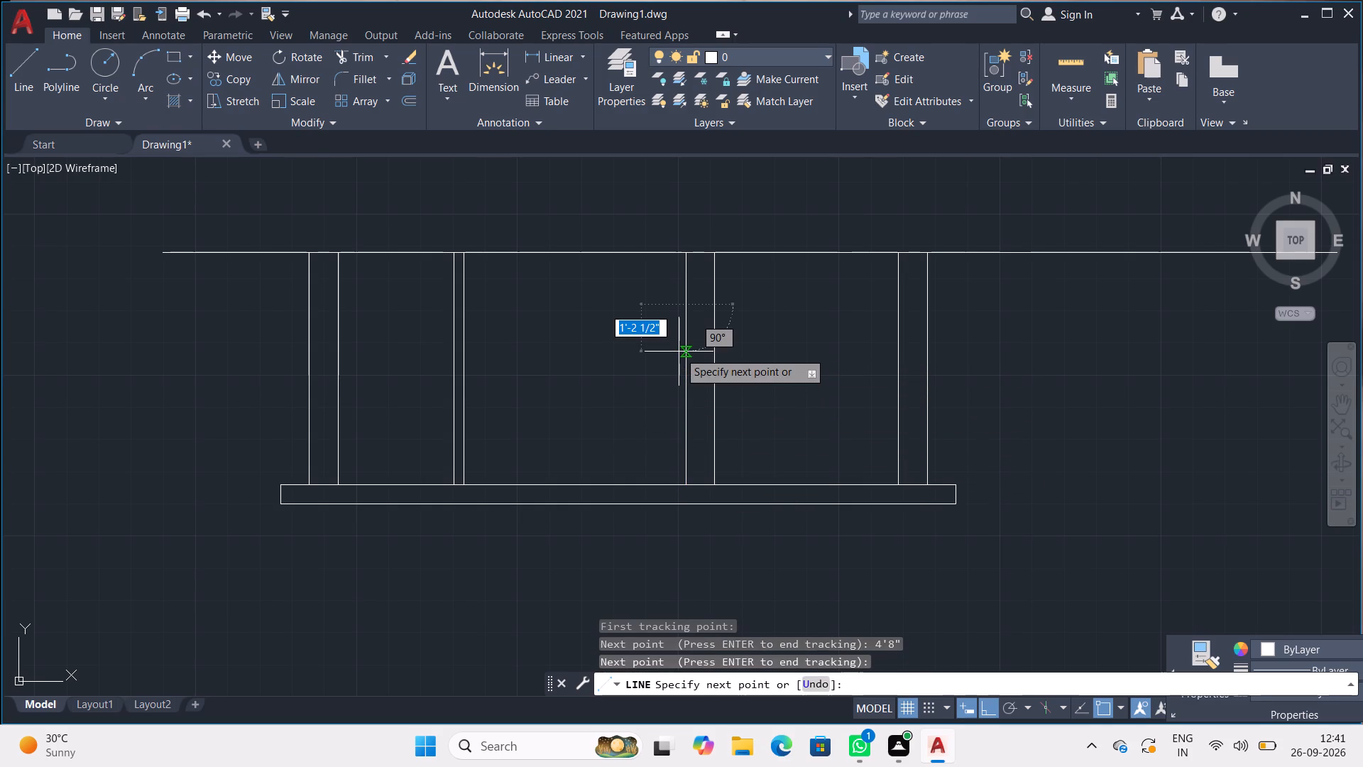
left_click(770, 296)
key("space")
Trim the new line's overhang beyond the thick partition and both partition faces above that line.
type("TR")
key("Return")
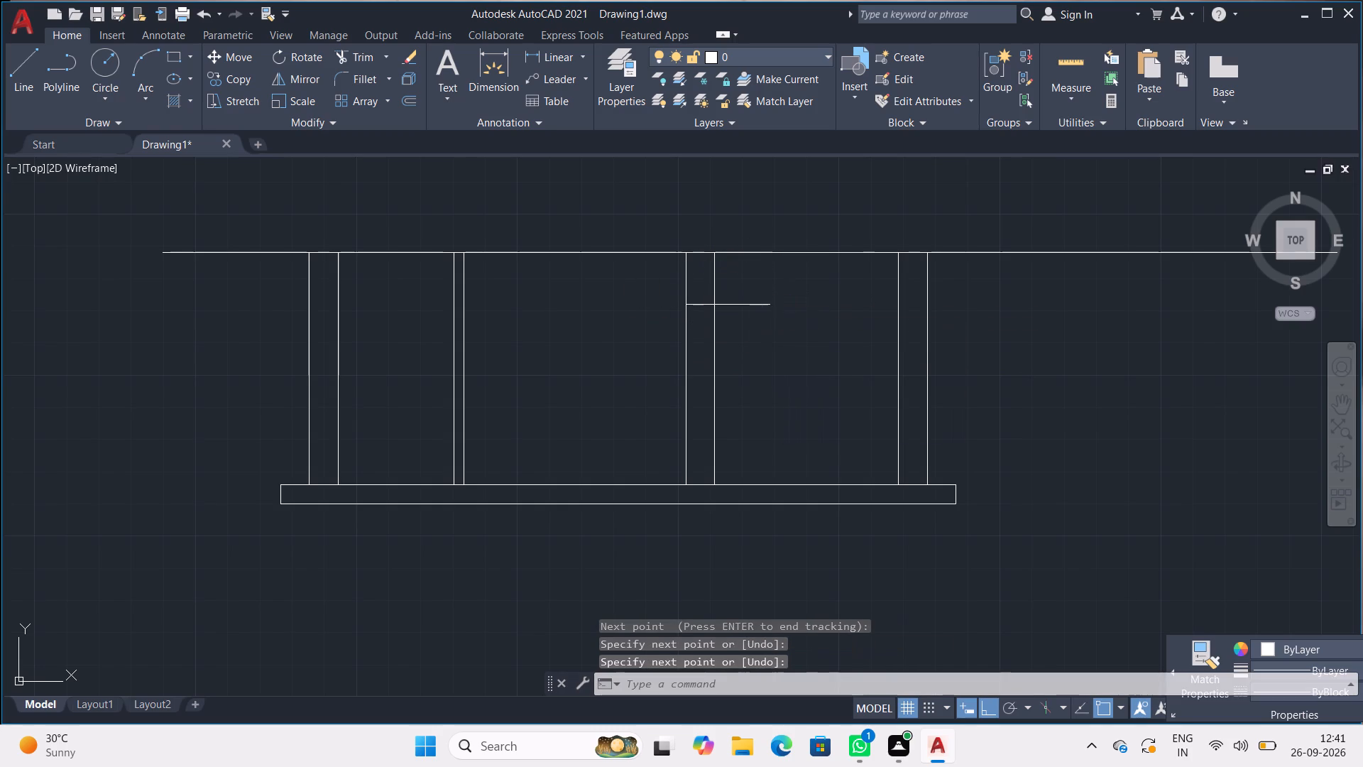
left_click_drag(740, 295, 741, 352)
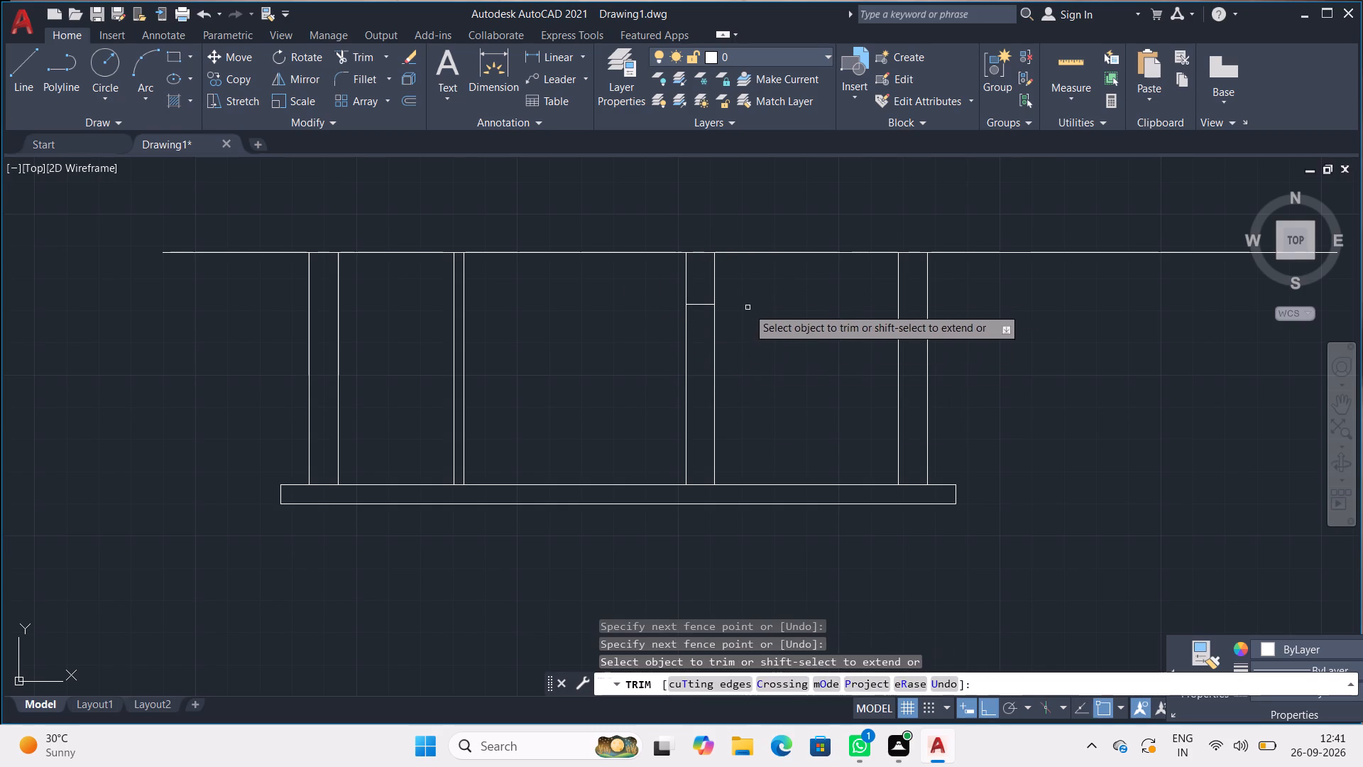
left_click_drag(738, 282, 677, 284)
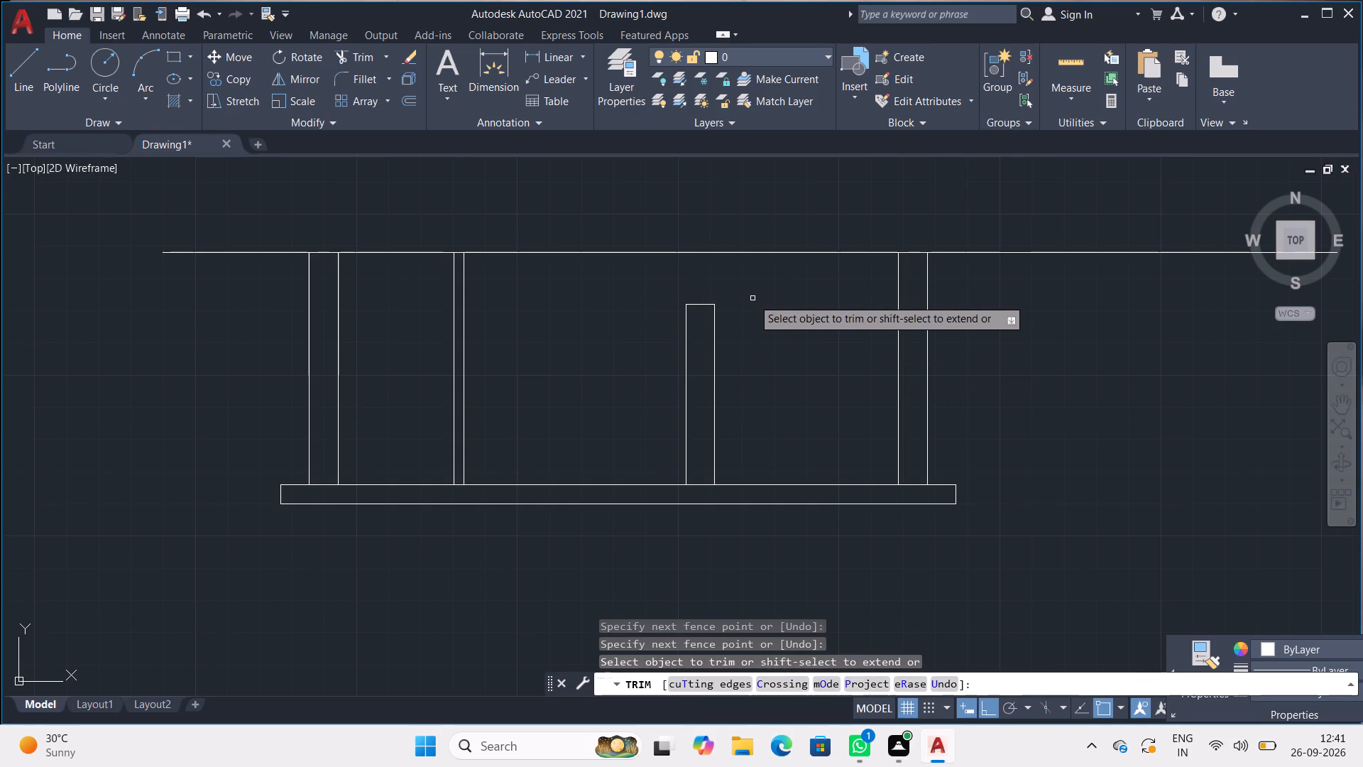
key("Escape")
key("Escape")
key("Escape")
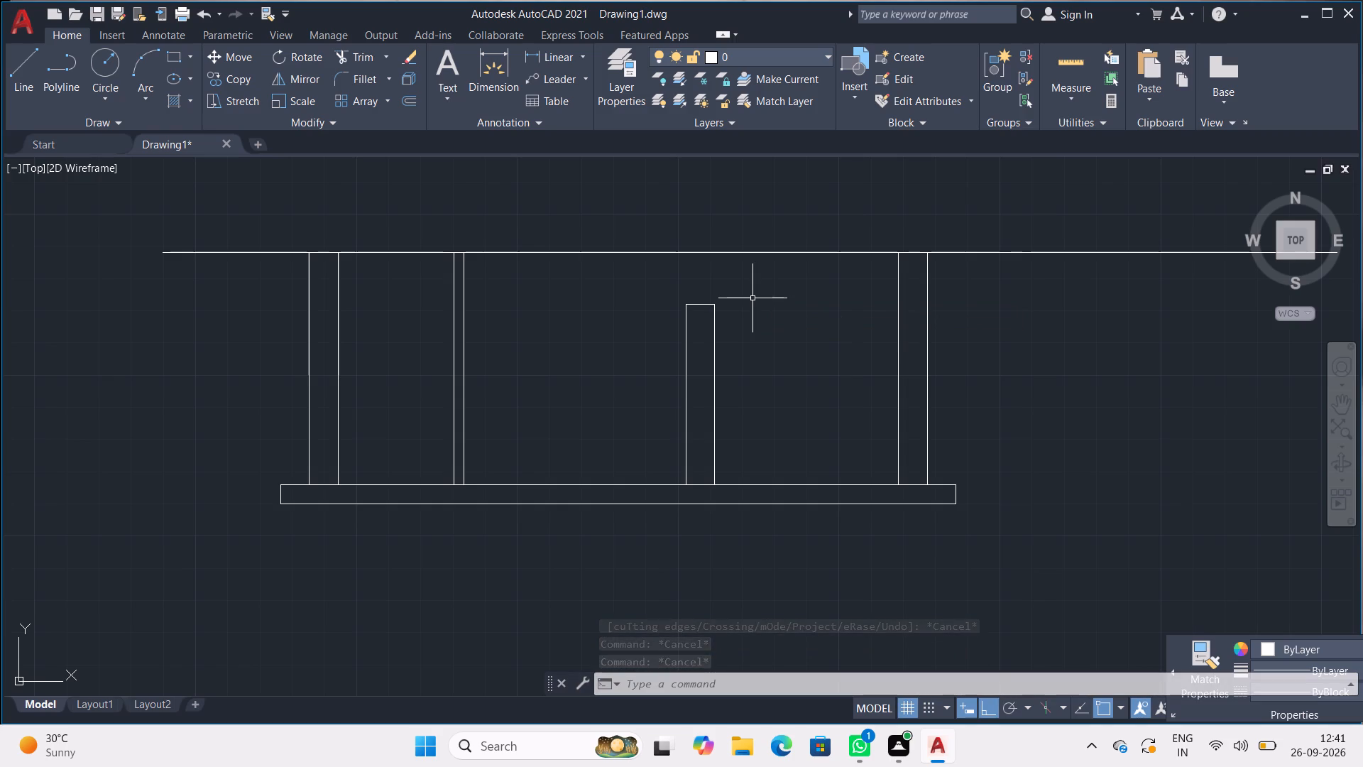
Draw a horizontal line about 1'3" long leftward across the thin partition, starting on its right face 3' above the base slab.
key("l")
key("Return")
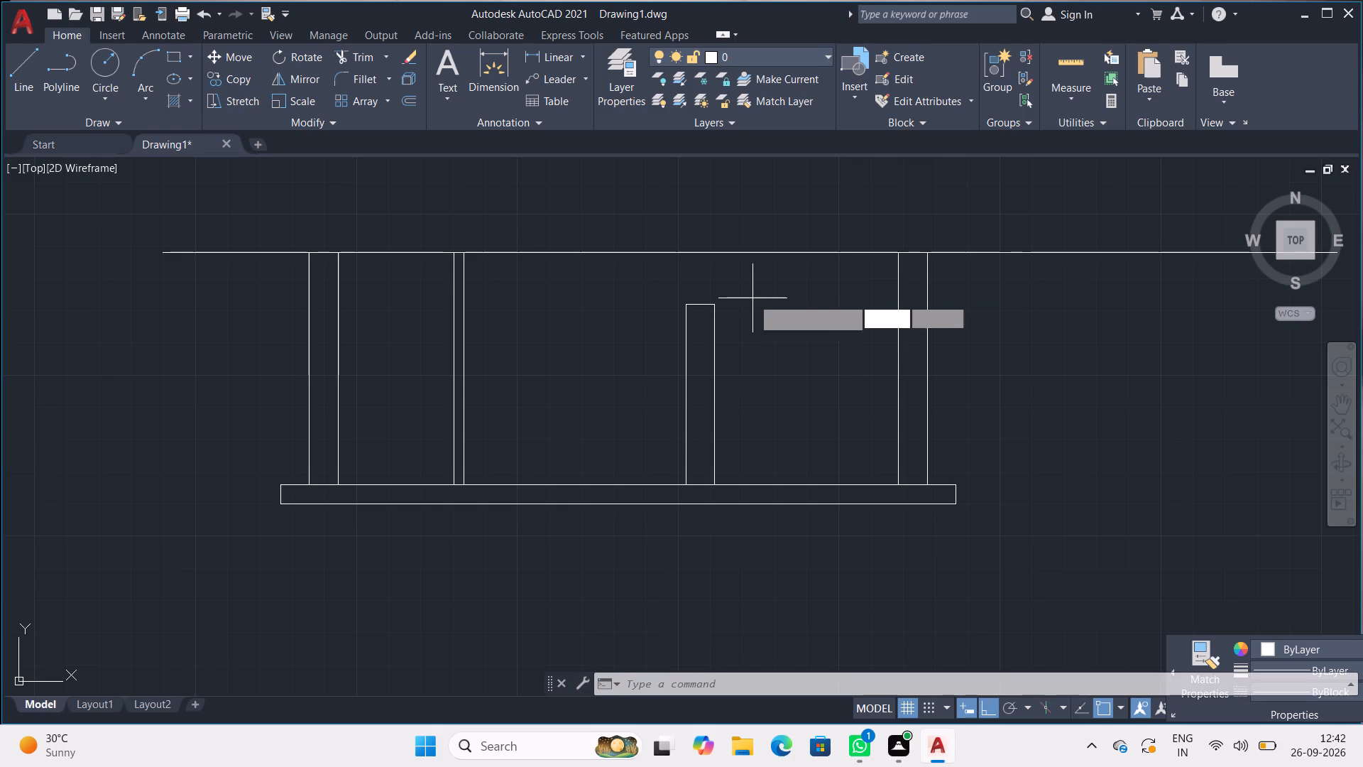
type("TK")
key("Return")
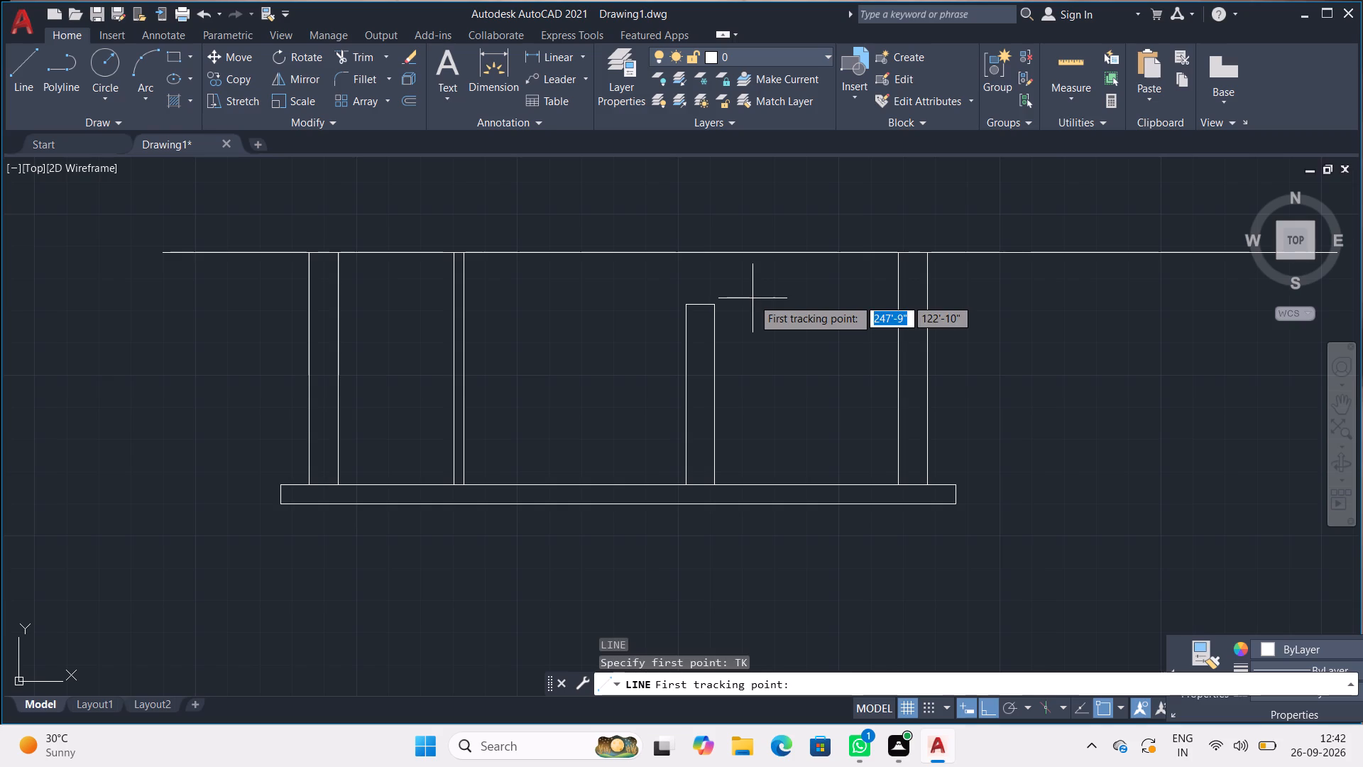
left_click(466, 482)
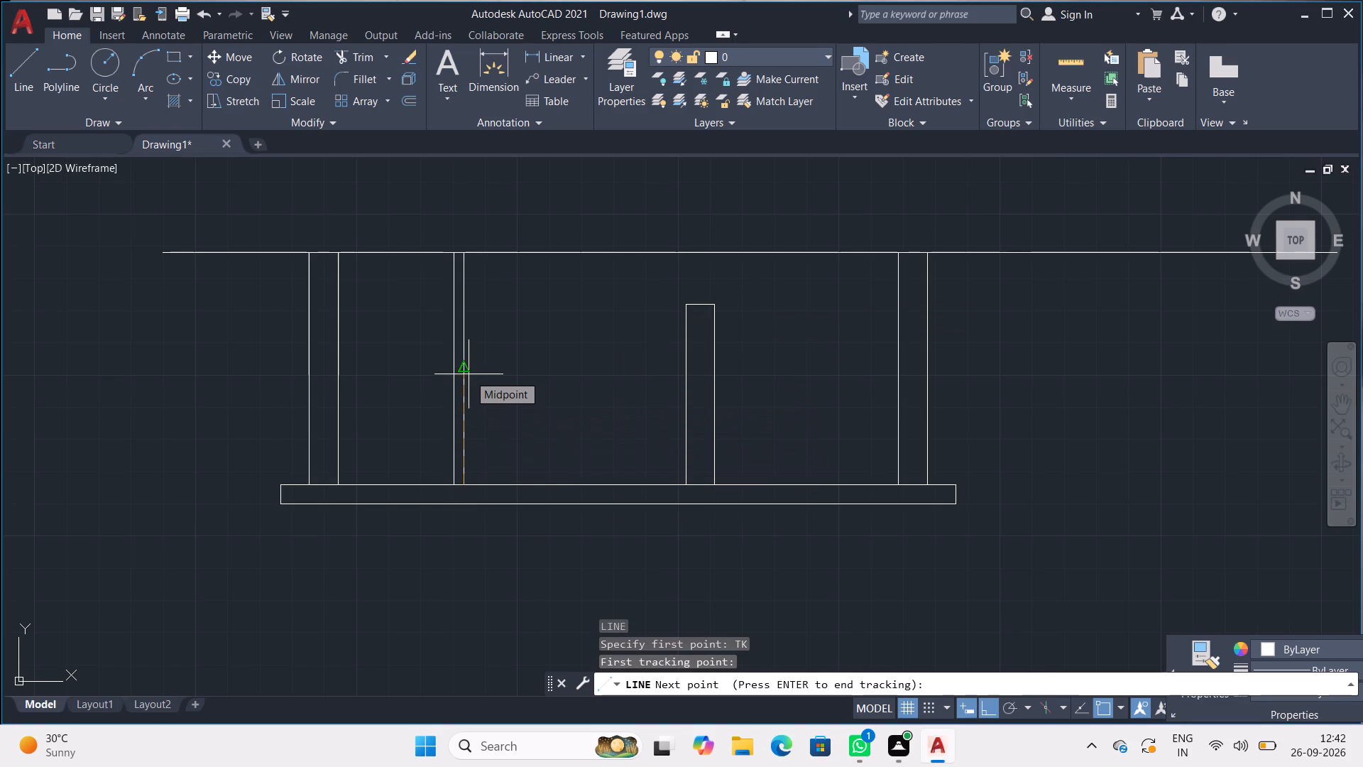
type("3'")
key("Return")
key("Return")
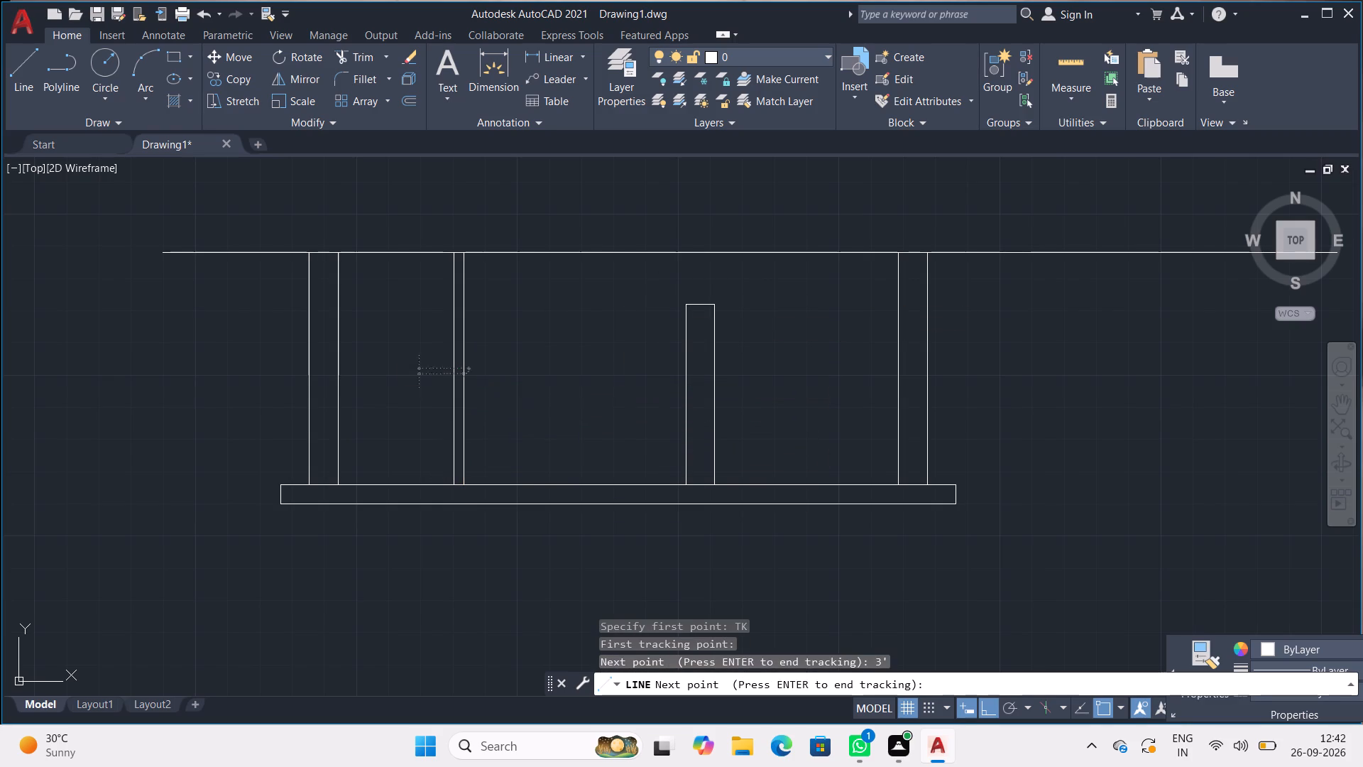
left_click(415, 364)
key("space")
Trim both thin partition faces below the 3' line and the line's overhang beyond the left face.
type("TR")
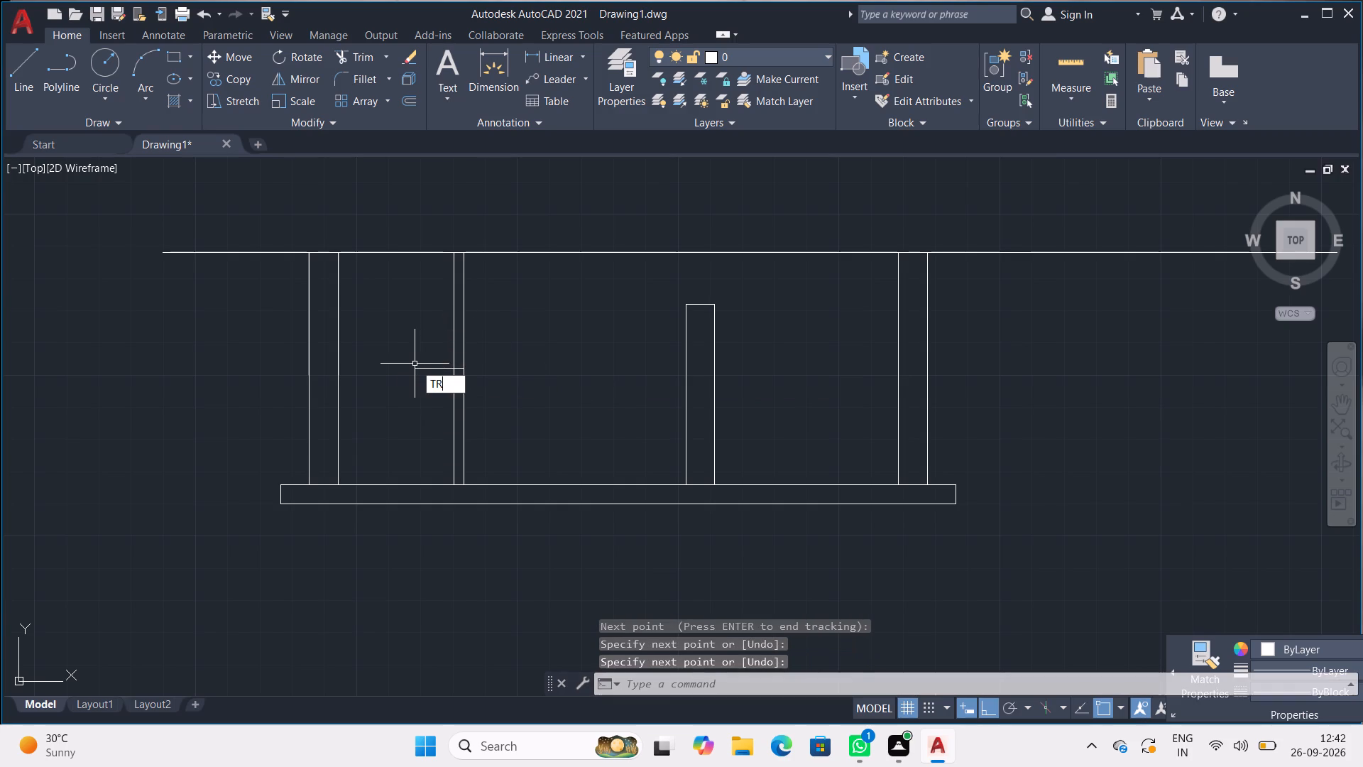
key("Return")
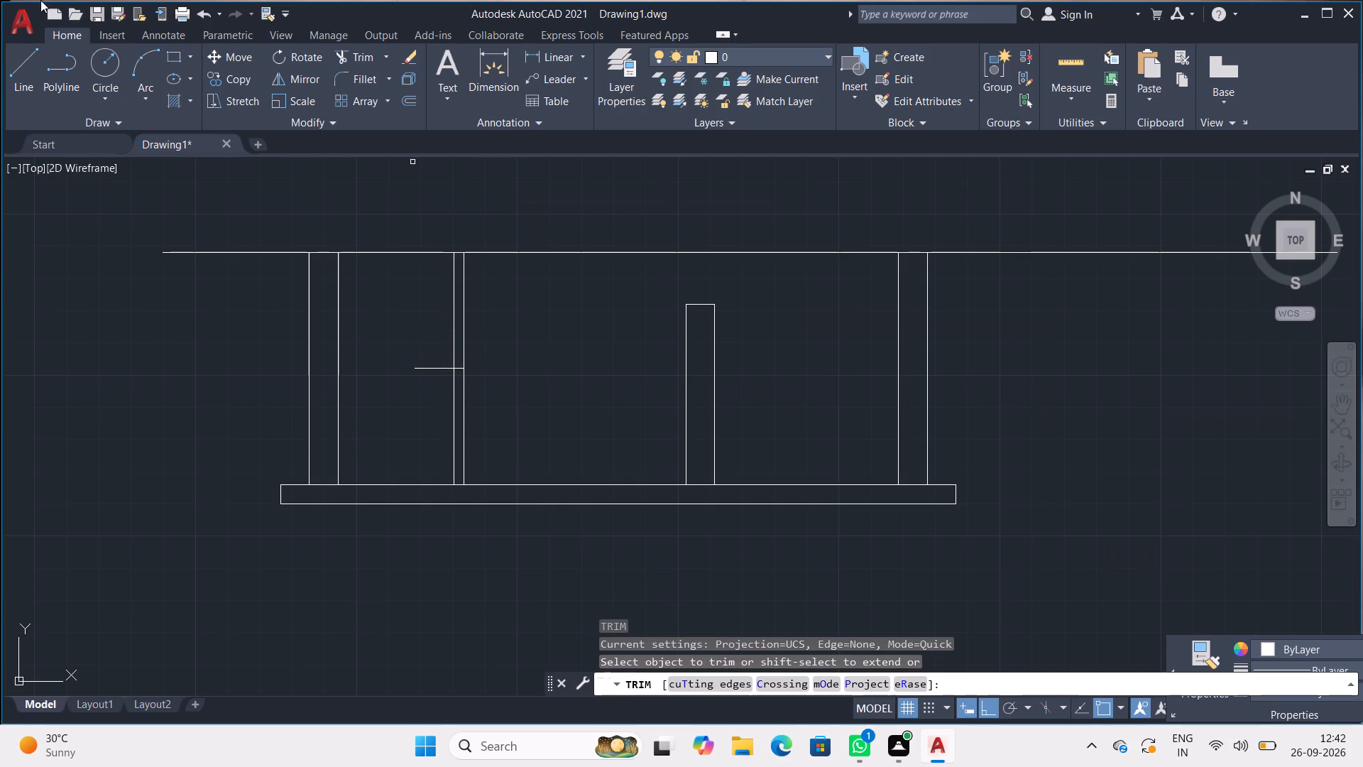
left_click_drag(390, 428, 502, 434)
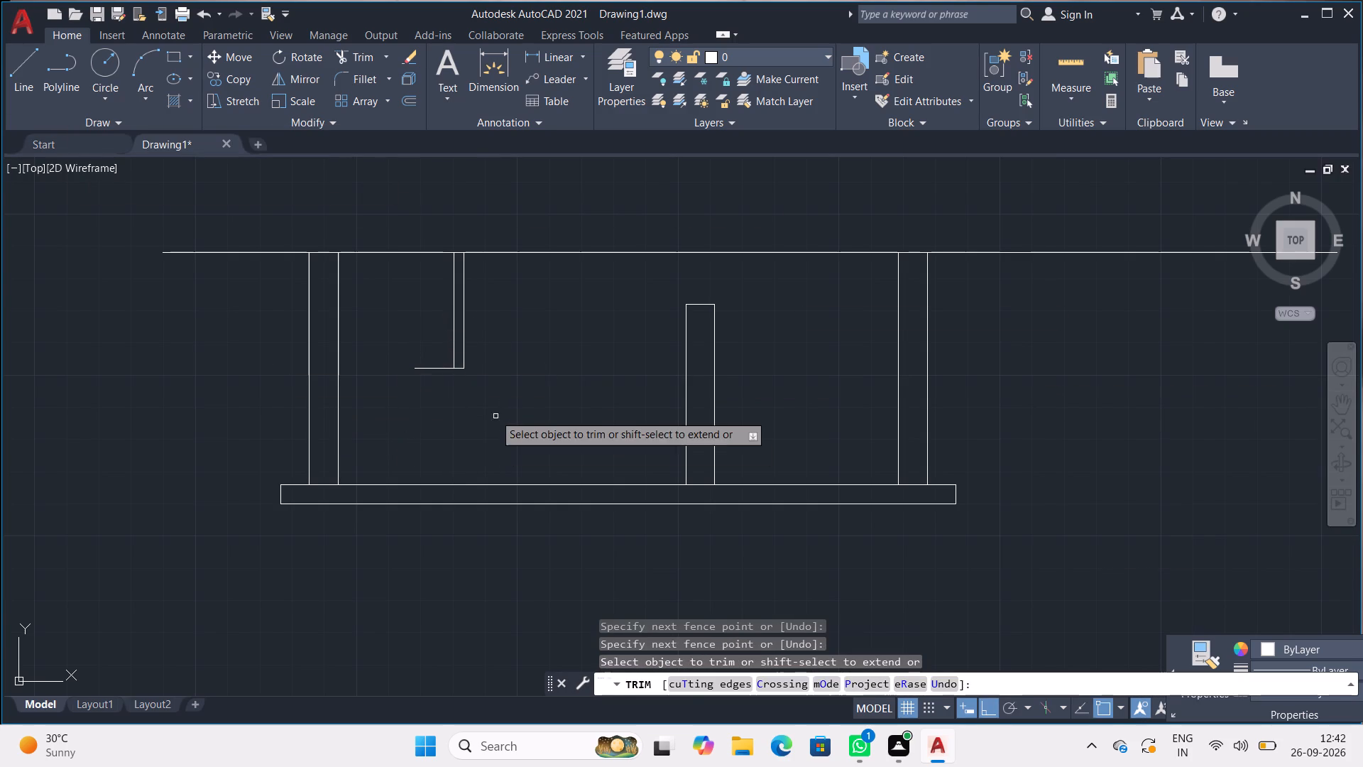
scroll(485, 367, "up", 3)
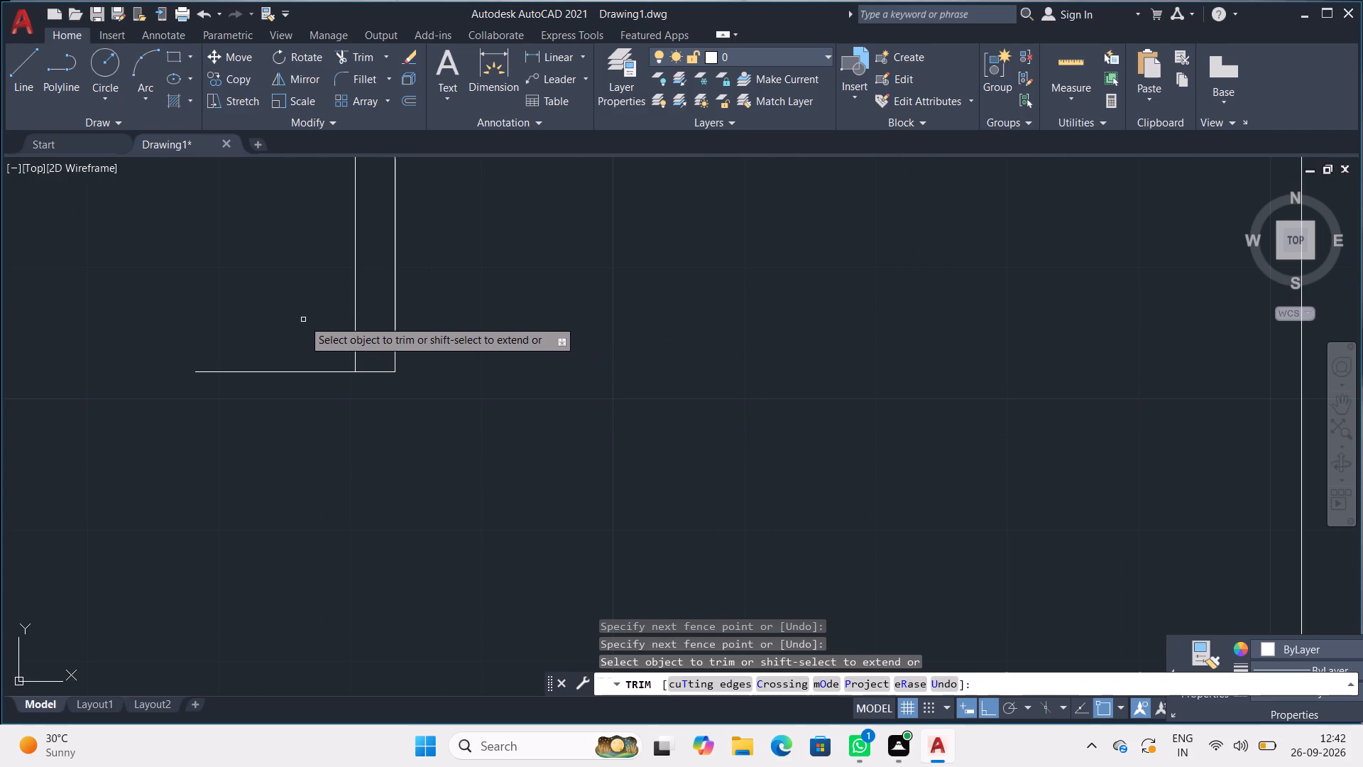
left_click_drag(305, 320, 310, 394)
middle_click_drag(329, 345, 277, 523)
key("Escape")
key("Escape")
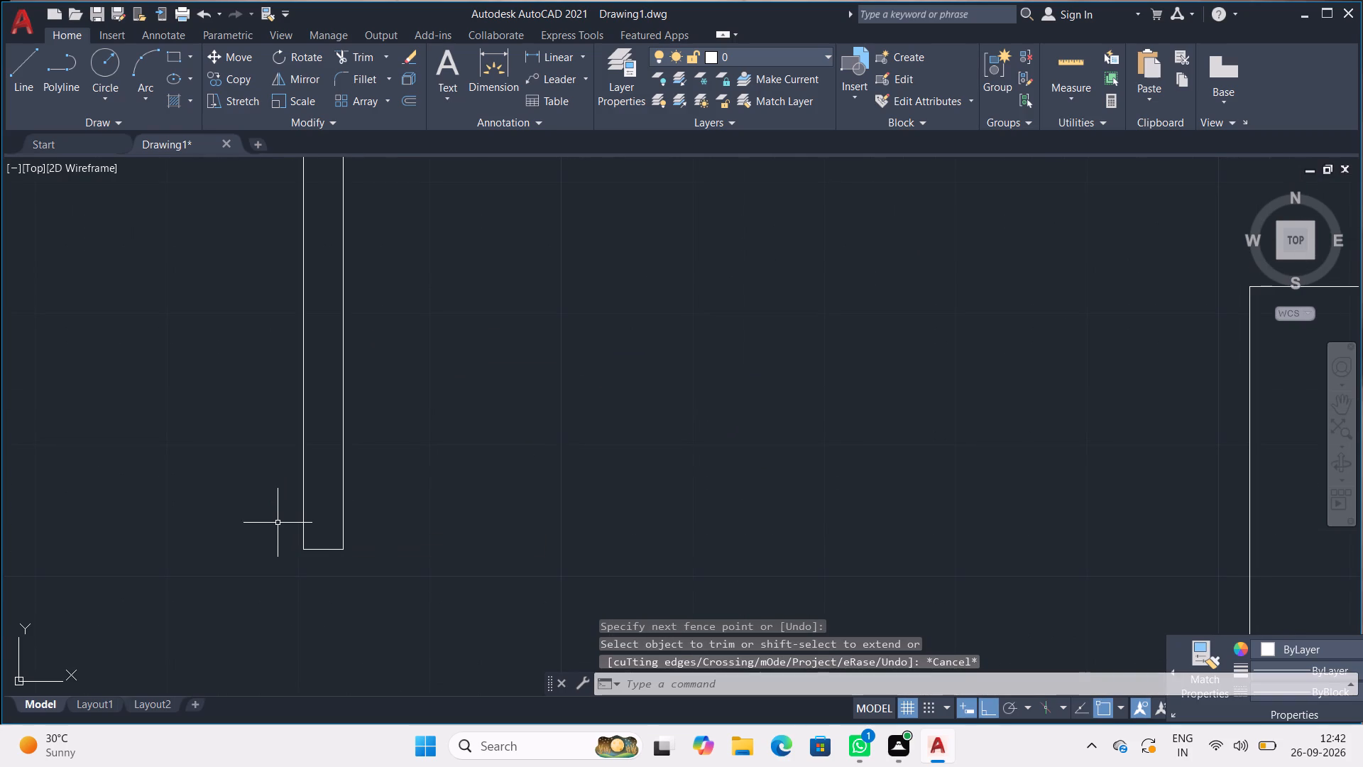
Draw a horizontal line about 1'9" long rightward across the thin partition, starting on its left face 1'8" above its lower end.
key("l")
key("Return")
type("TK")
key("Return")
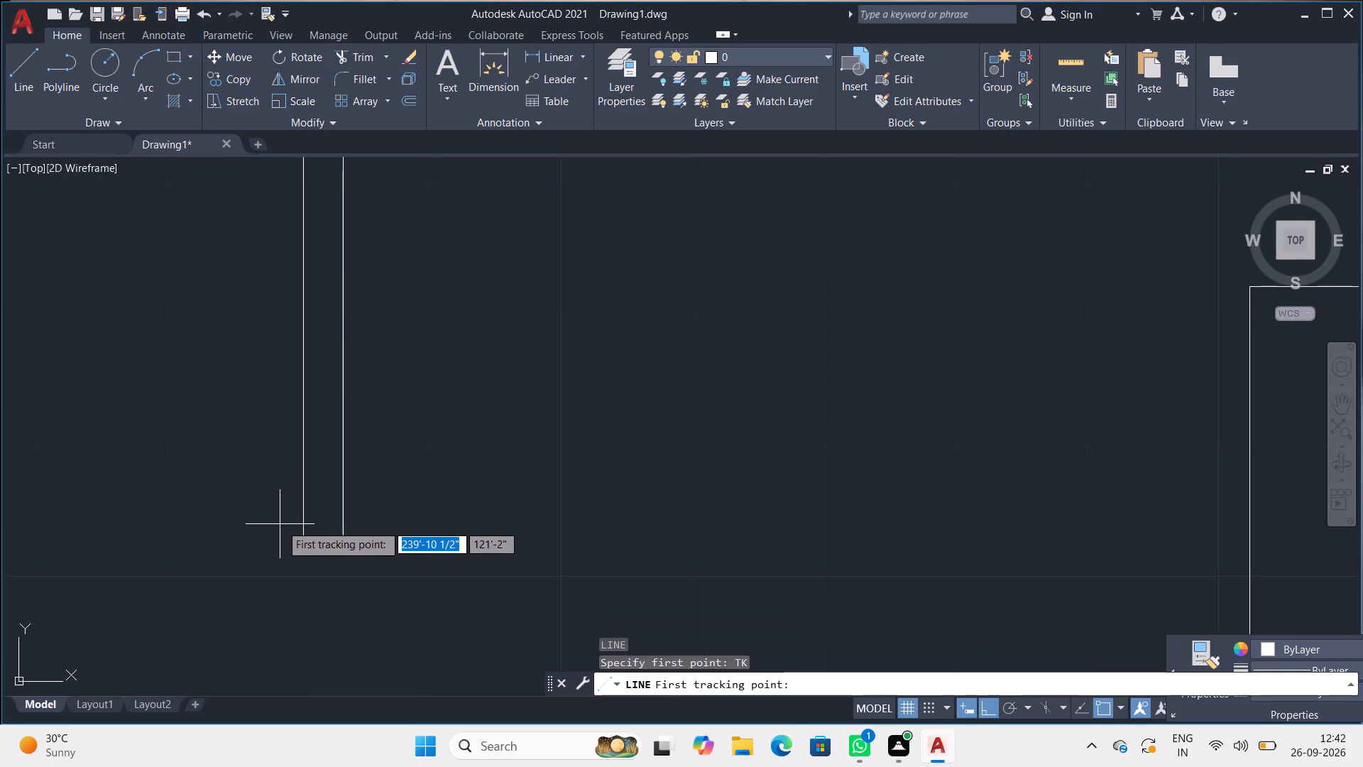
left_click(300, 545)
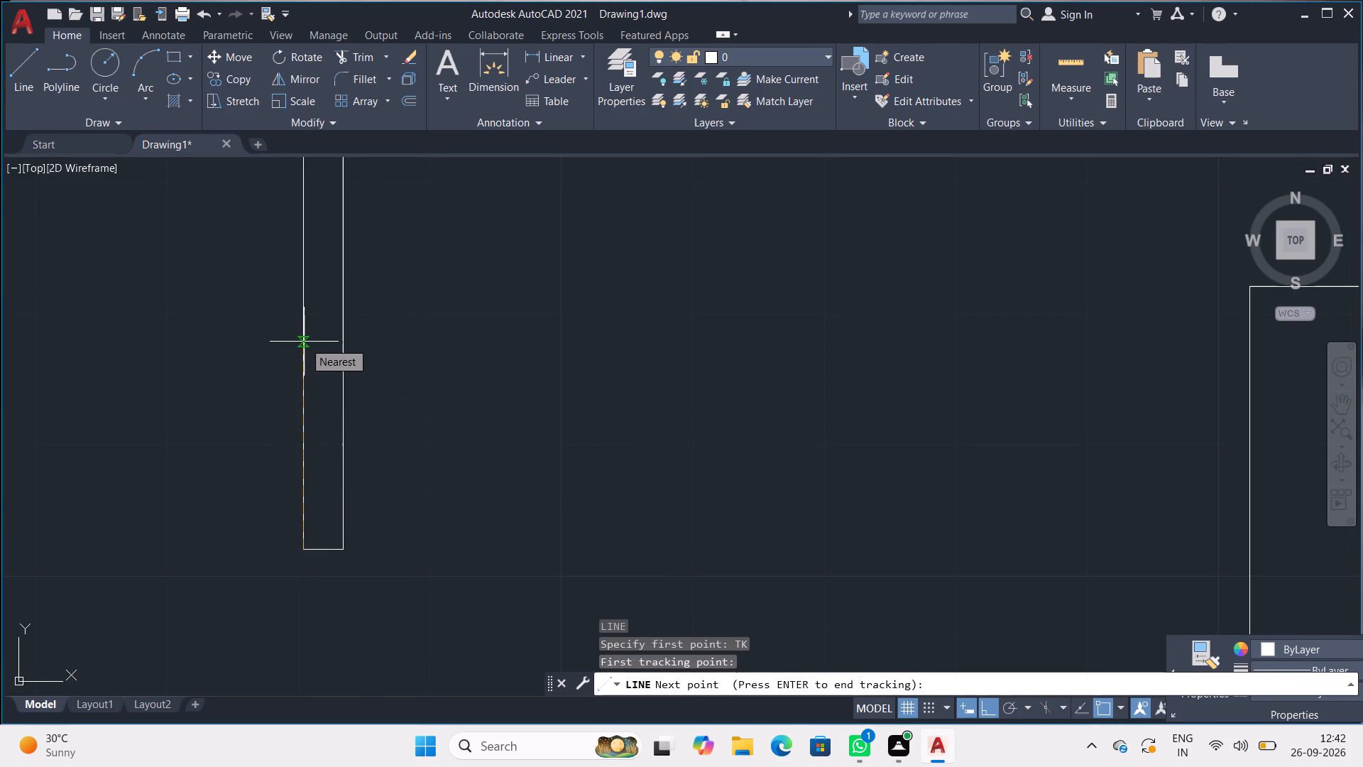
type("1'8\"")
key("Return")
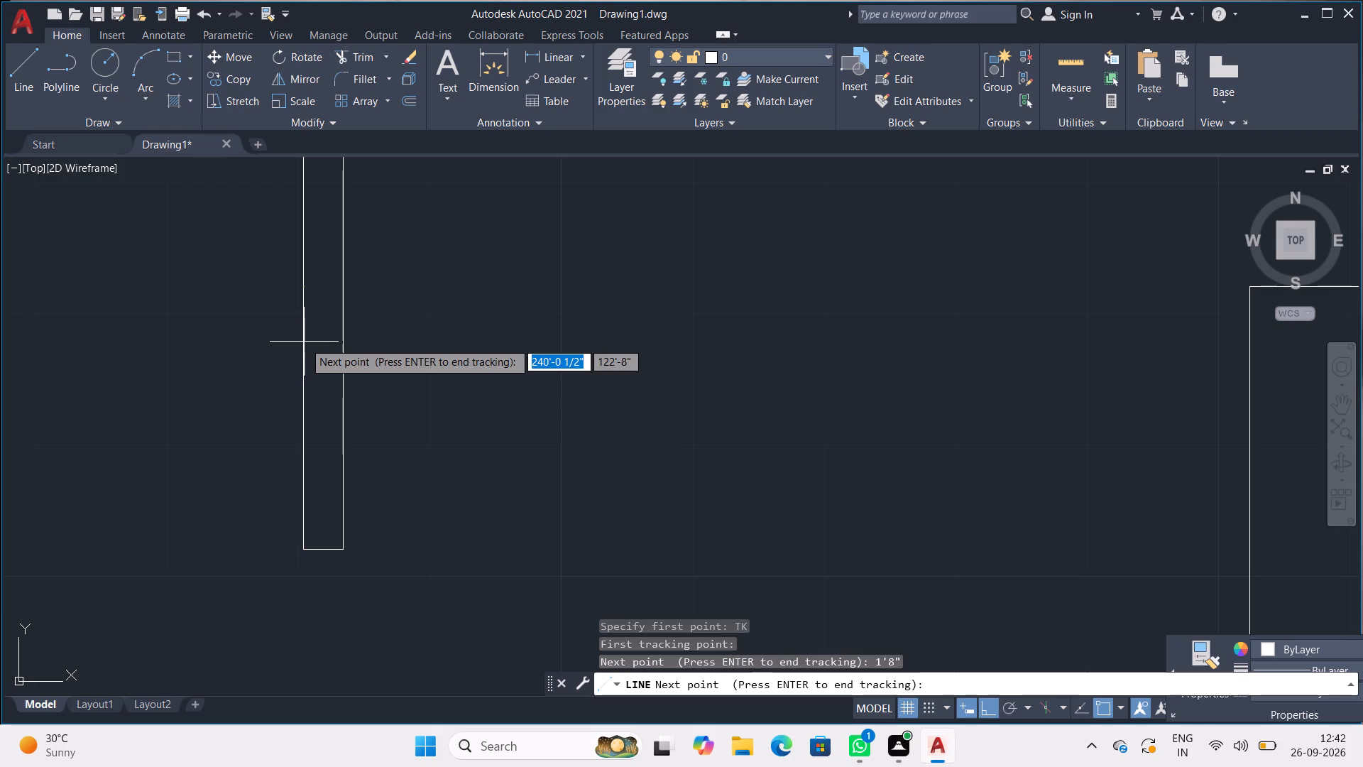
scroll(304, 342, "down", 3)
middle_click_drag(304, 343, 275, 452)
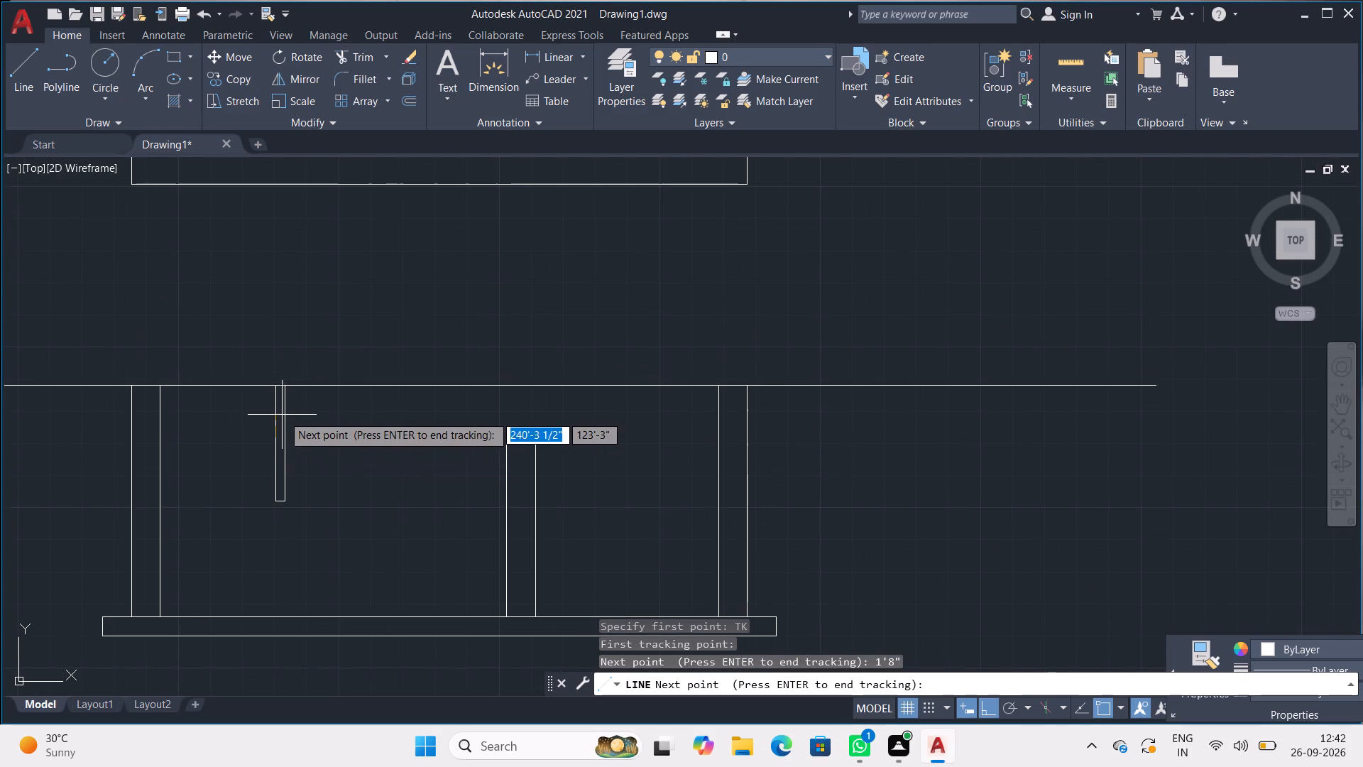
key("Return")
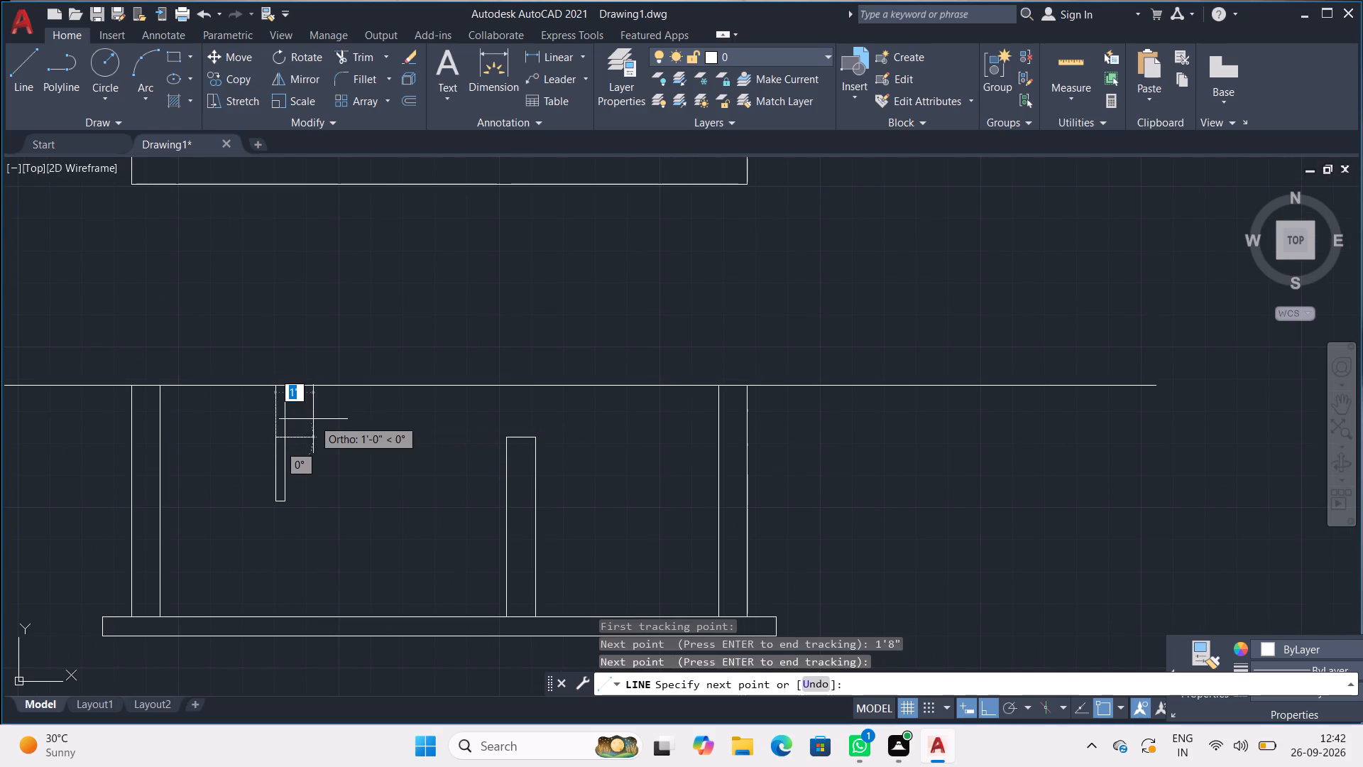
left_click(345, 464)
key("space")
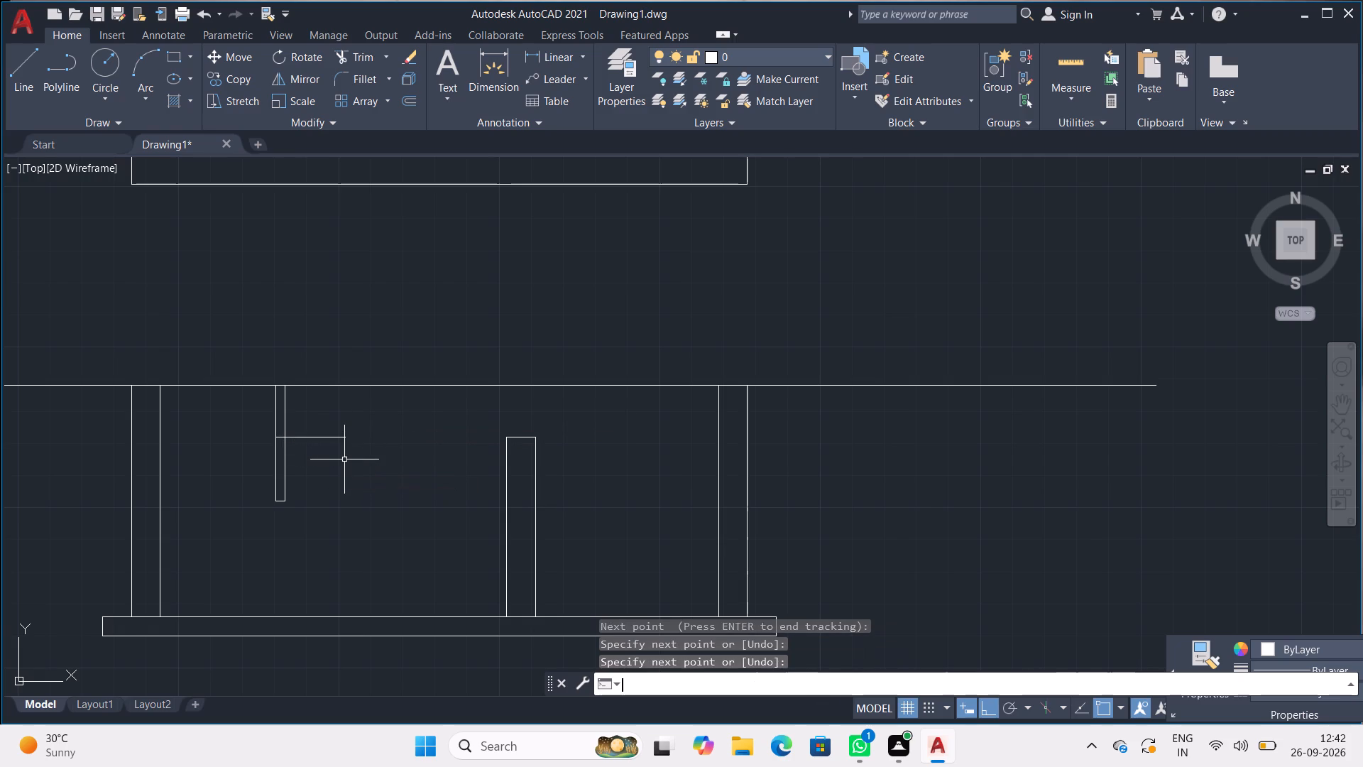
Trim the 1'8" line's overhang to the right of the thin partition and both partition faces above that line.
scroll(300, 410, "up", 2)
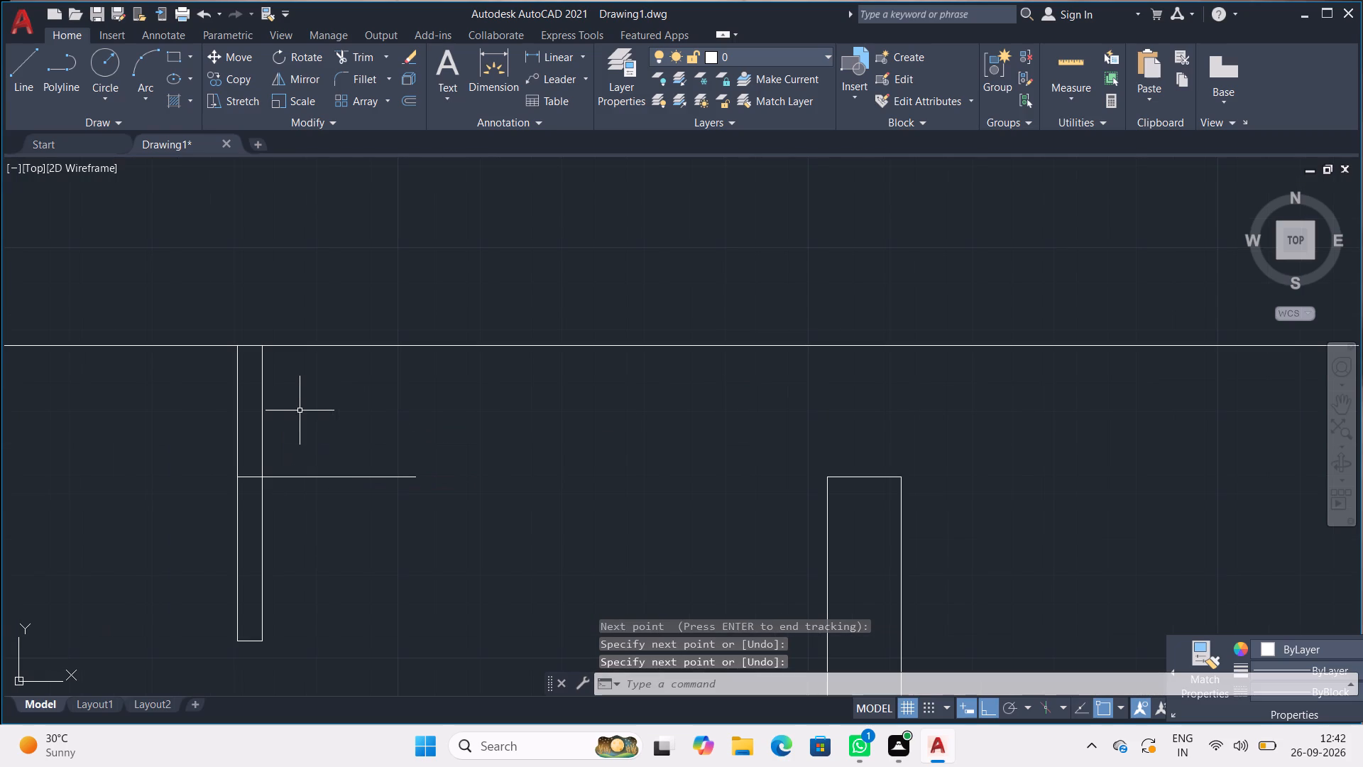
type("TR")
key("Return")
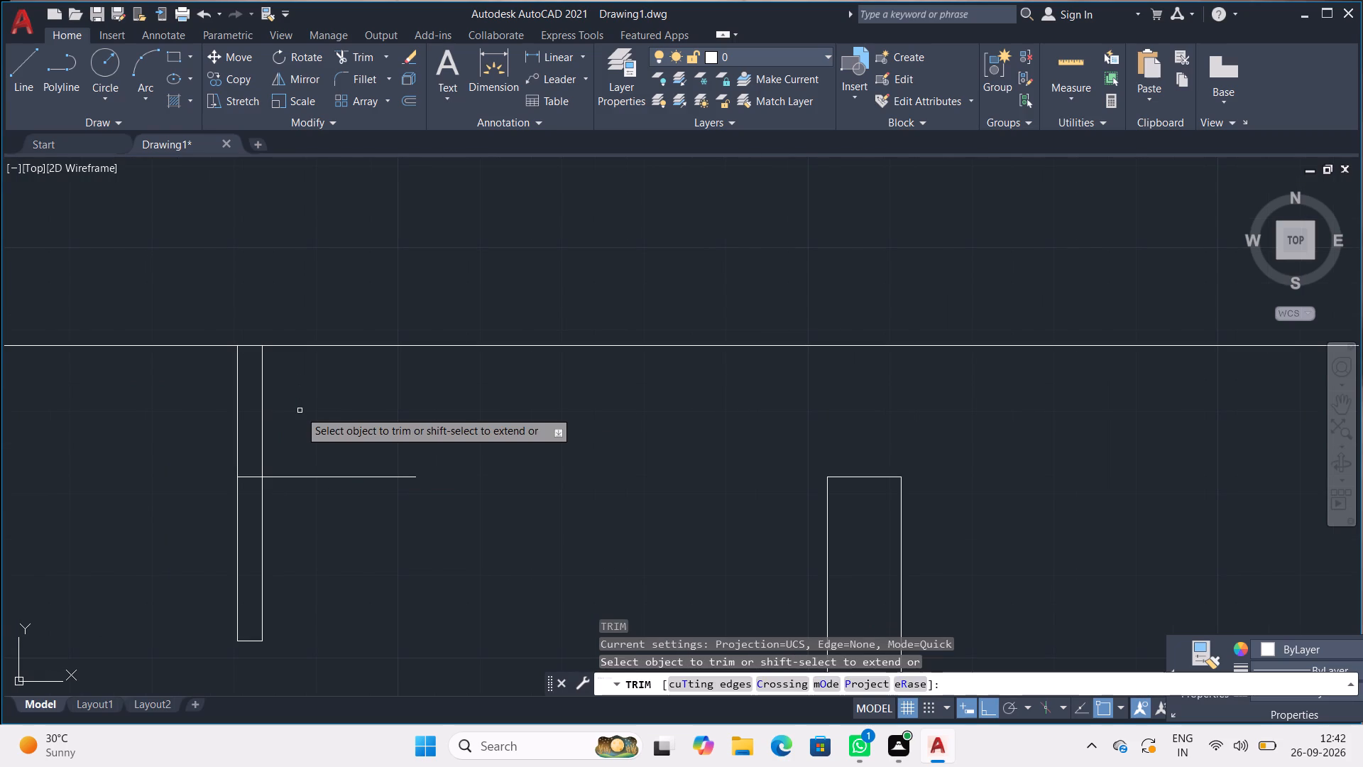
left_click_drag(310, 423, 311, 513)
left_click_drag(319, 464, 269, 437)
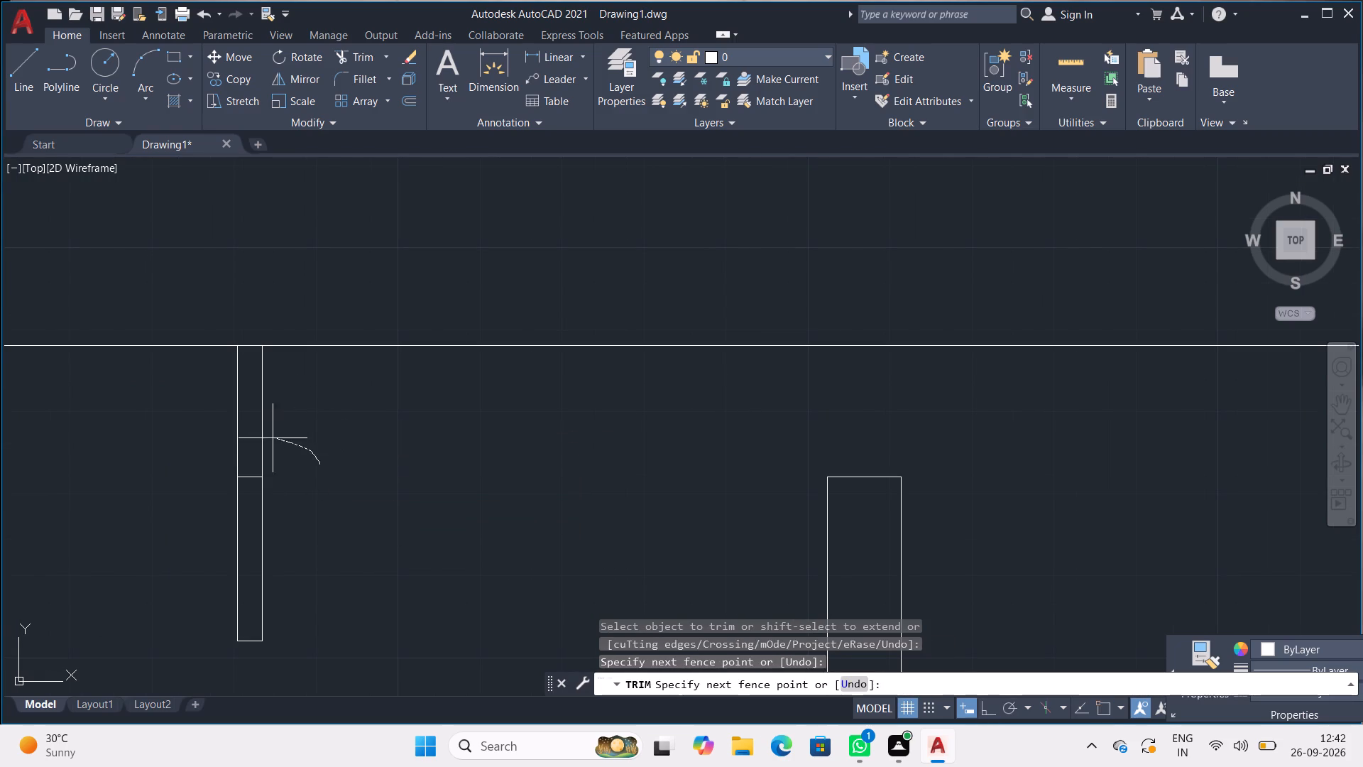
left_click_drag(269, 437, 220, 433)
scroll(251, 406, "down", 2)
key("Escape")
key("Escape")
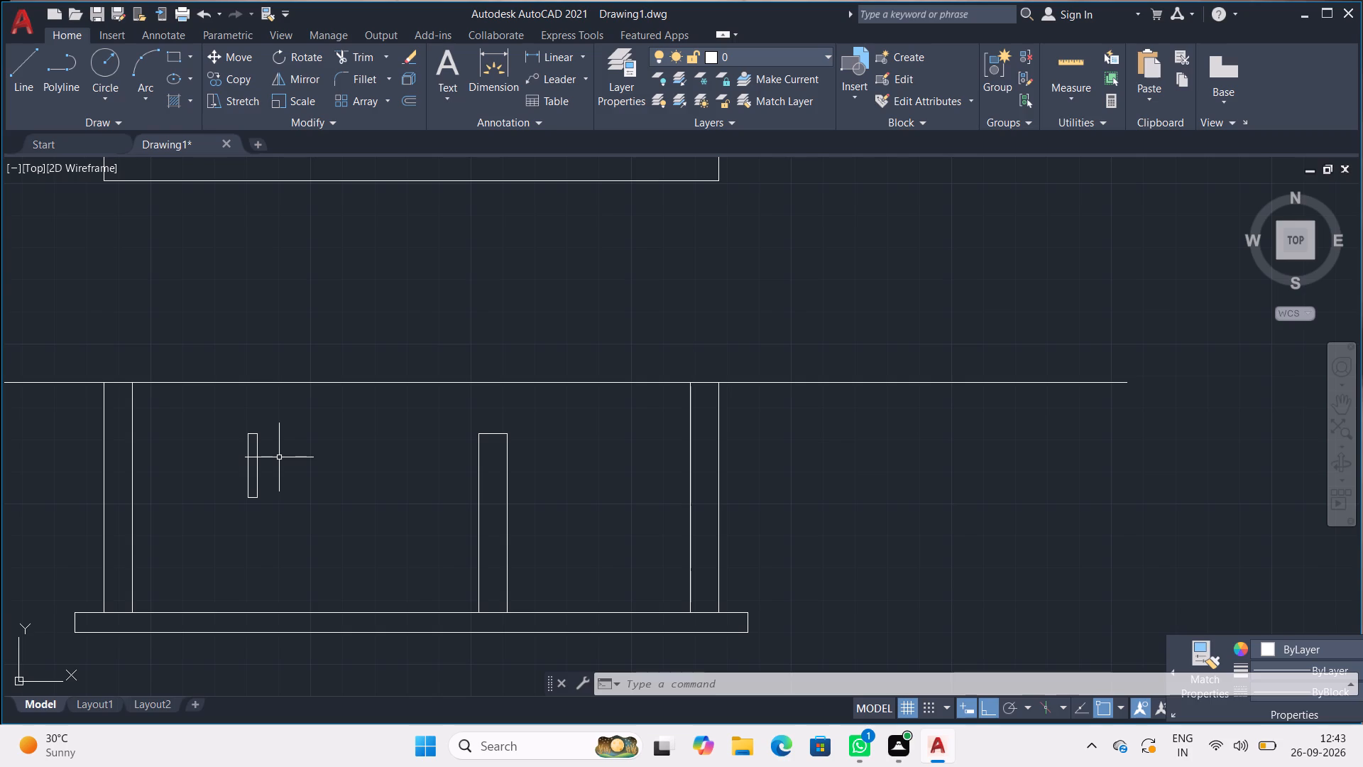
Draw the top slab outline from the left wall's outer top corner: 9" left, 6" down, across to the right wall's outer face, 9" further, about 1'3" up.
middle_click_drag(279, 457, 620, 444)
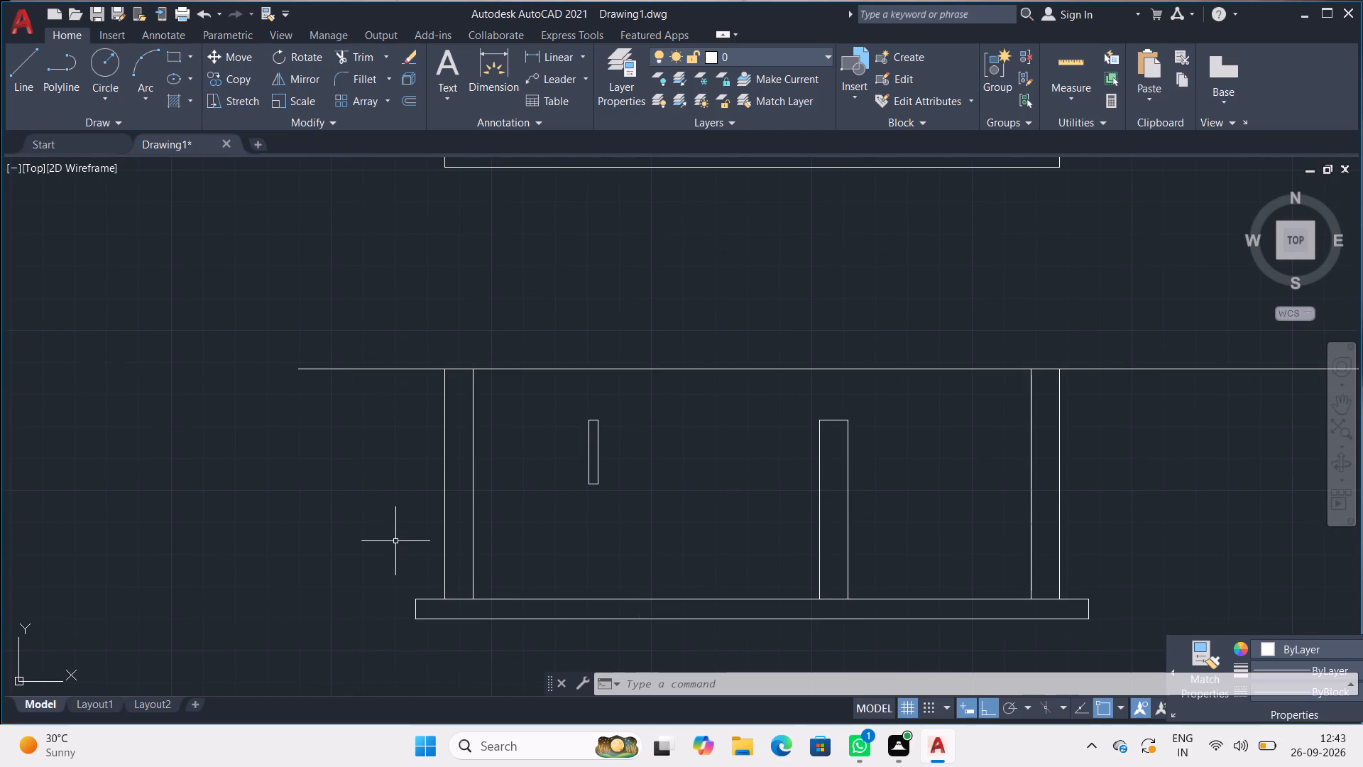
key("l")
key("Return")
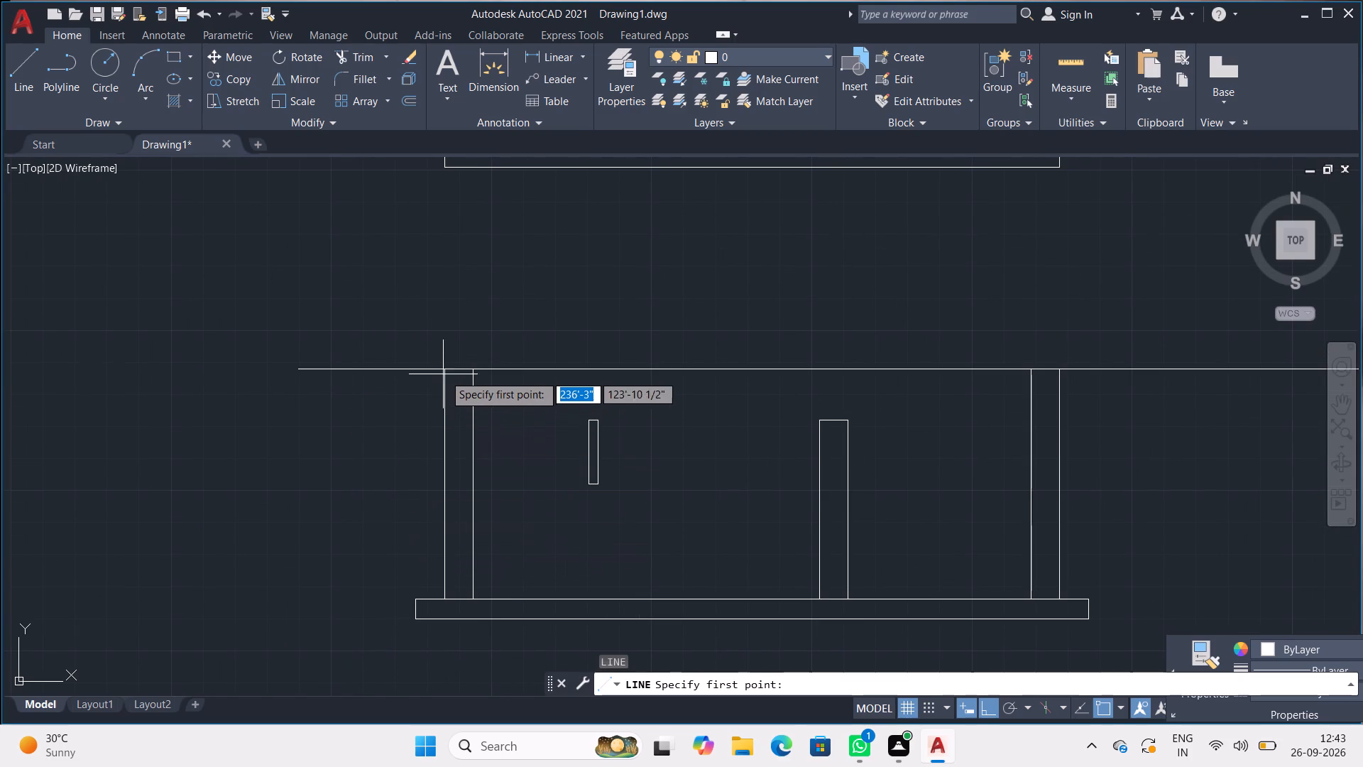
left_click(444, 373)
key("9")
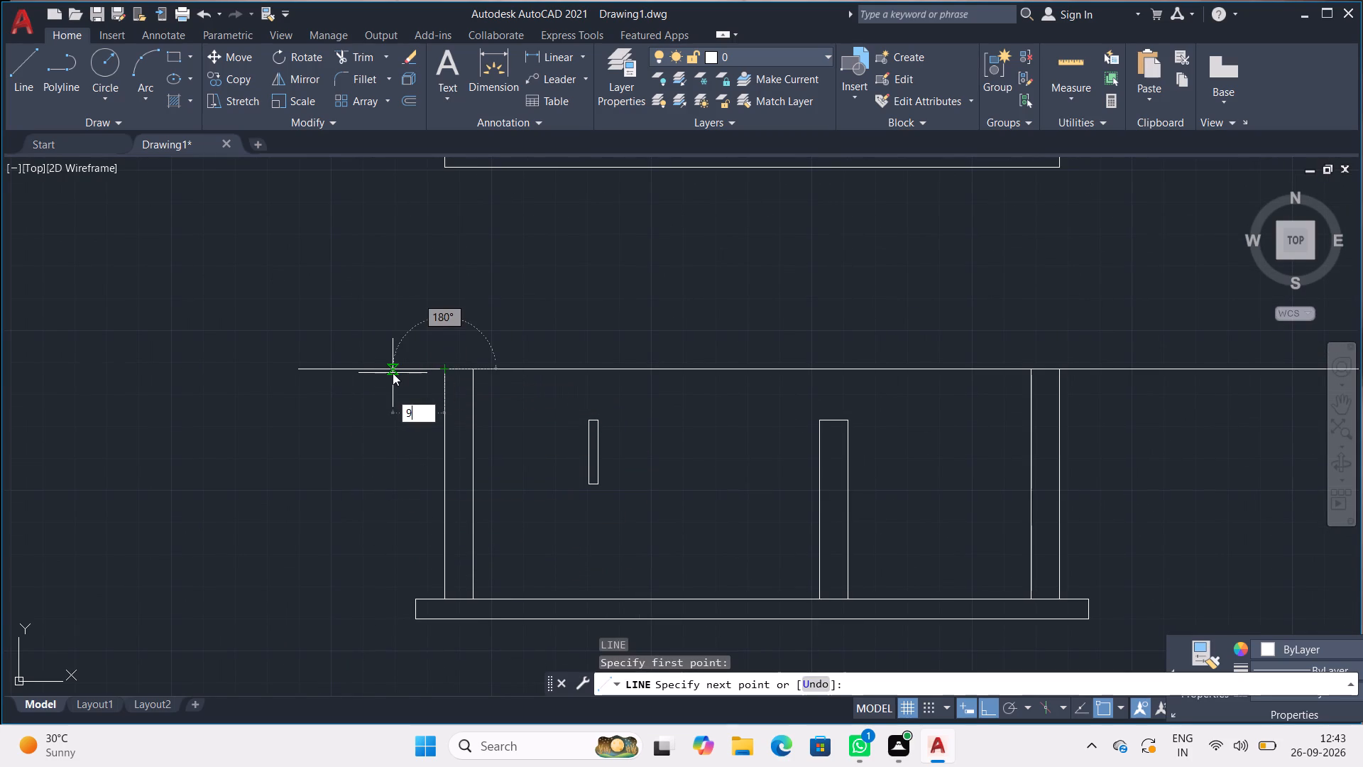
key("shift+quotedbl")
key("Return")
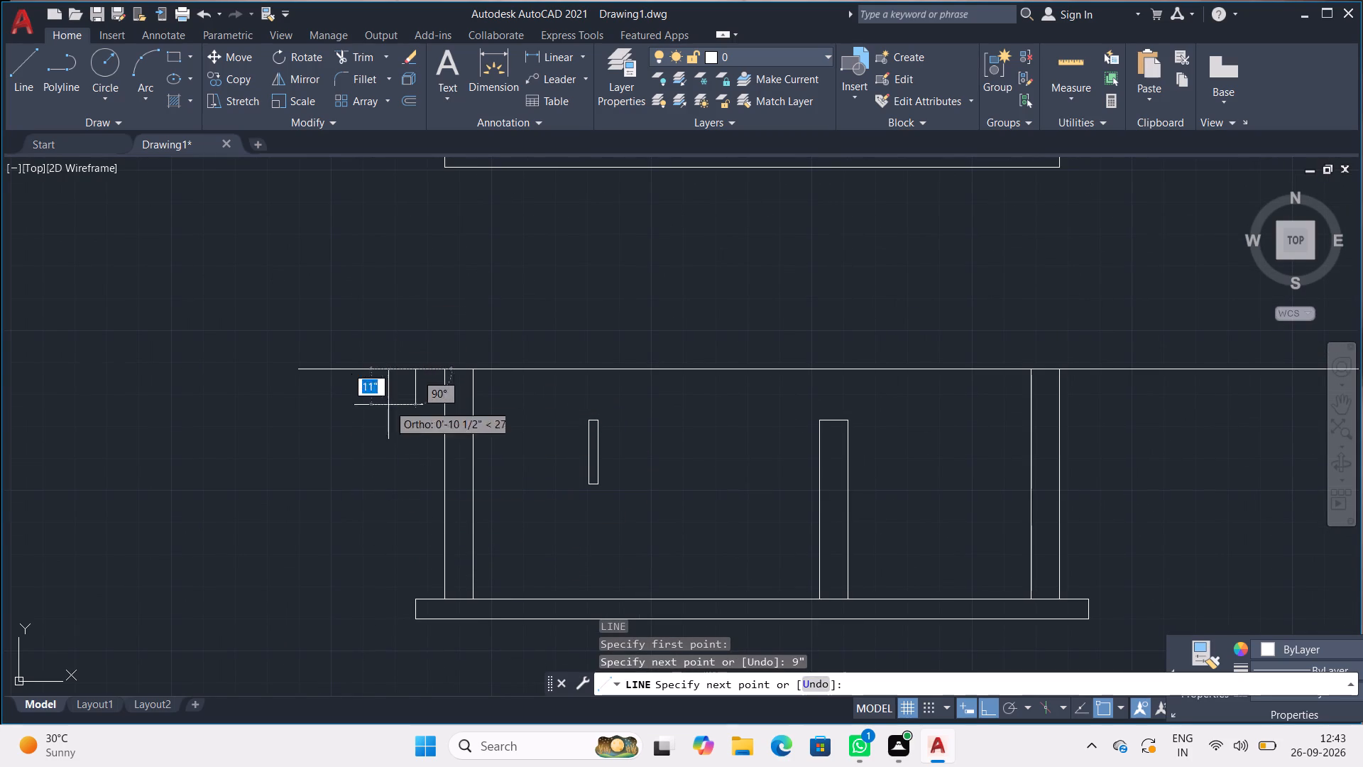
type("6\"")
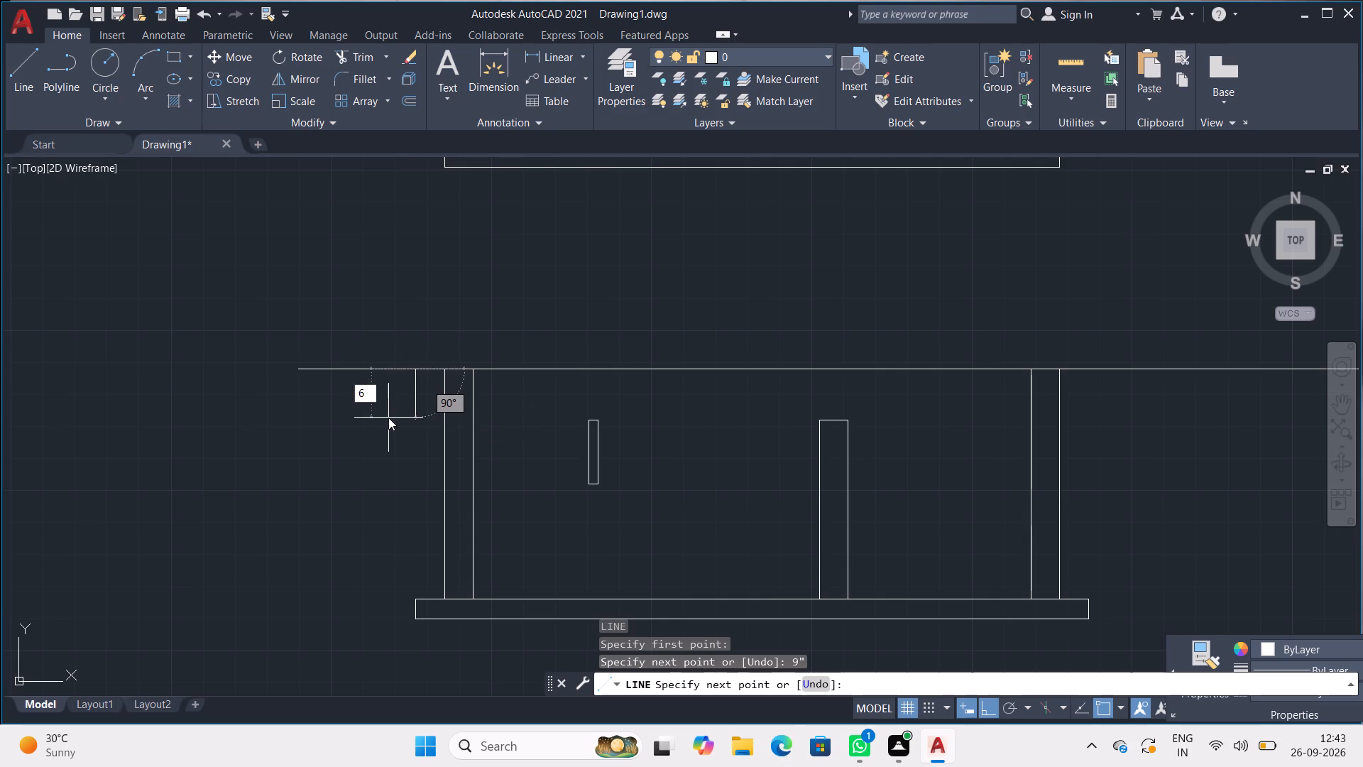
key("Return")
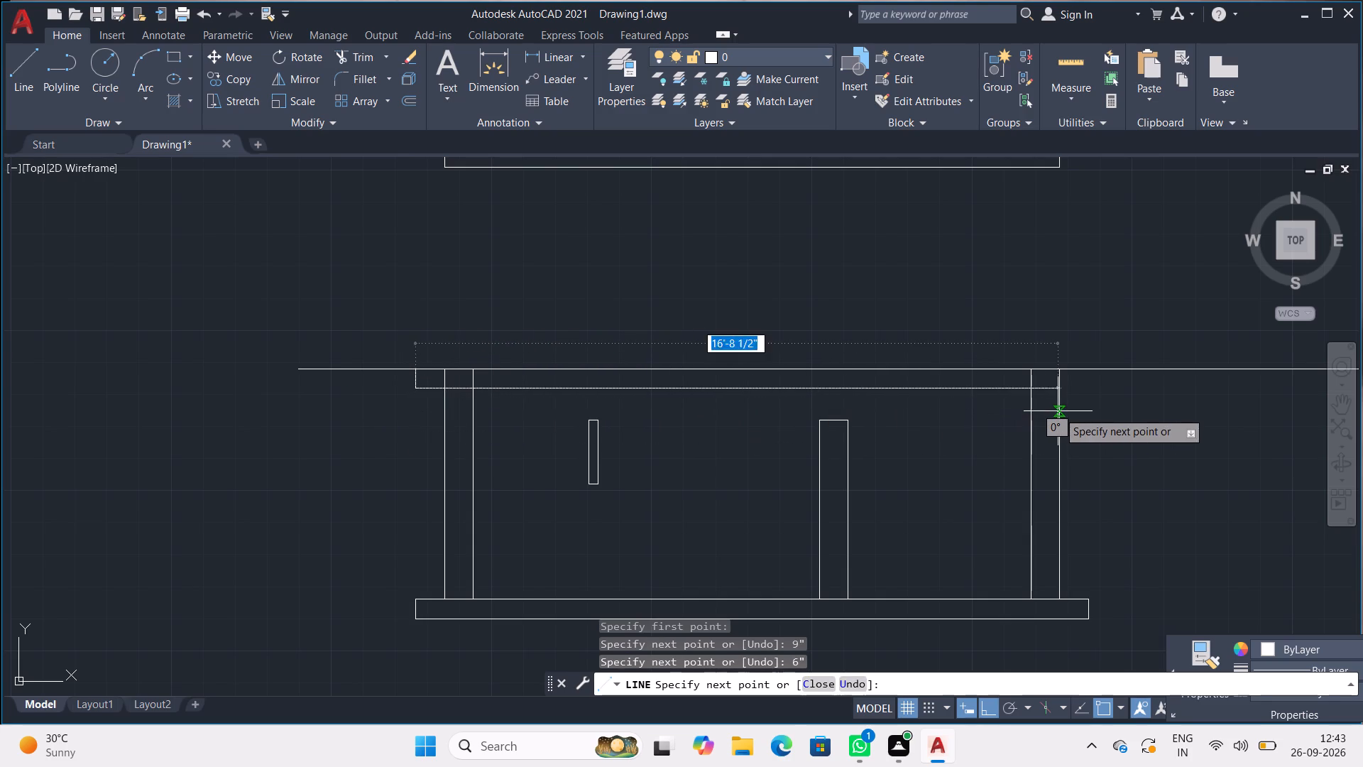
left_click(1058, 386)
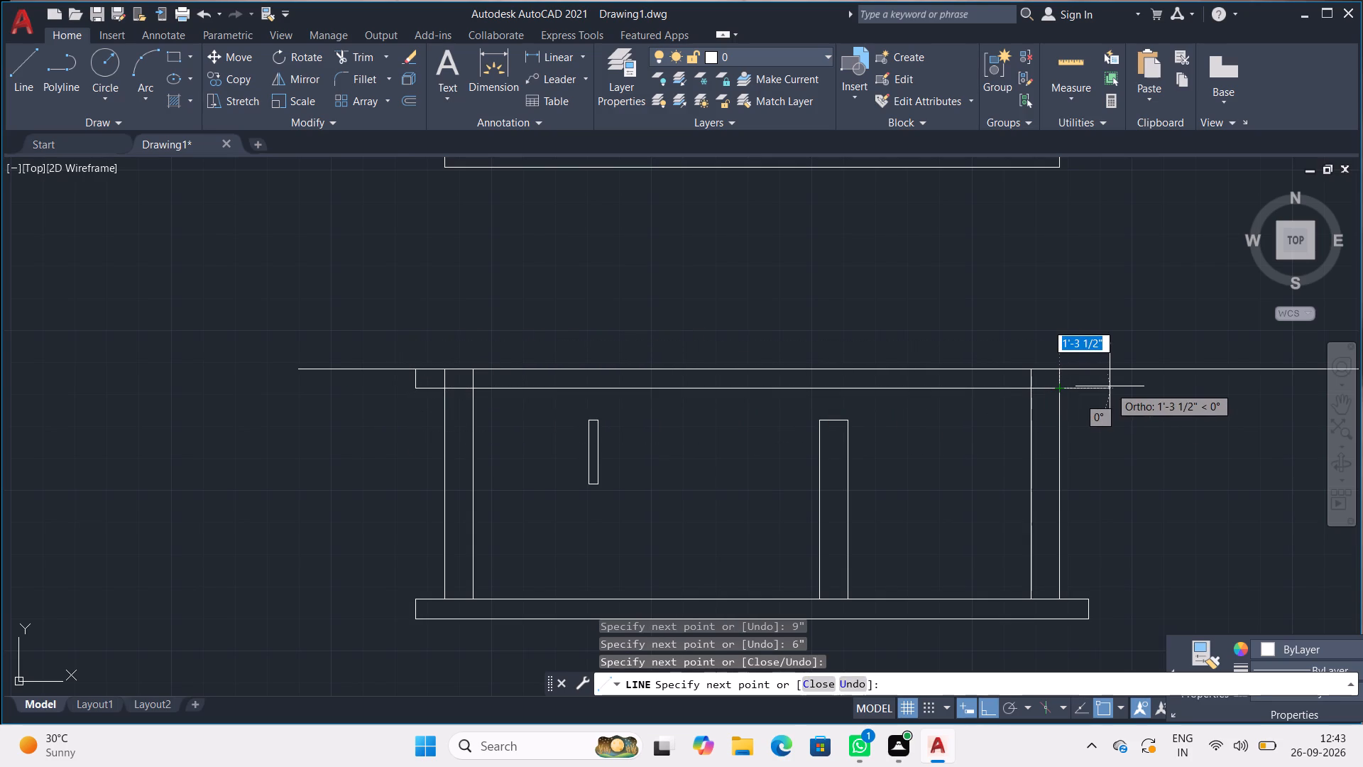
key("9")
key("shift+quotedbl")
key("Return")
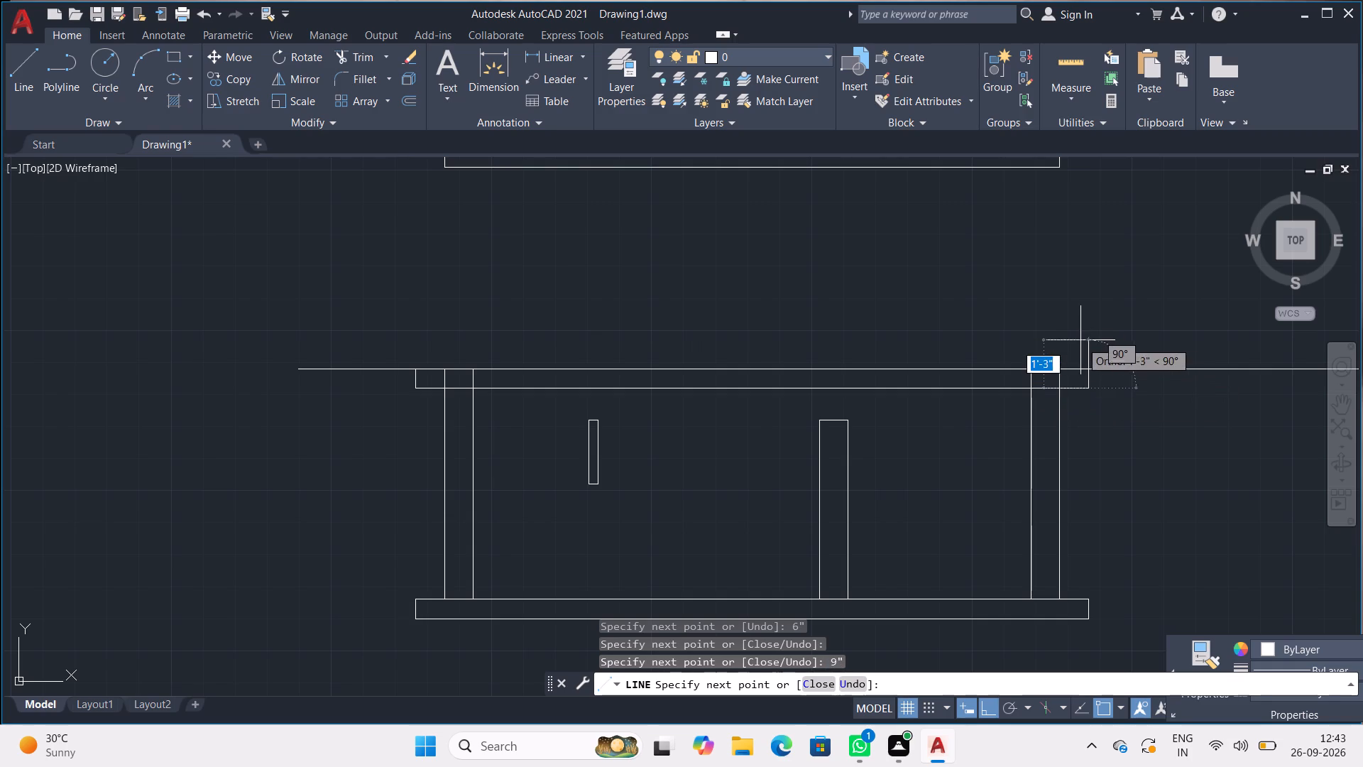
left_click(1080, 340)
key("space")
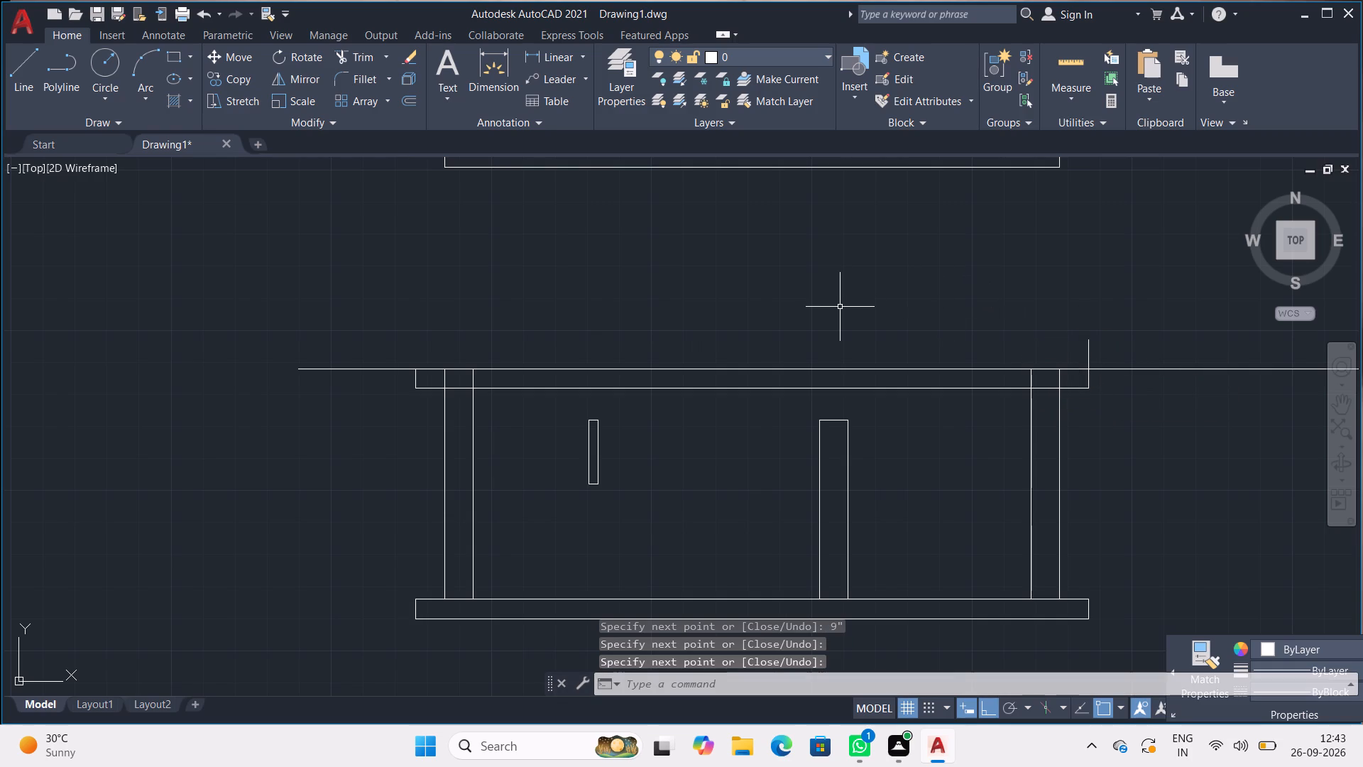
Trim the wall faces inside the top slab, the top line's overhangs at both ends, and the right edge's projection above the slab.
key("r")
key("Escape")
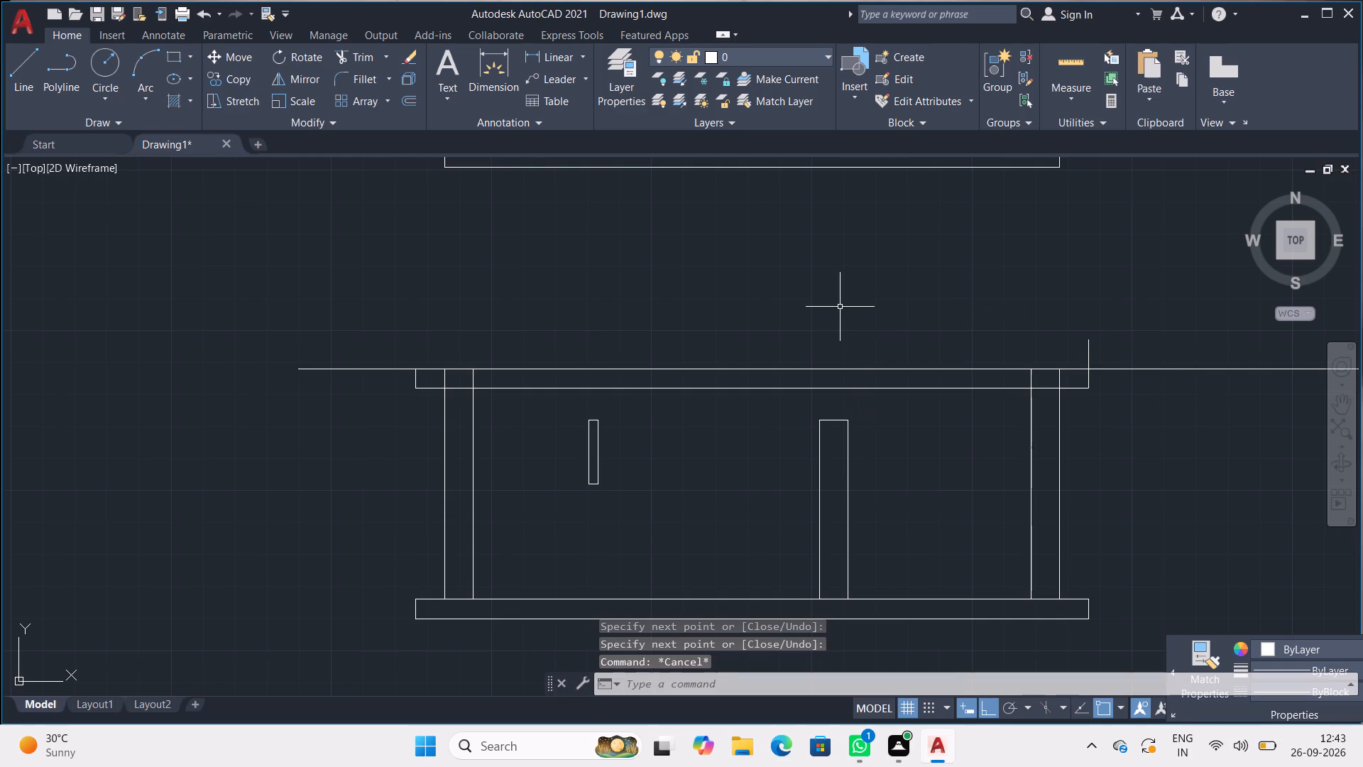
type("TR")
key("Return")
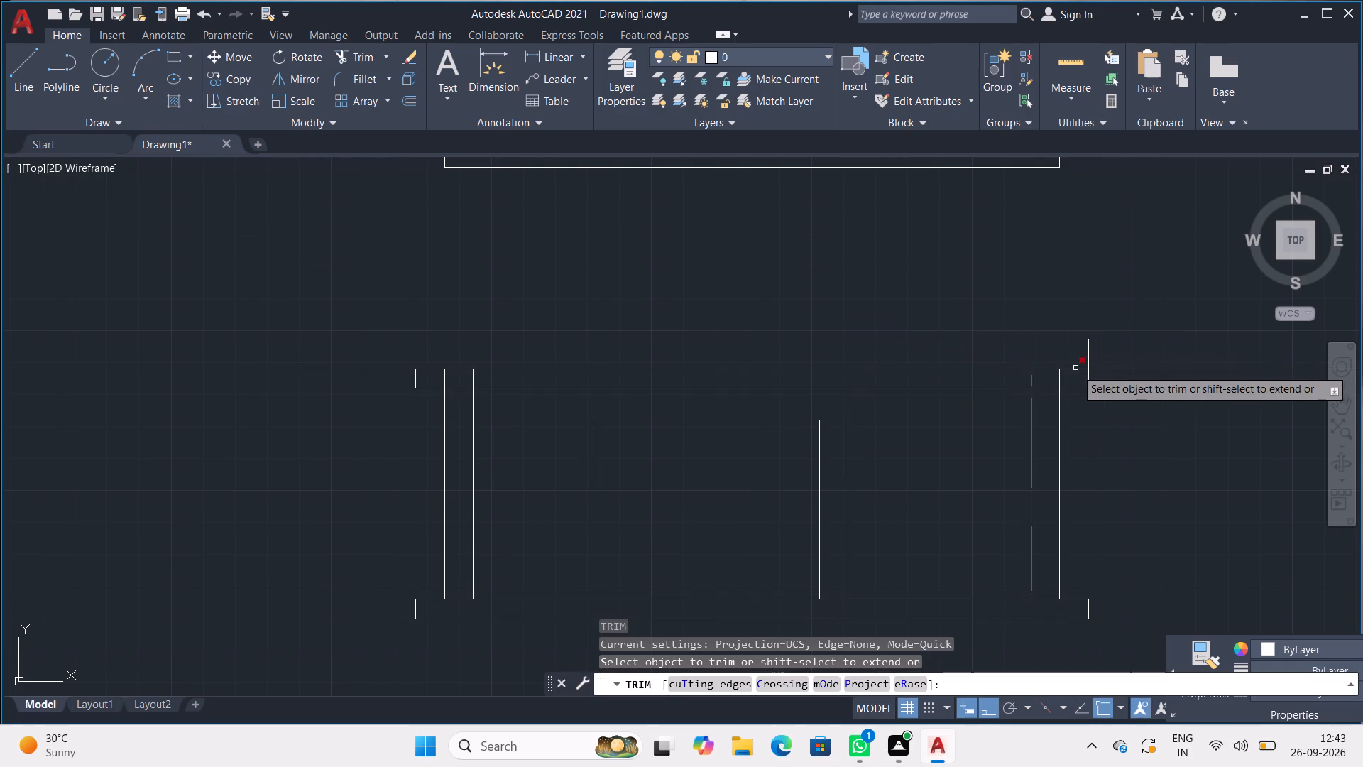
left_click_drag(1066, 379, 1021, 379)
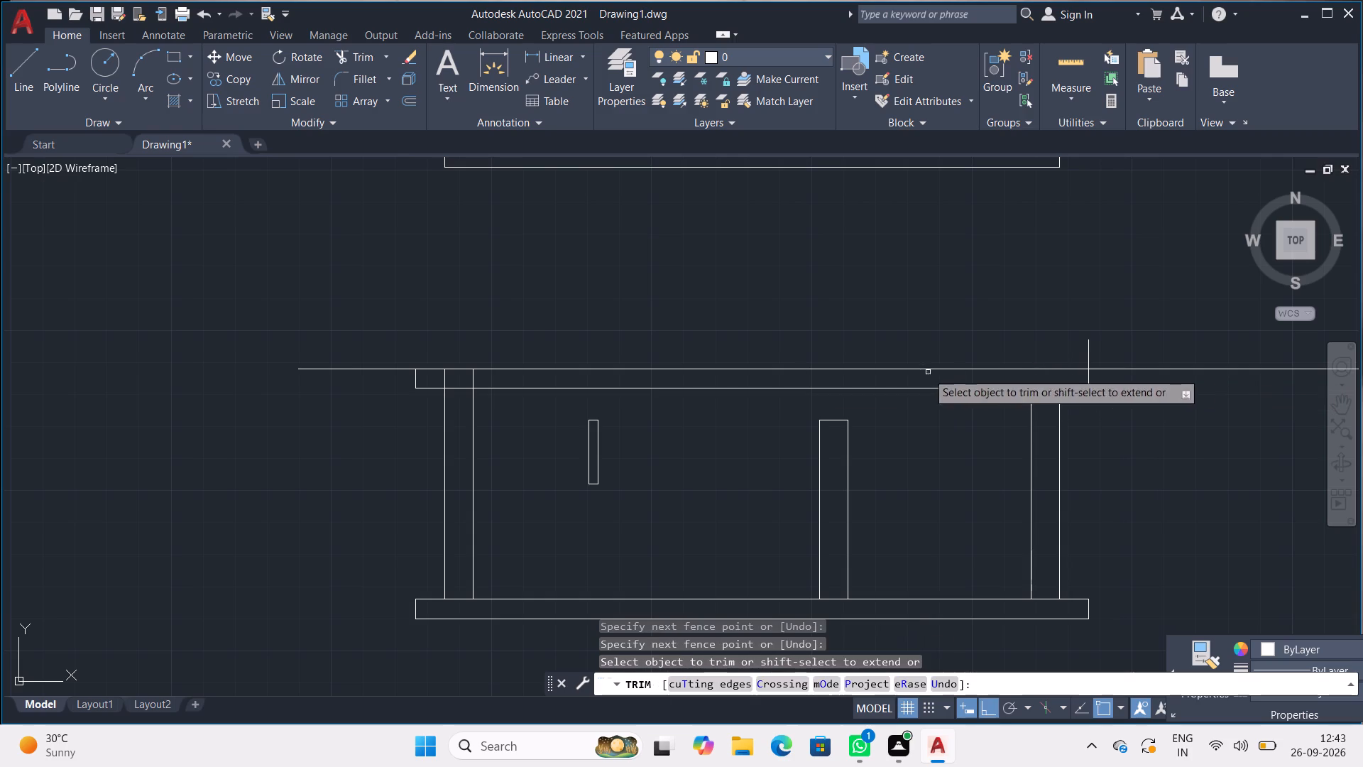
left_click_drag(441, 381, 479, 382)
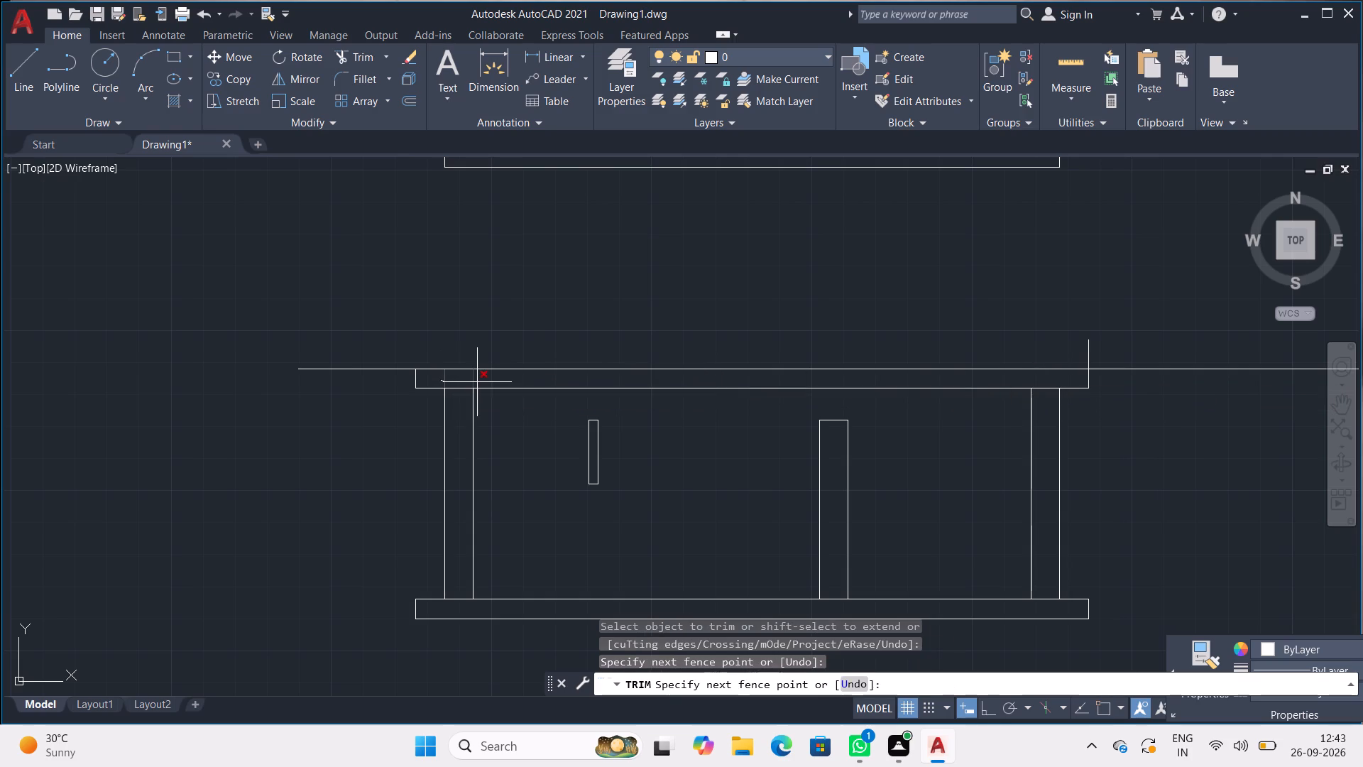
left_click_drag(479, 382, 481, 382)
left_click_drag(377, 331, 344, 415)
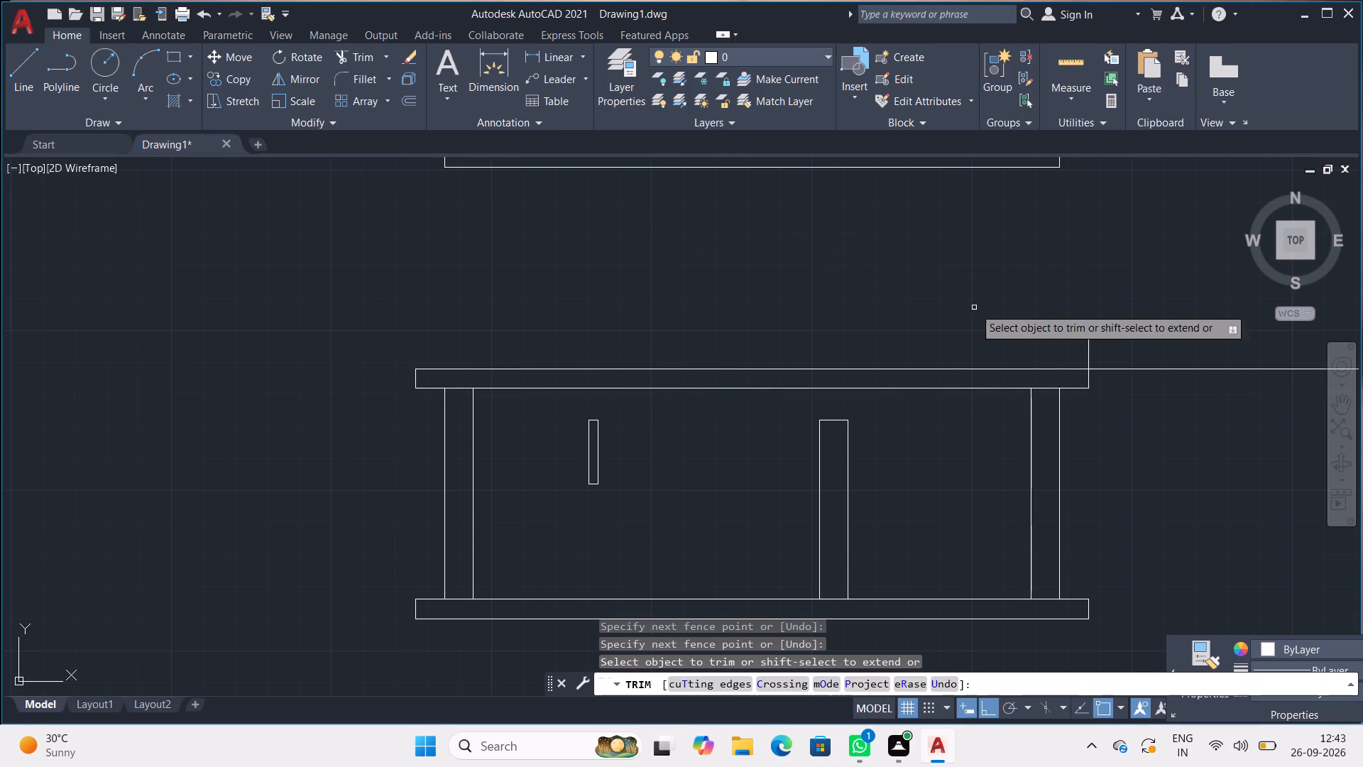
left_click_drag(1044, 339, 1118, 413)
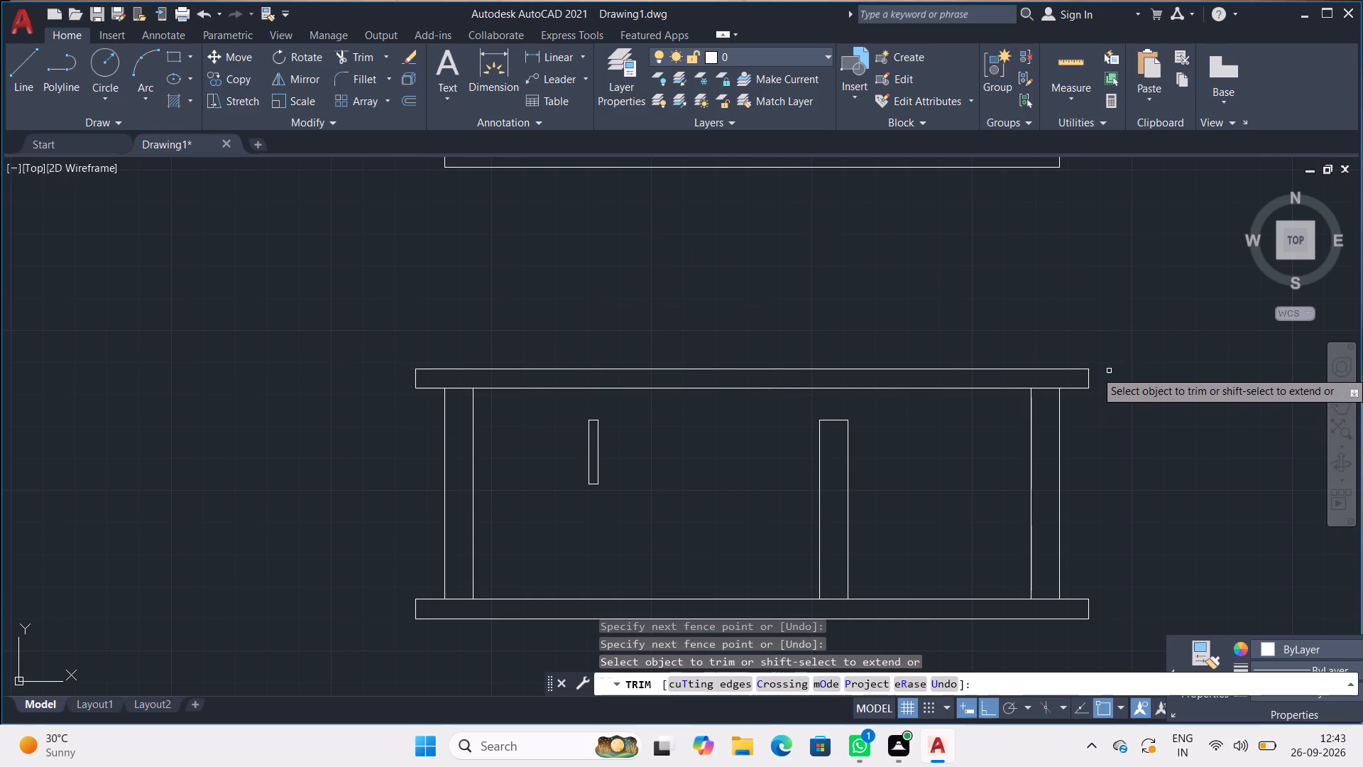
key("Escape")
key("Escape")
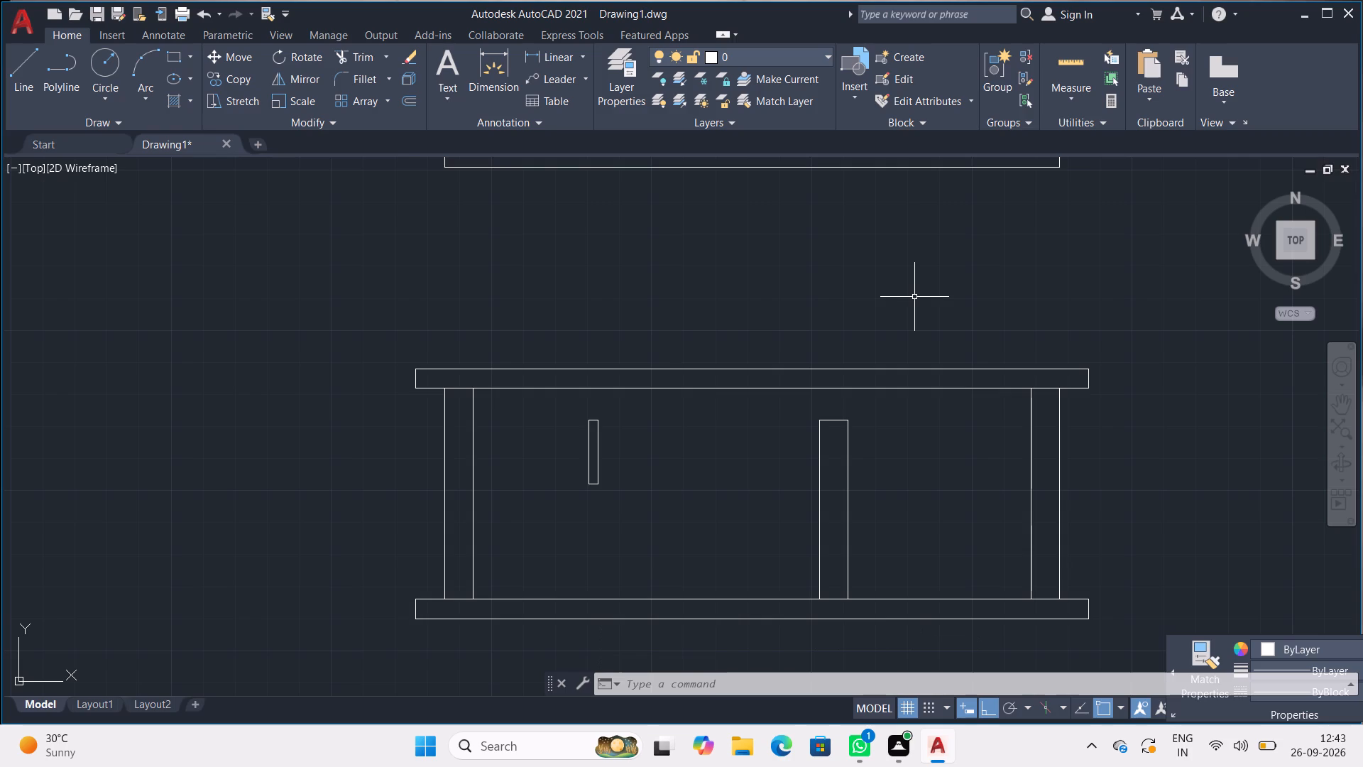
Draw a line 1" up from the top slab's upper-left corner and continue it horizontally rightward to just beyond the slab's right end.
middle_click_drag(914, 297, 916, 417)
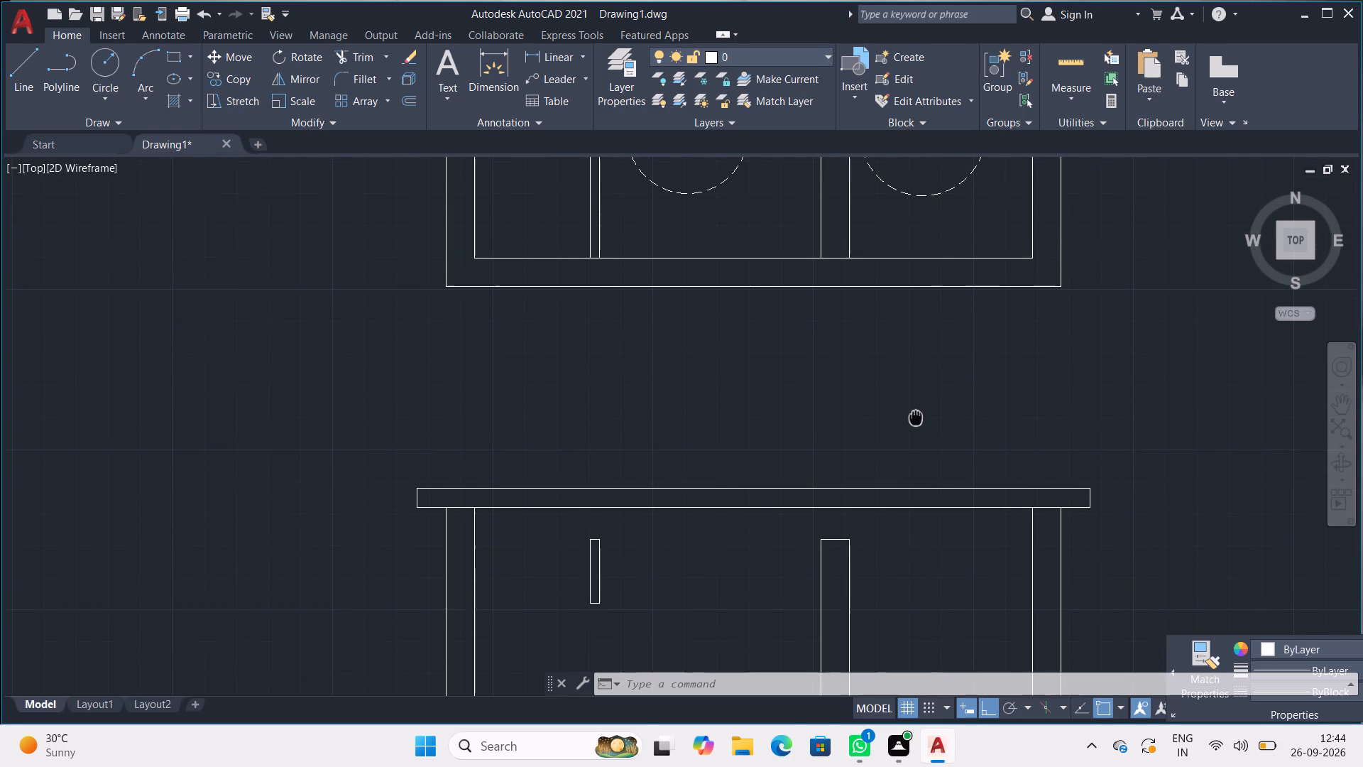
middle_click_drag(916, 417, 916, 418)
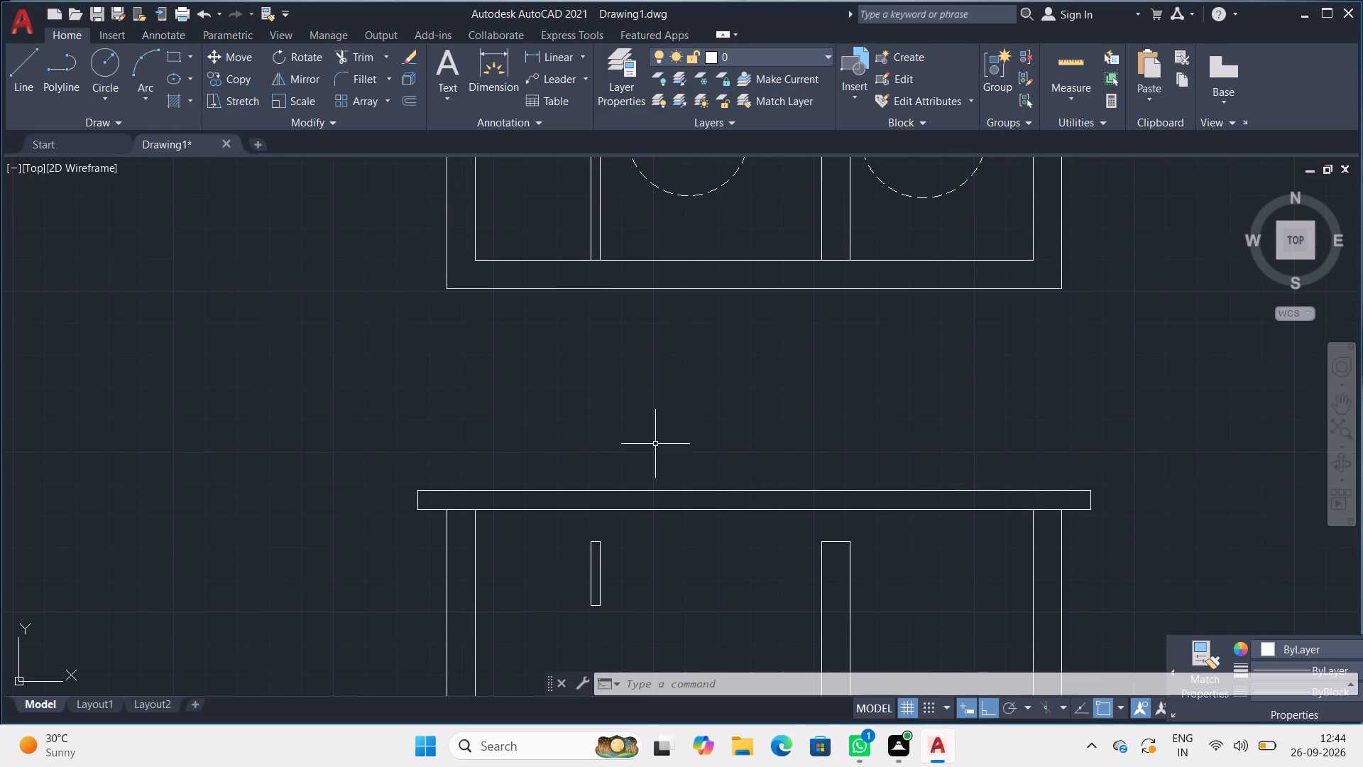
key("l")
key("Return")
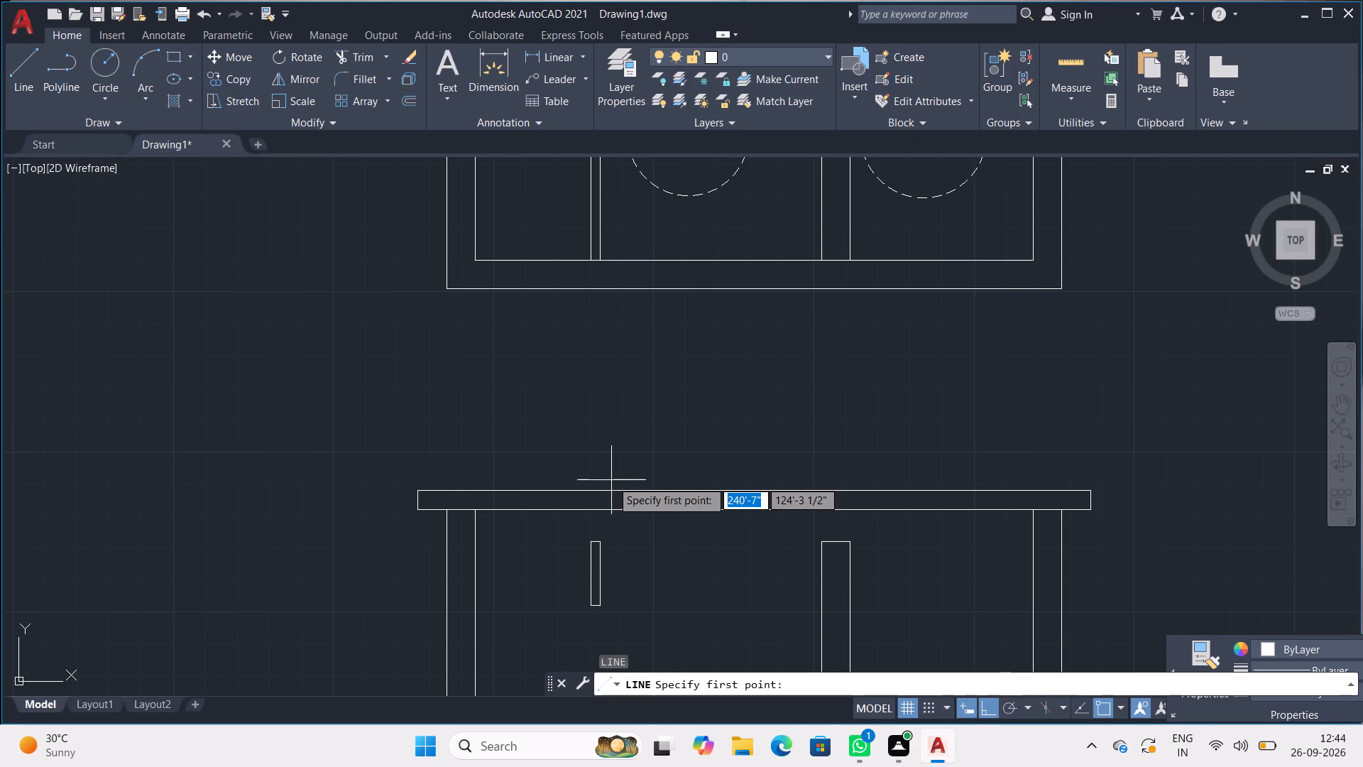
scroll(415, 496, "up", 2)
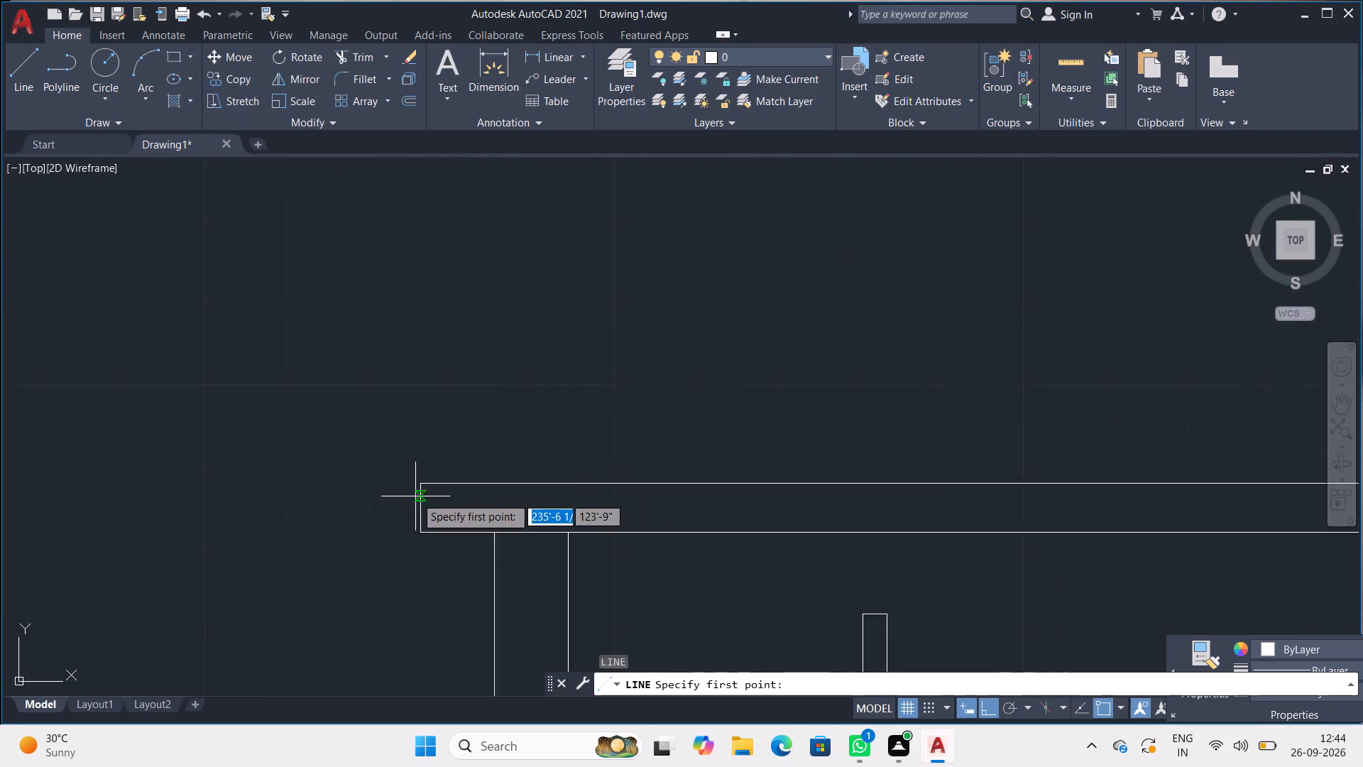
scroll(415, 496, "up", 1)
left_click(420, 475)
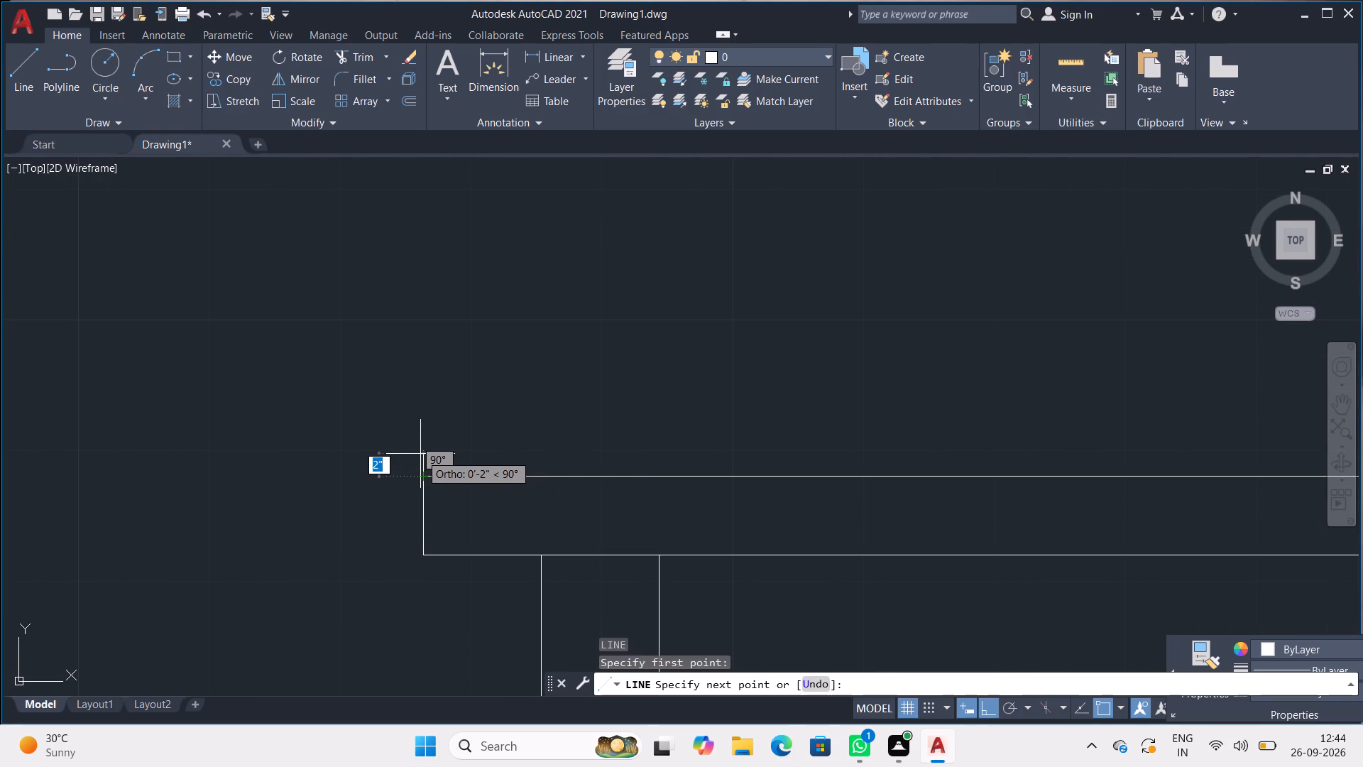
type("1\"")
key("Return")
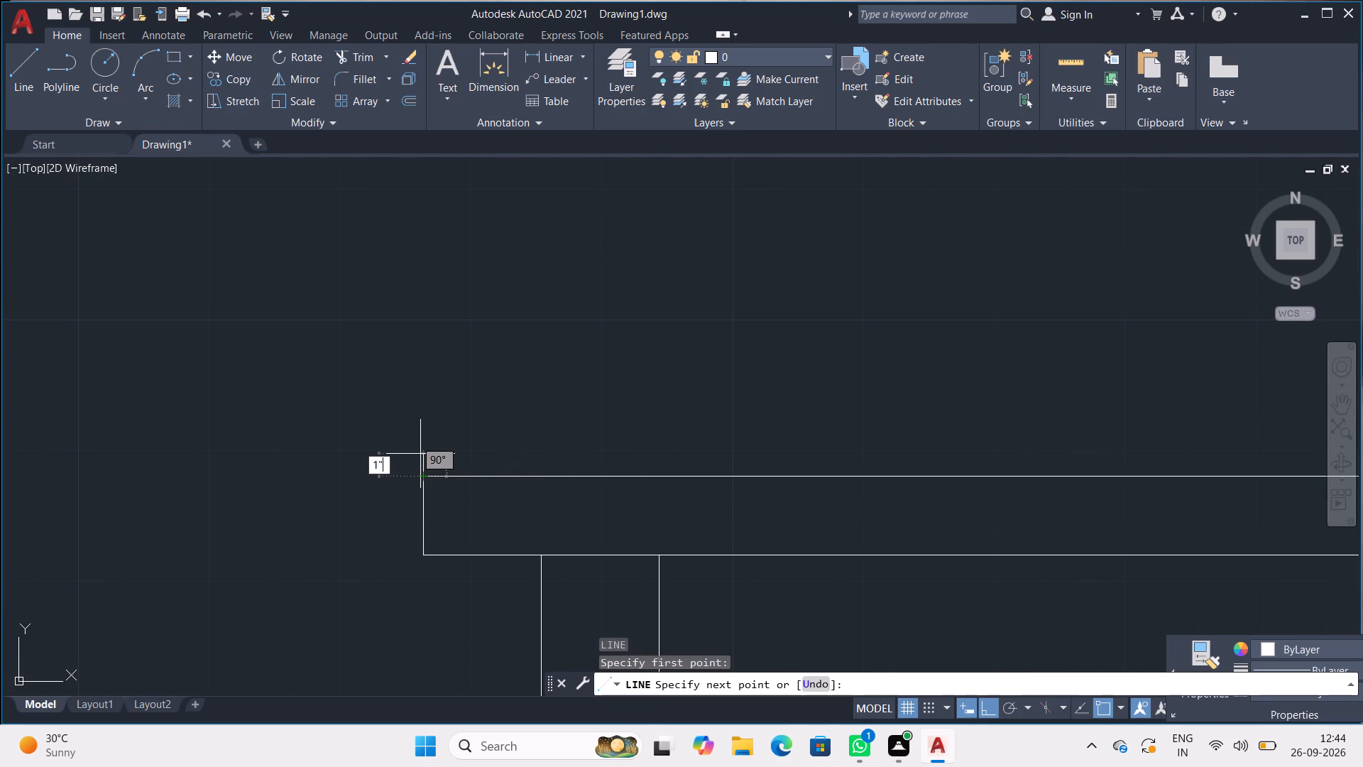
scroll(609, 453, "down", 1)
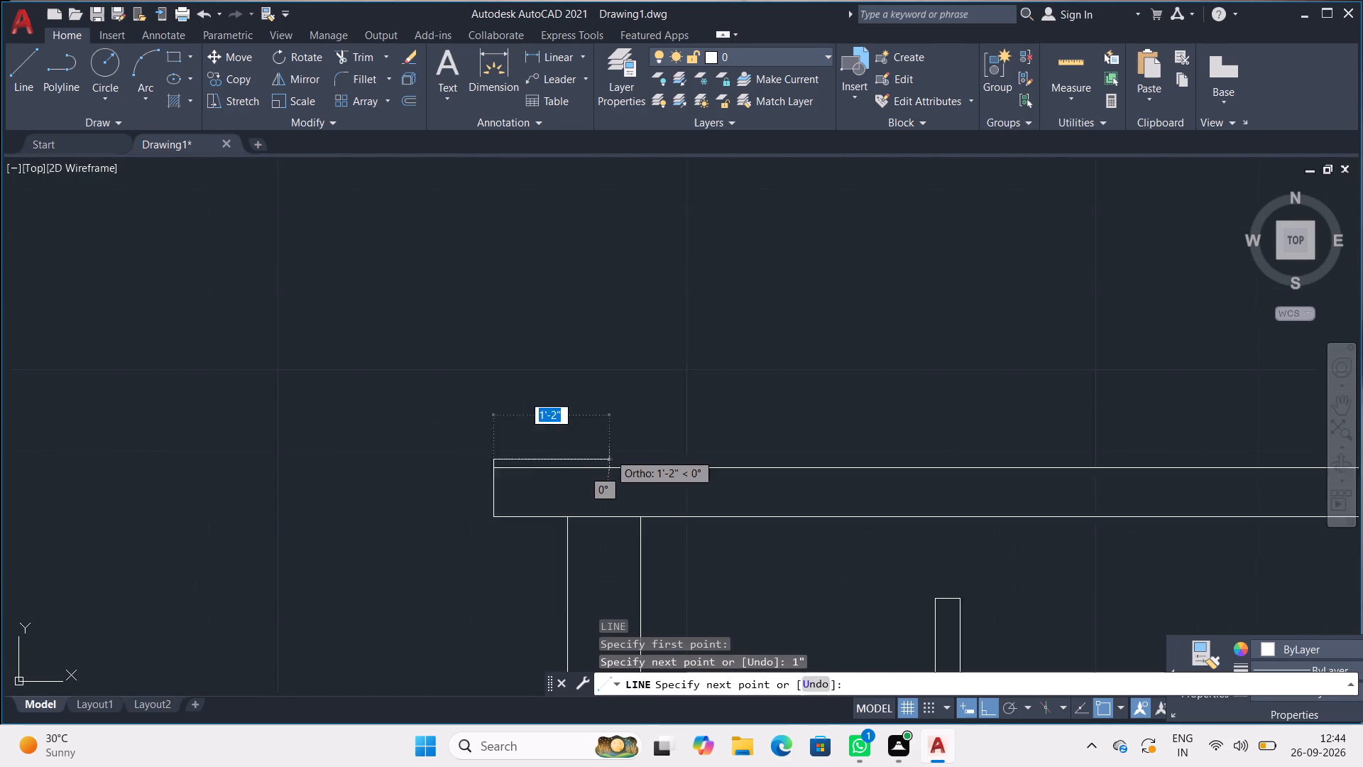
scroll(609, 453, "down", 2)
middle_click_drag(609, 453, 388, 466)
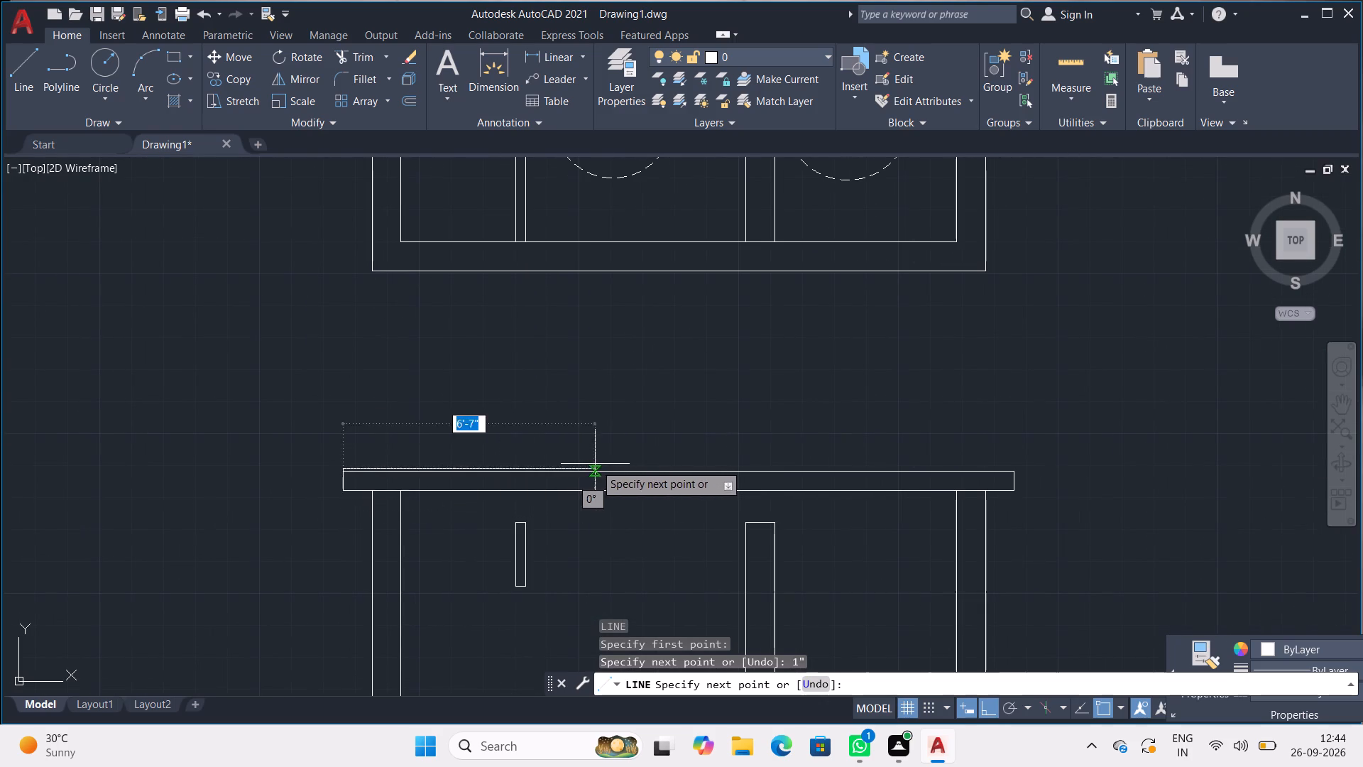
scroll(596, 464, "up", 5)
scroll(853, 466, "down", 2)
middle_click_drag(887, 477, 481, 484)
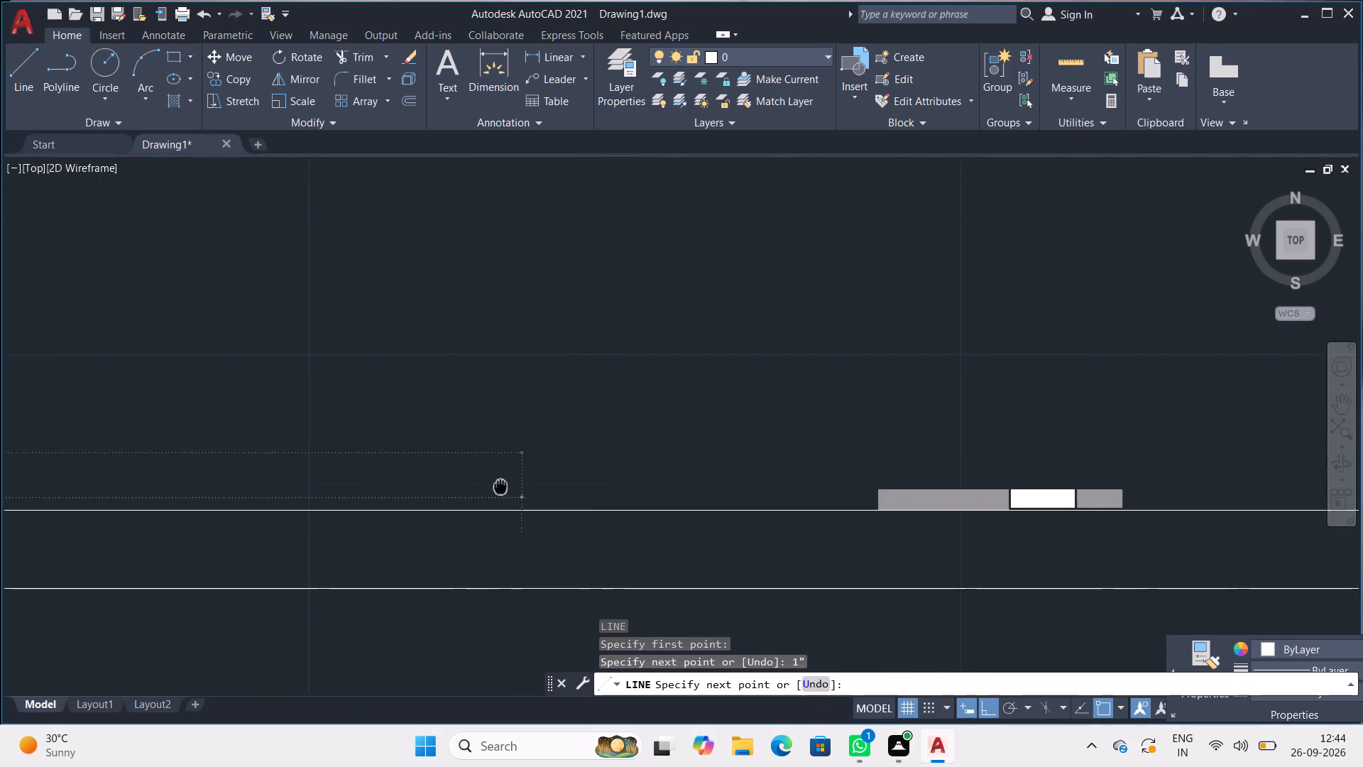
middle_click_drag(481, 484, 361, 479)
middle_click_drag(970, 461, 226, 469)
middle_click_drag(792, 447, 774, 449)
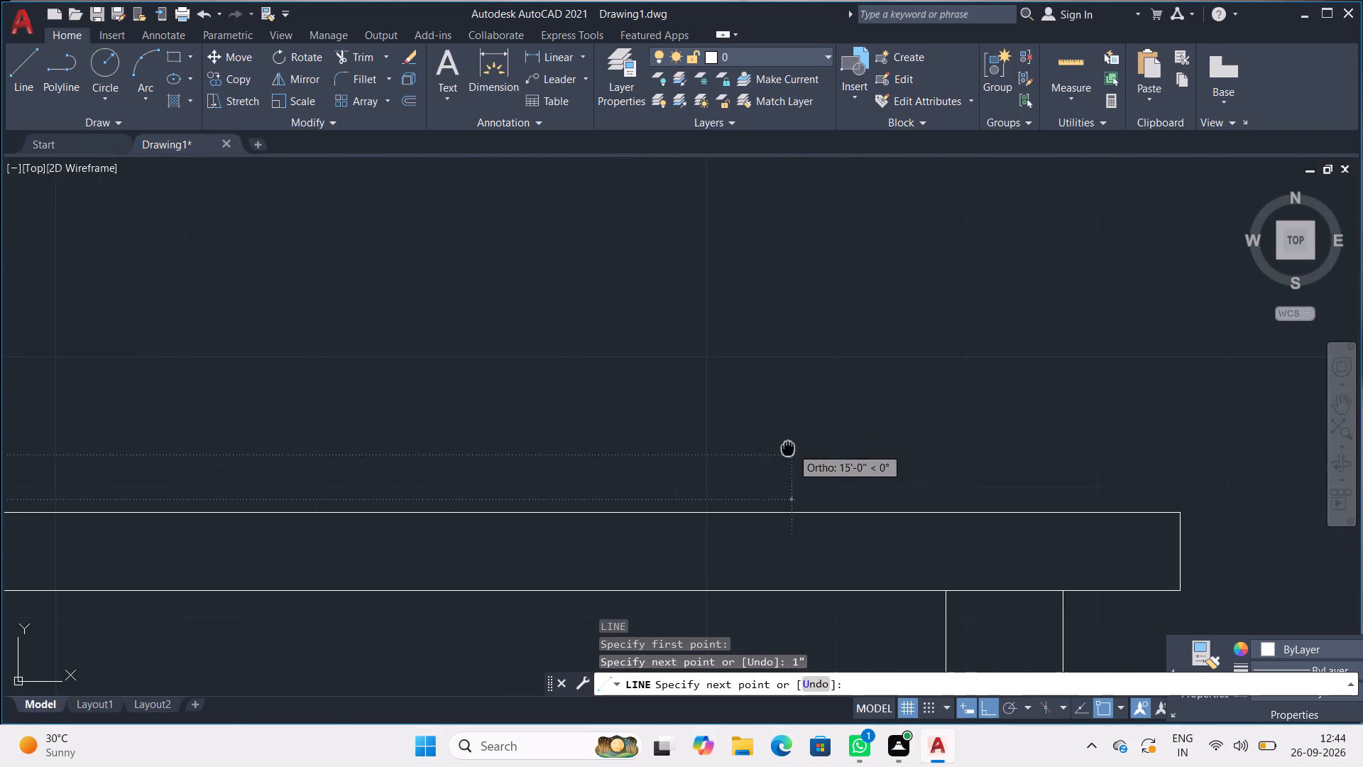
middle_click_drag(774, 449, 328, 457)
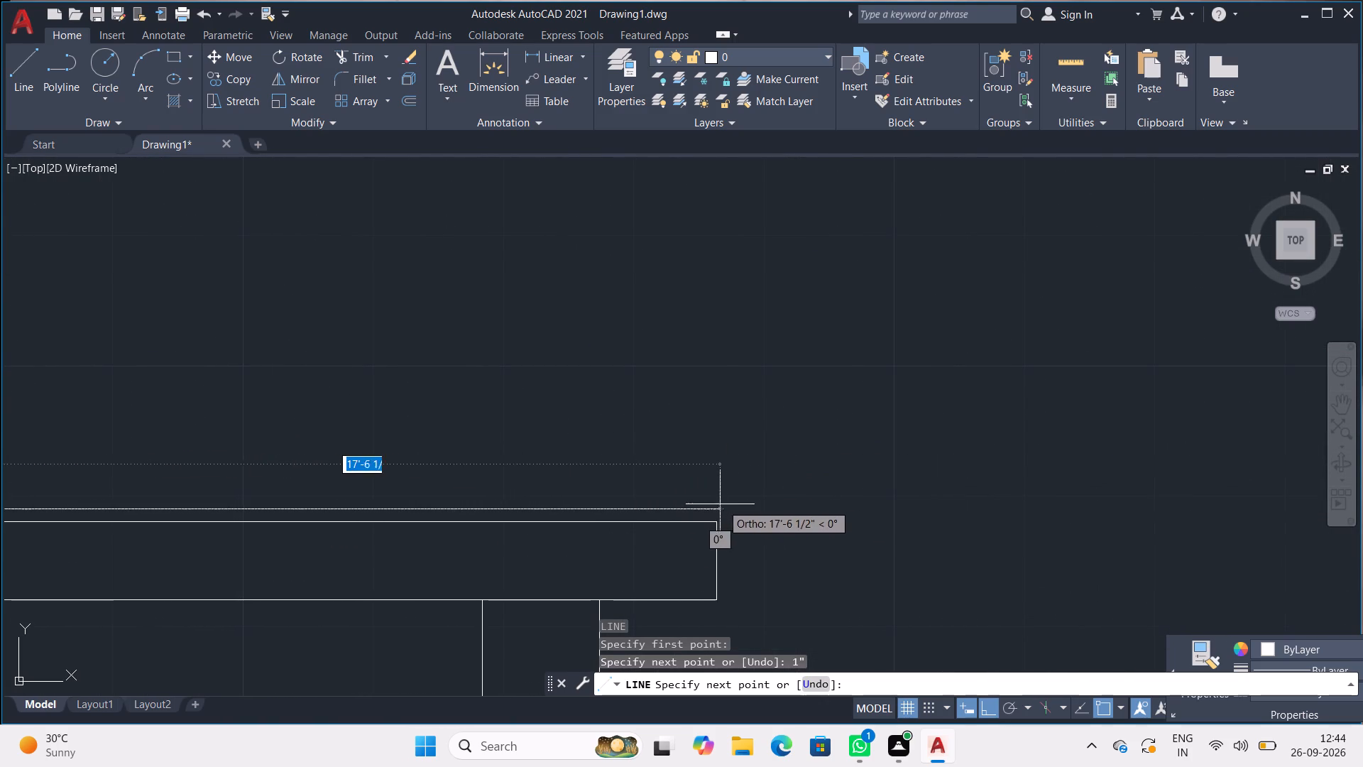
left_click(774, 504)
key("space")
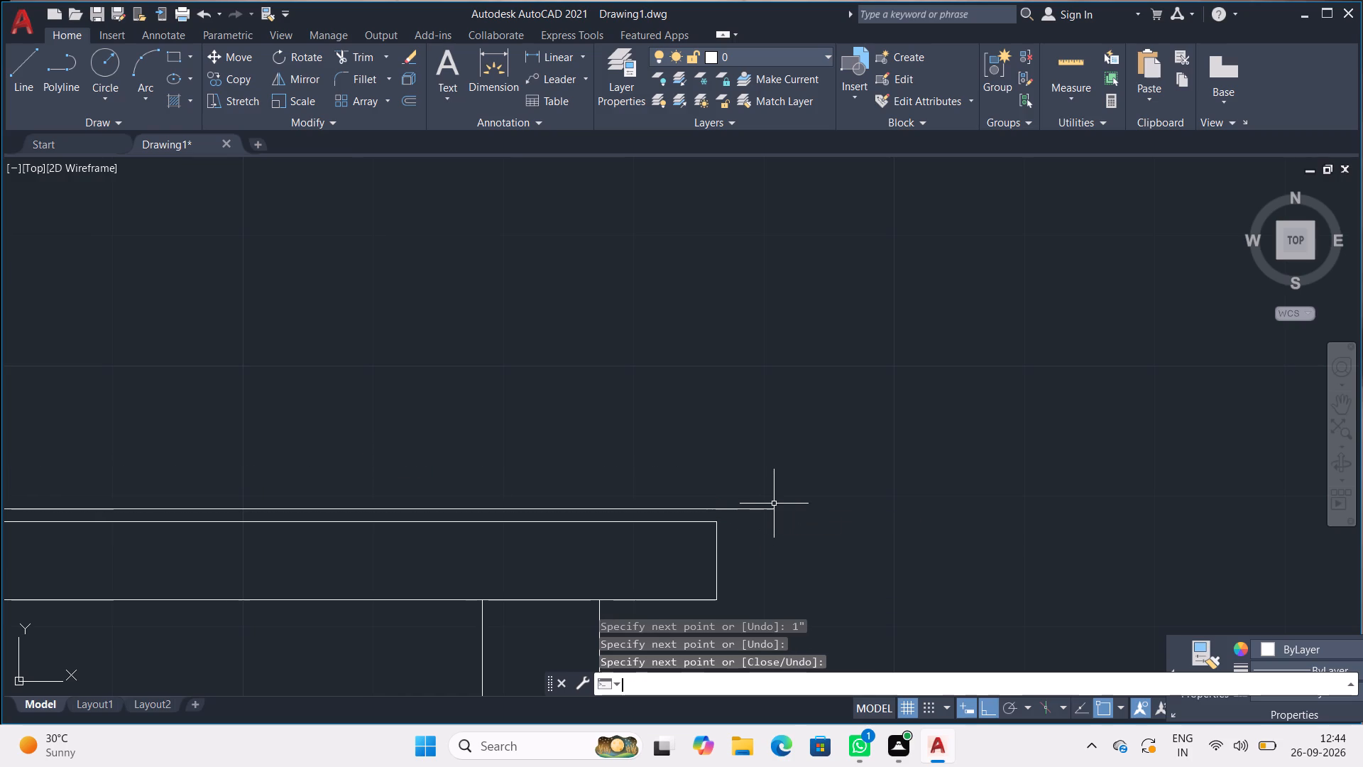
Draw a line 2" up from the top slab's upper-right corner and continue it horizontally leftward to just beyond the slab's left end.
key("l")
key("Return")
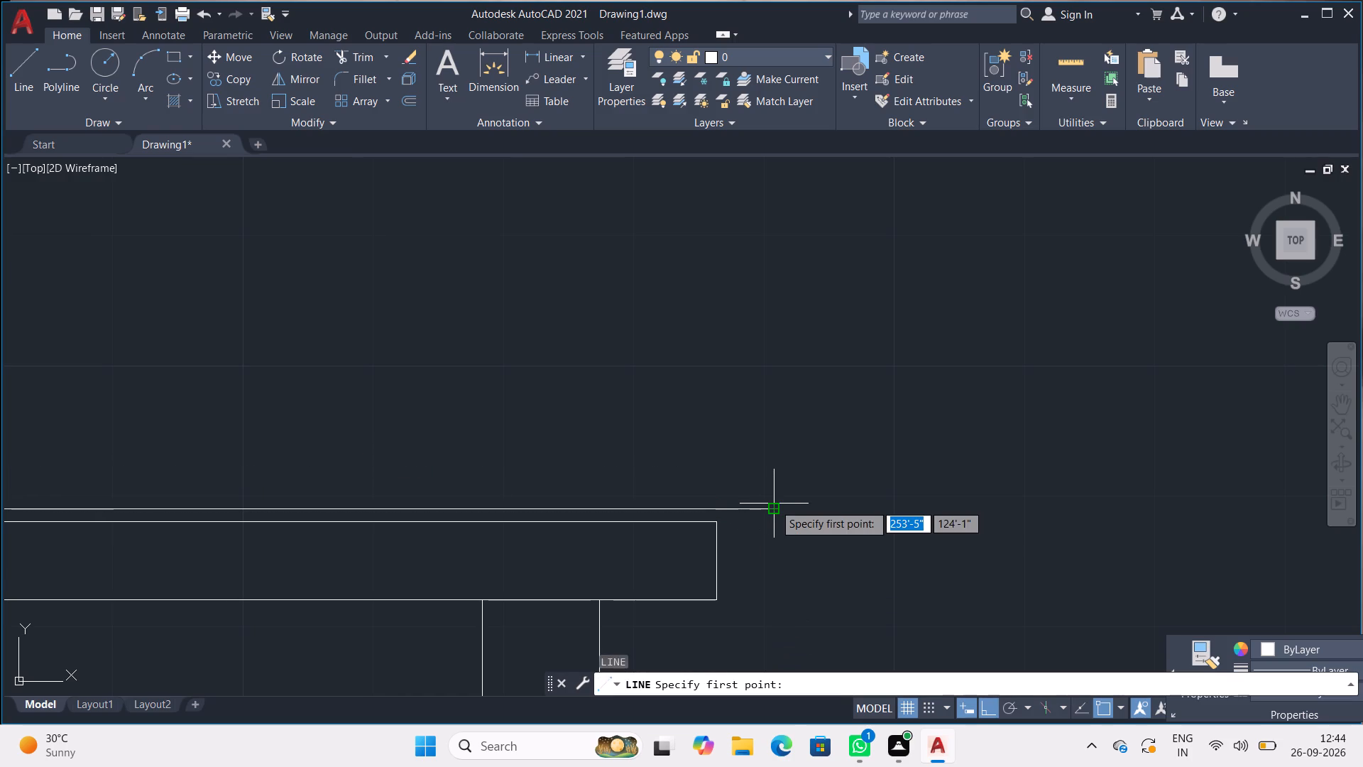
left_click(720, 523)
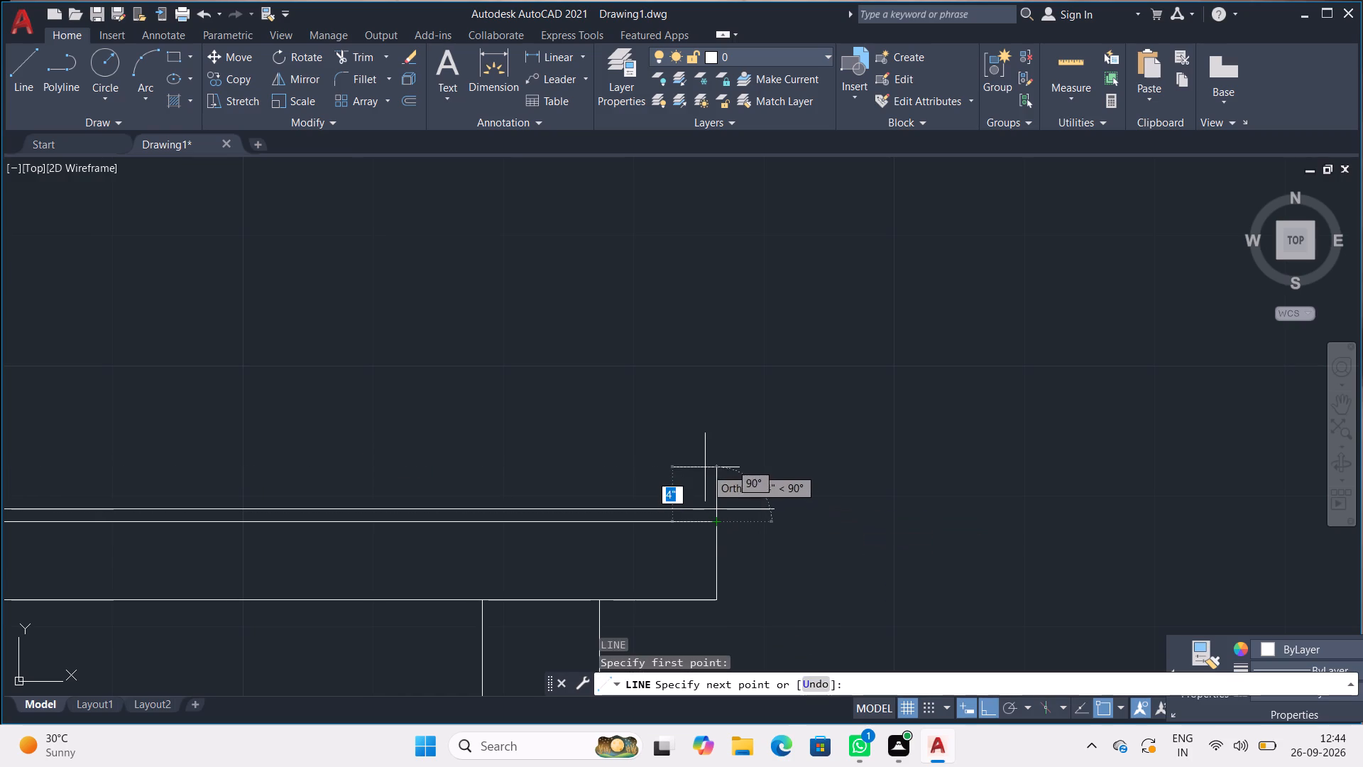
type("2\"")
key("Return")
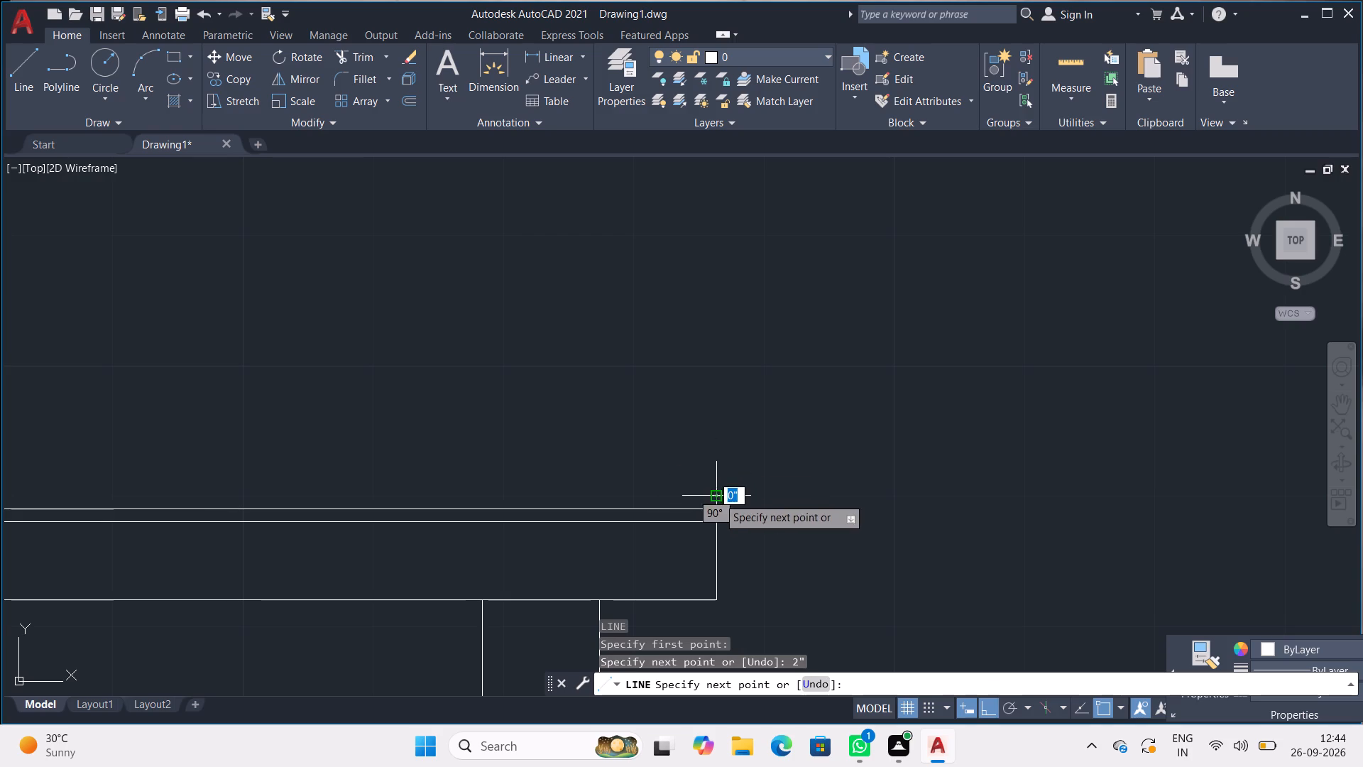
scroll(525, 499, "down", 2)
middle_click_drag(525, 499, 1222, 435)
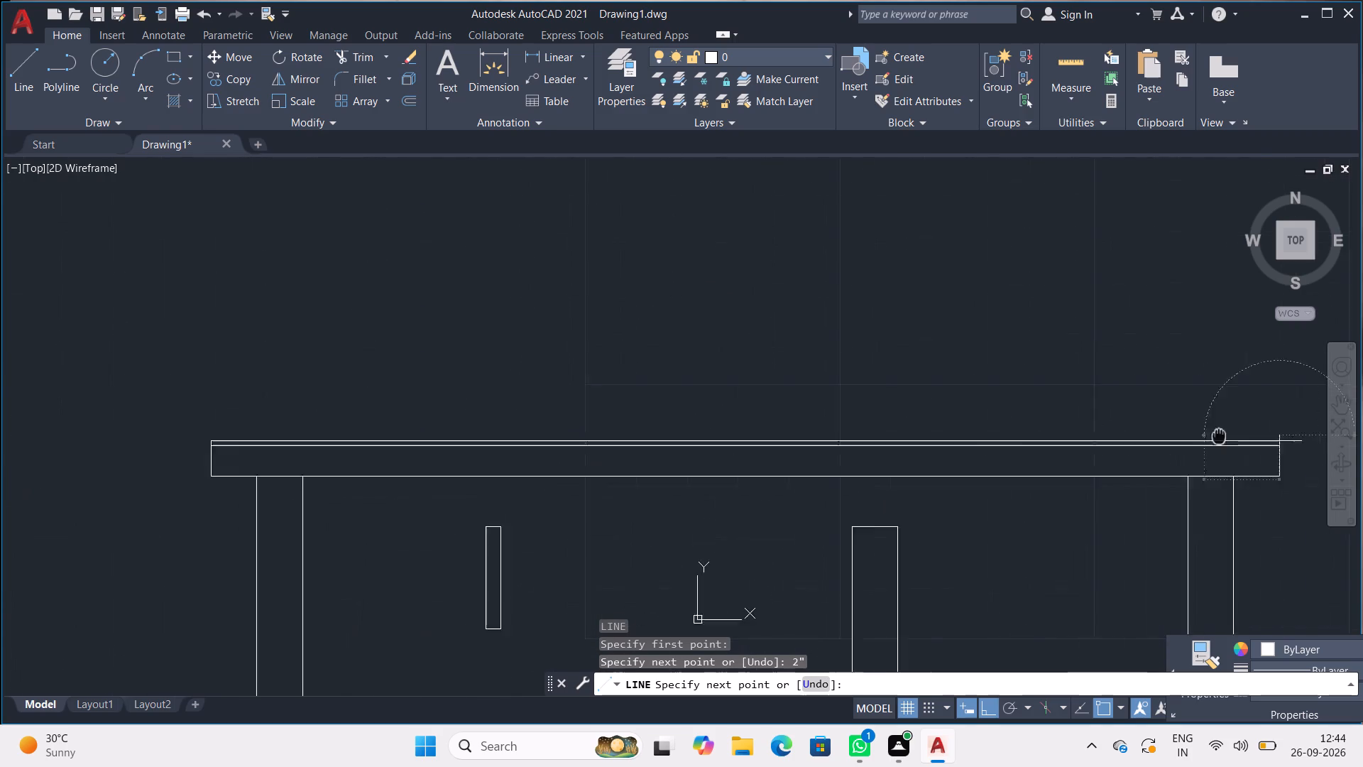
middle_click_drag(1222, 435, 1232, 434)
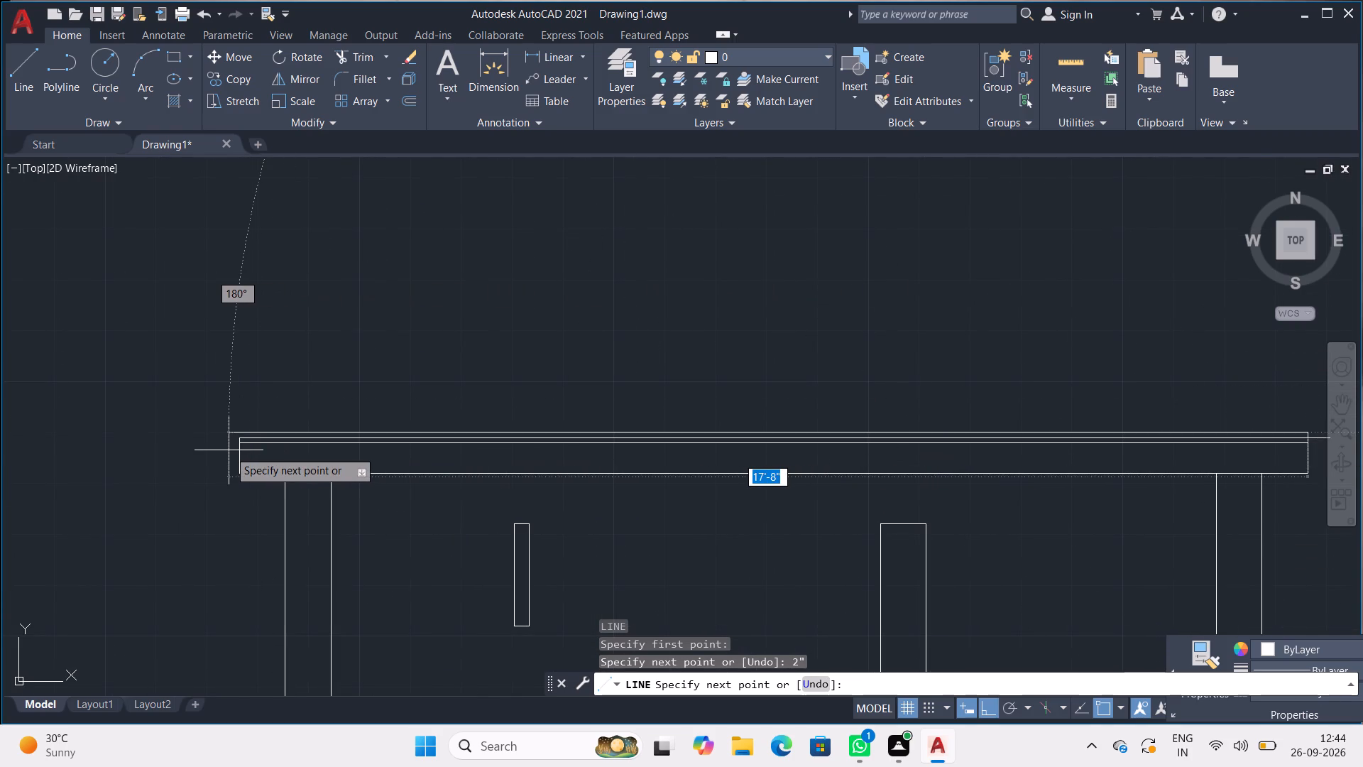
left_click(229, 450)
key("space")
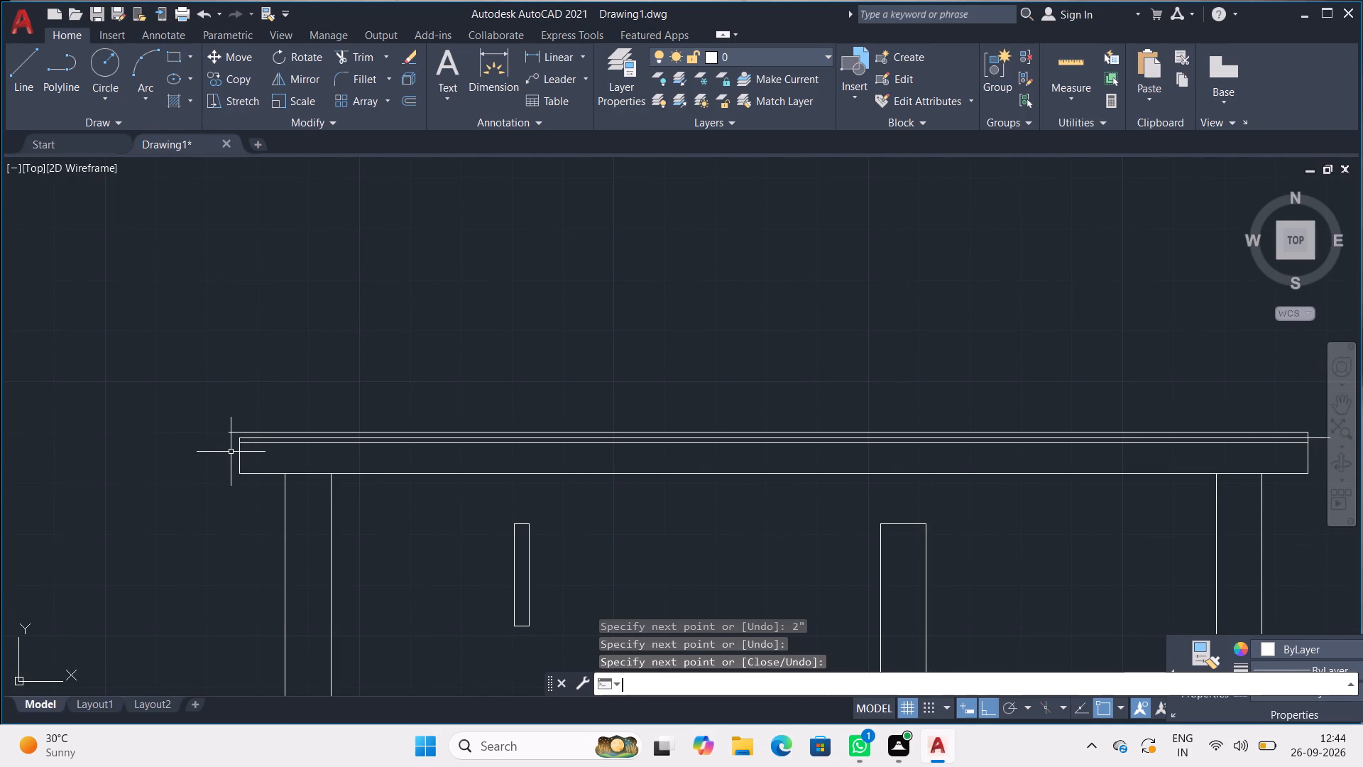
Extend the top slab's left edge up to the new uppermost horizontal line.
scroll(233, 453, "up", 7)
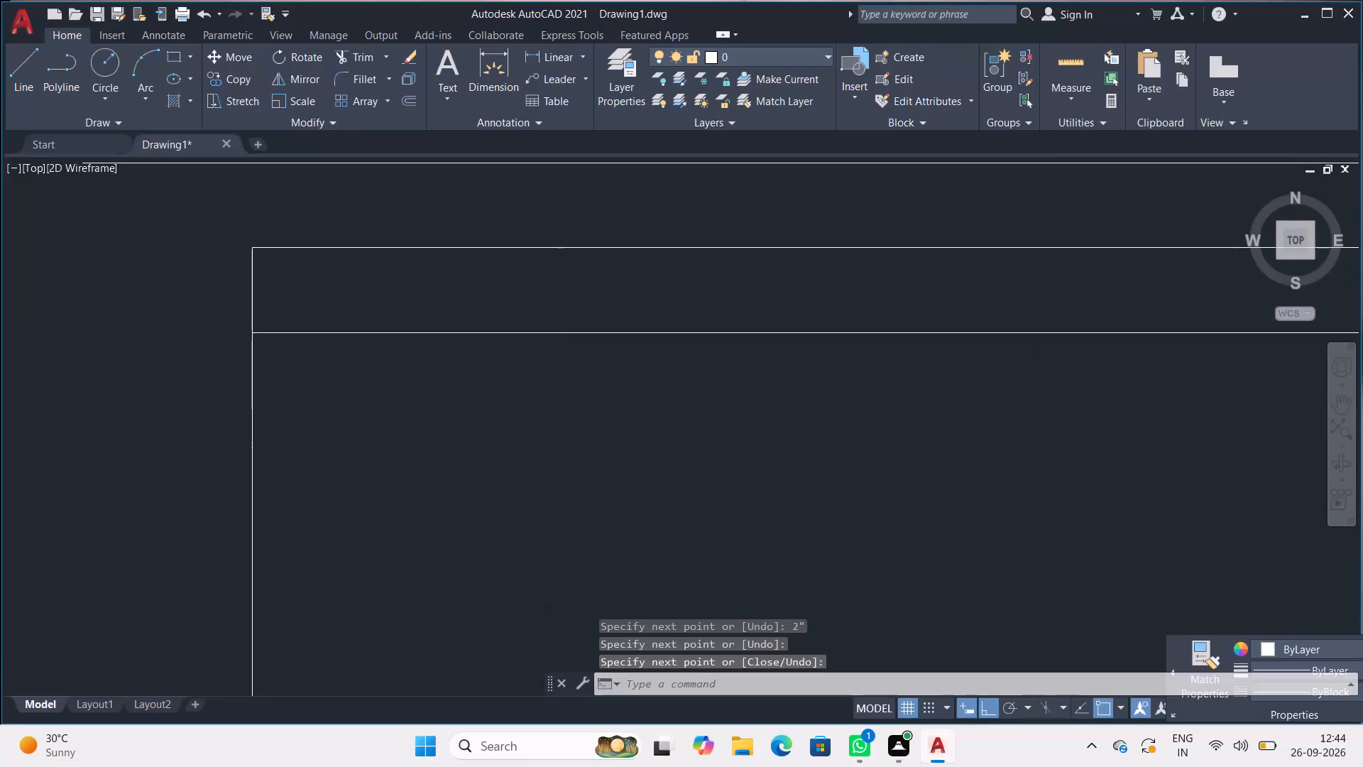
type("EX")
key("Return")
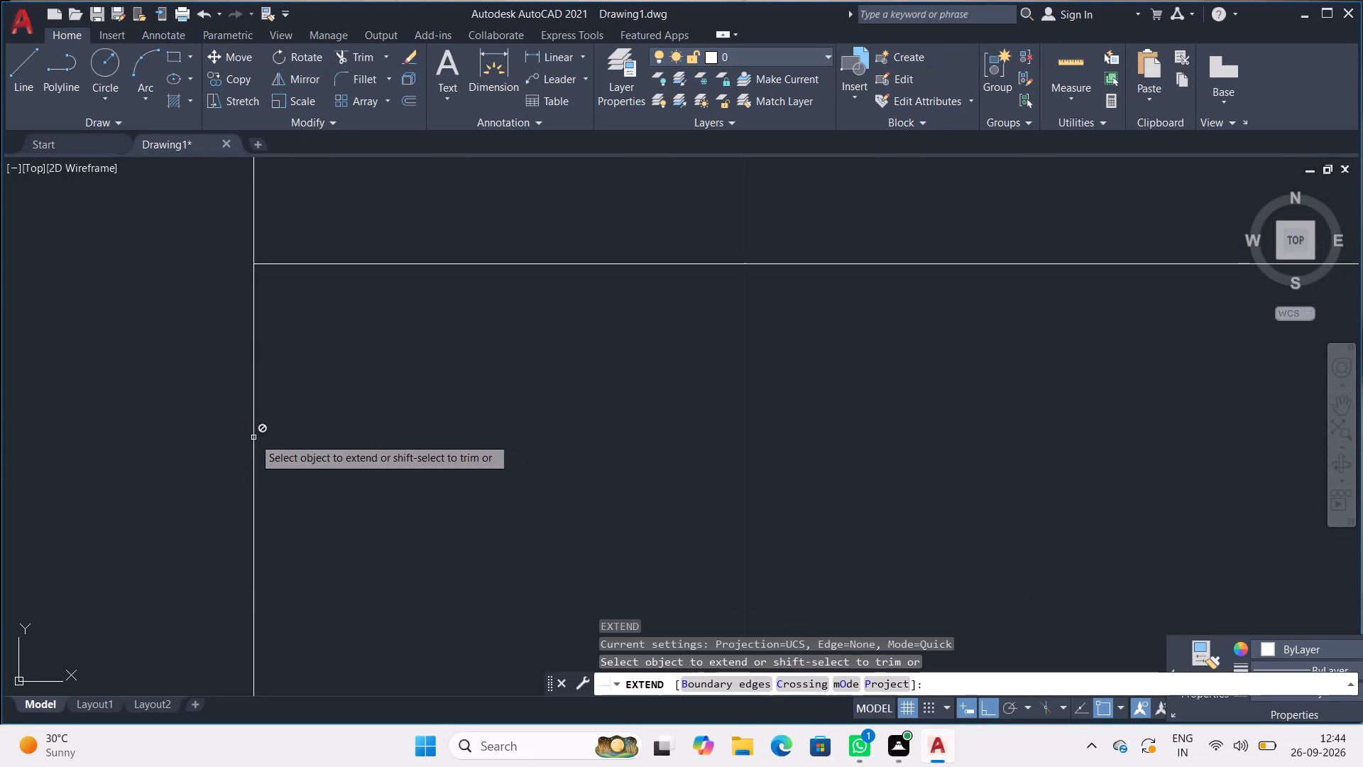
scroll(253, 437, "down", 3)
middle_click_drag(182, 285, 188, 410)
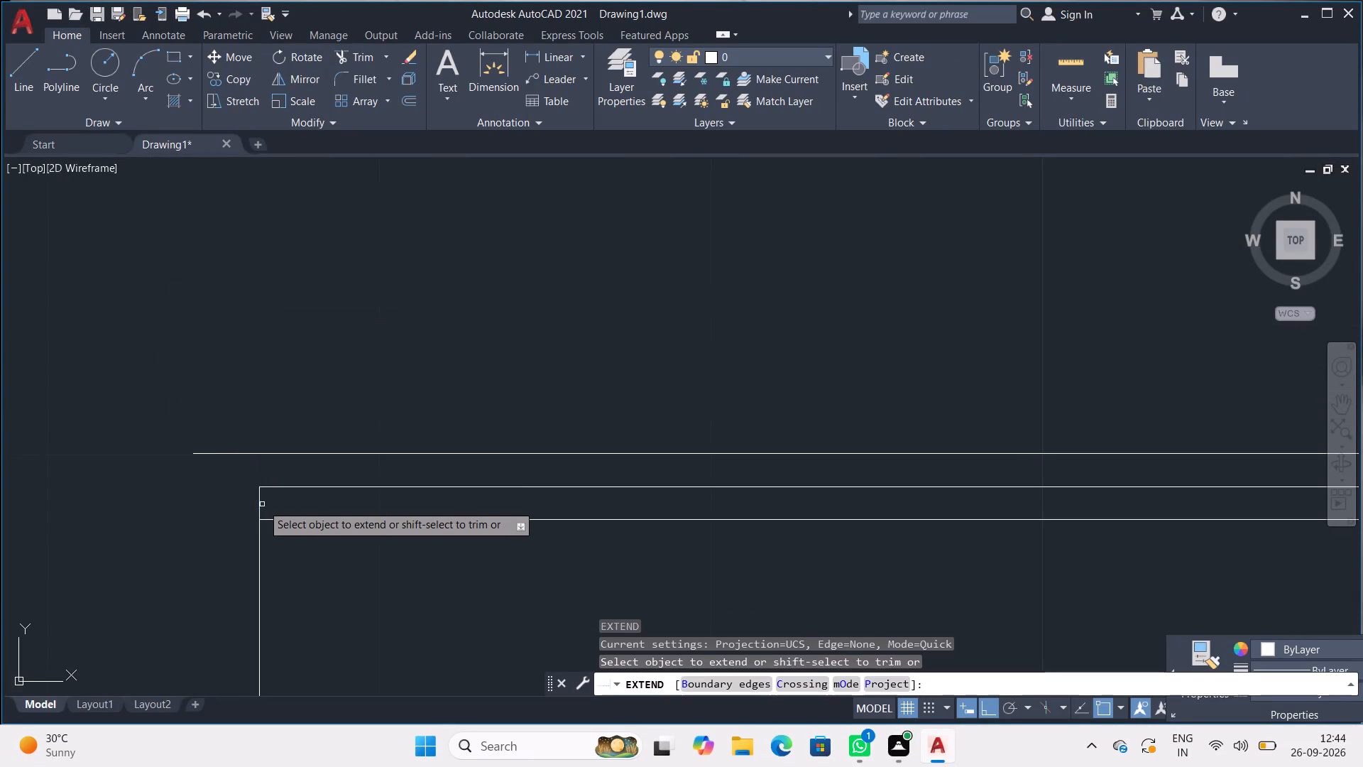
left_click(262, 504)
left_click(258, 504)
left_click(258, 504)
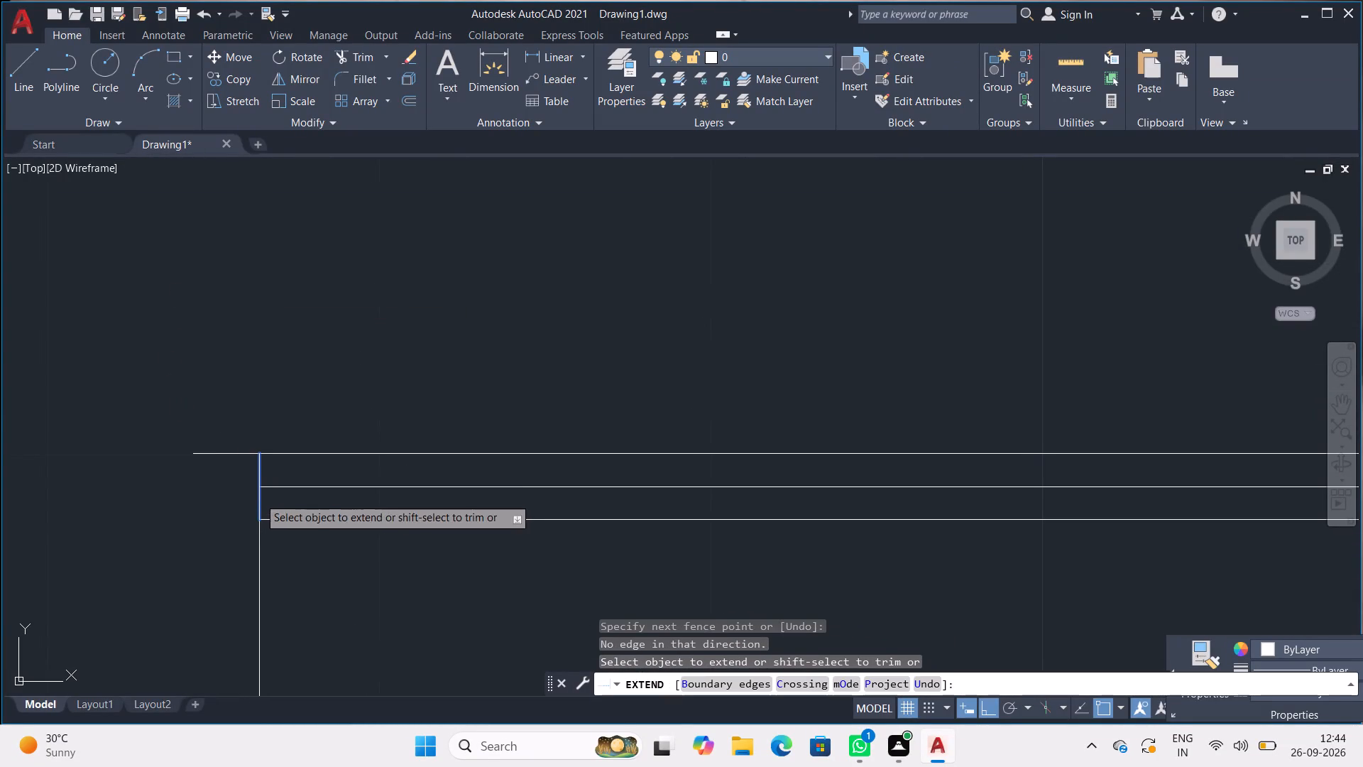
left_click(258, 497)
scroll(286, 479, "down", 3)
middle_click_drag(485, 509, 0, 349)
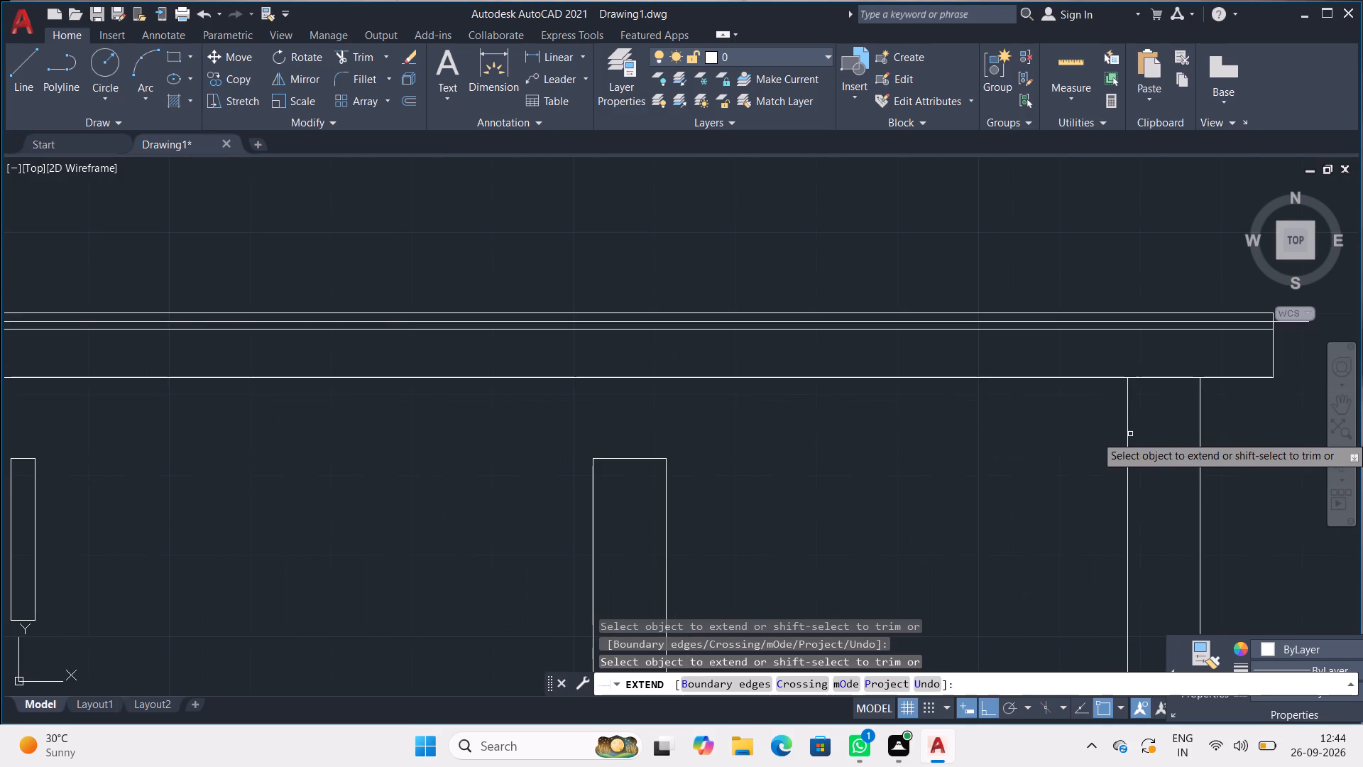
middle_click_drag(1178, 443, 799, 457)
scroll(915, 408, "up", 3)
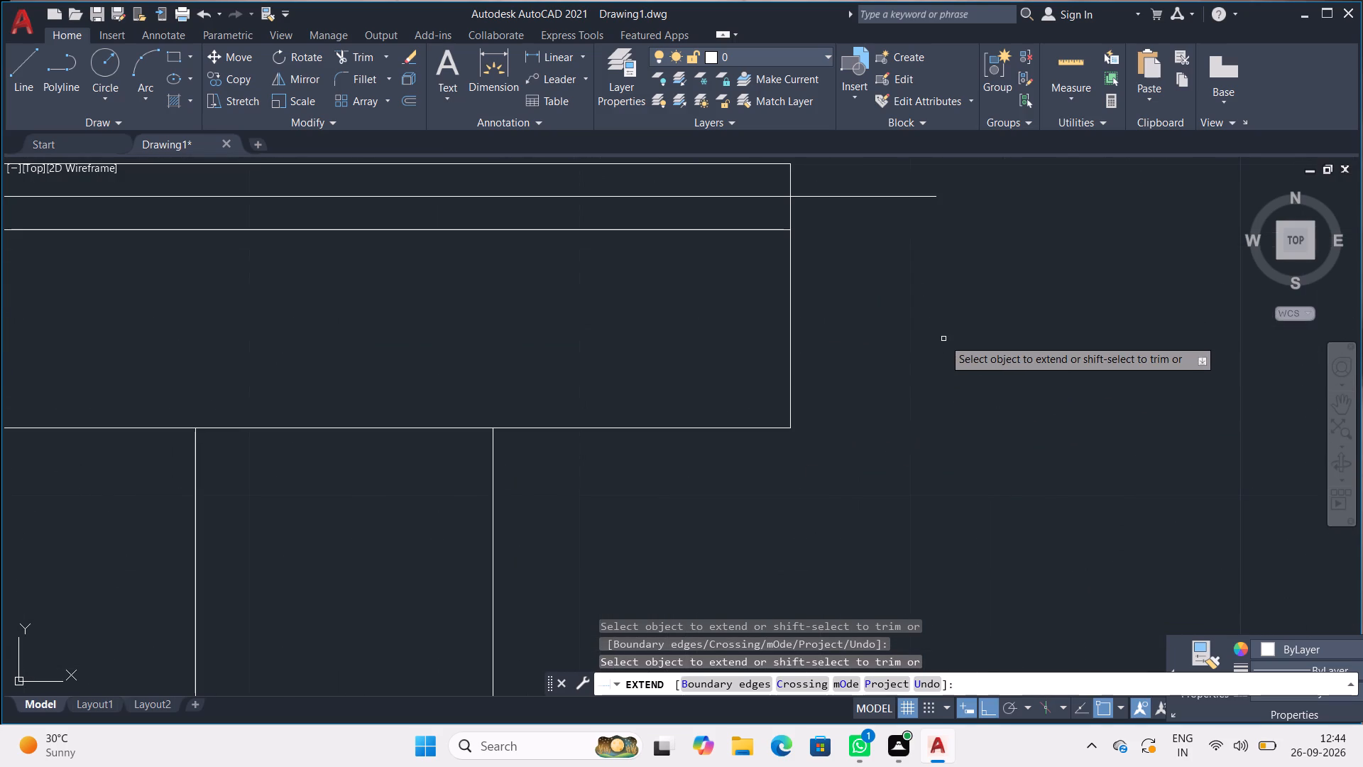
key("Escape")
Trim the middle line's overhang at the top slab's right end and the uppermost line's overhang at its left end.
type("TR")
key("Return")
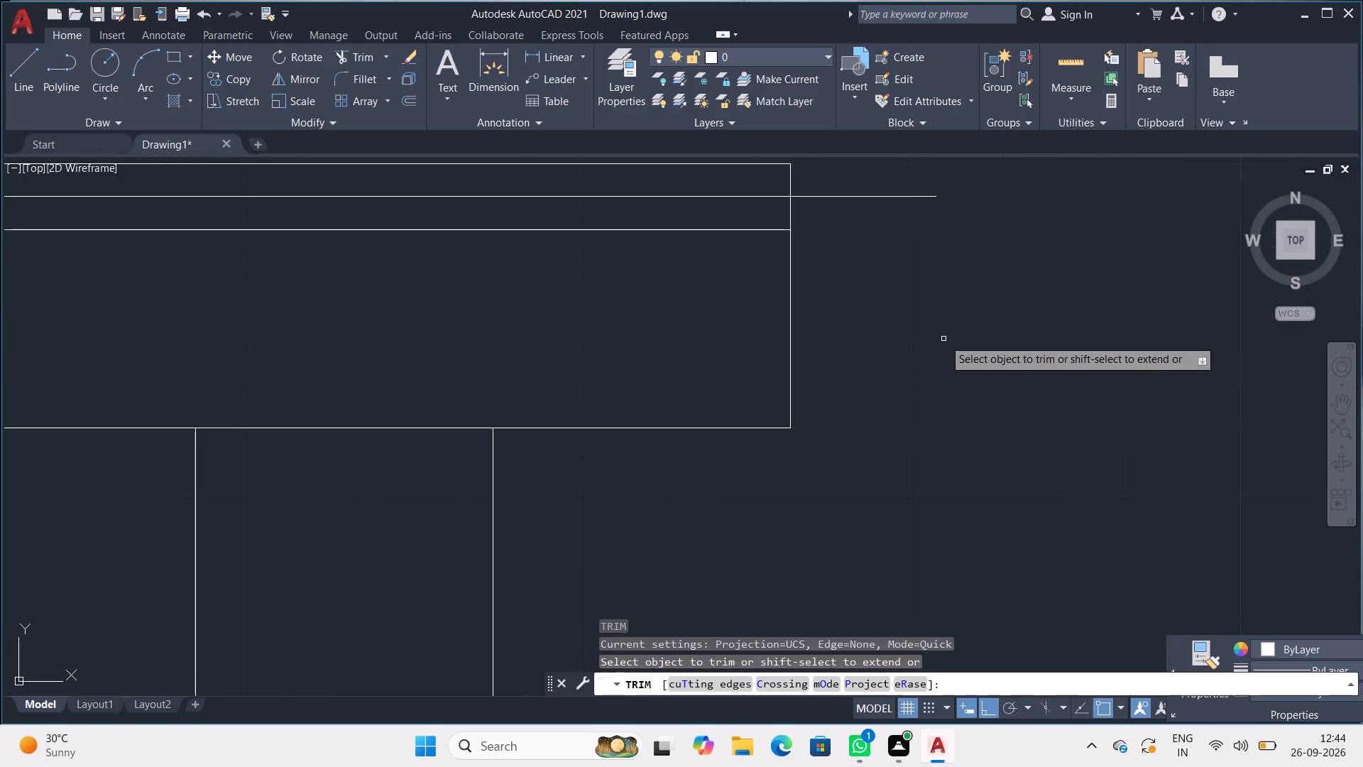
left_click_drag(869, 178, 869, 222)
scroll(706, 242, "down", 2)
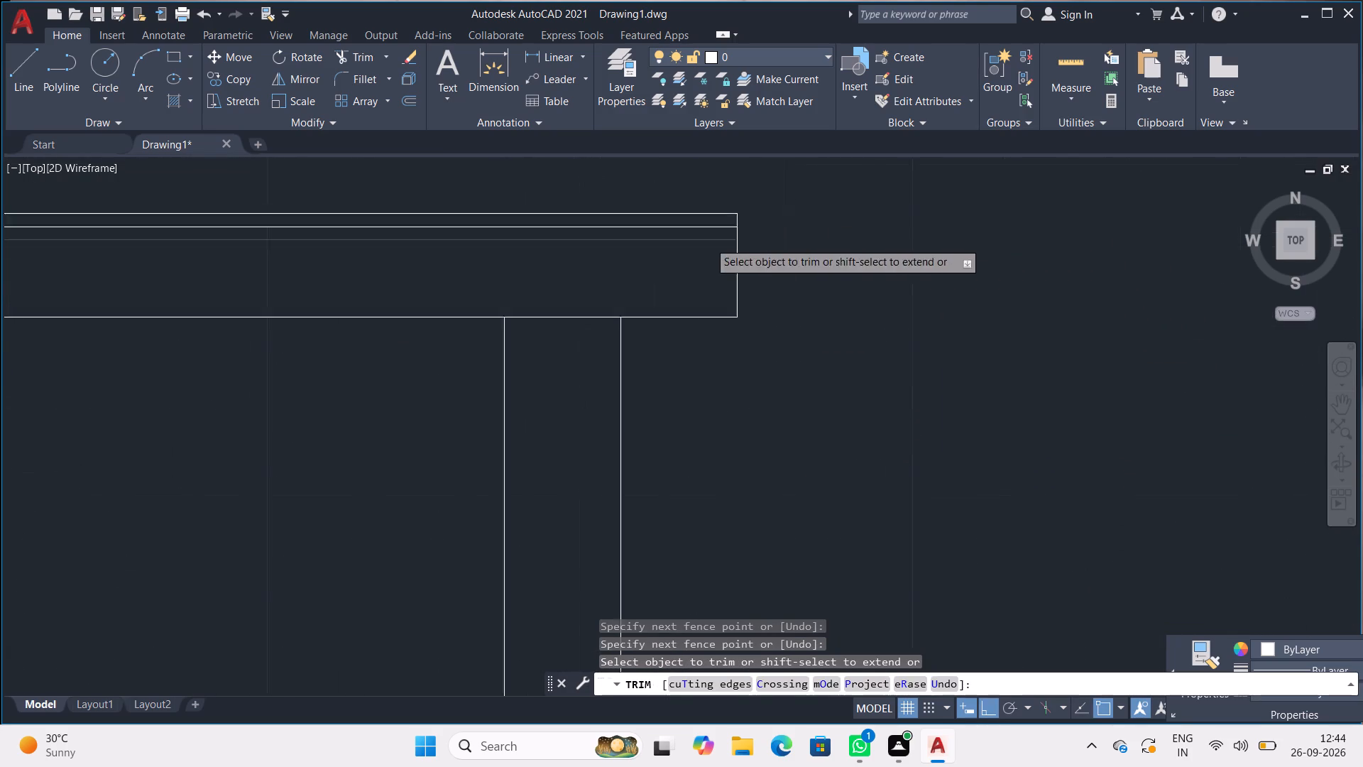
scroll(683, 261, "down", 3)
middle_click_drag(523, 296, 1276, 336)
scroll(694, 274, "up", 3)
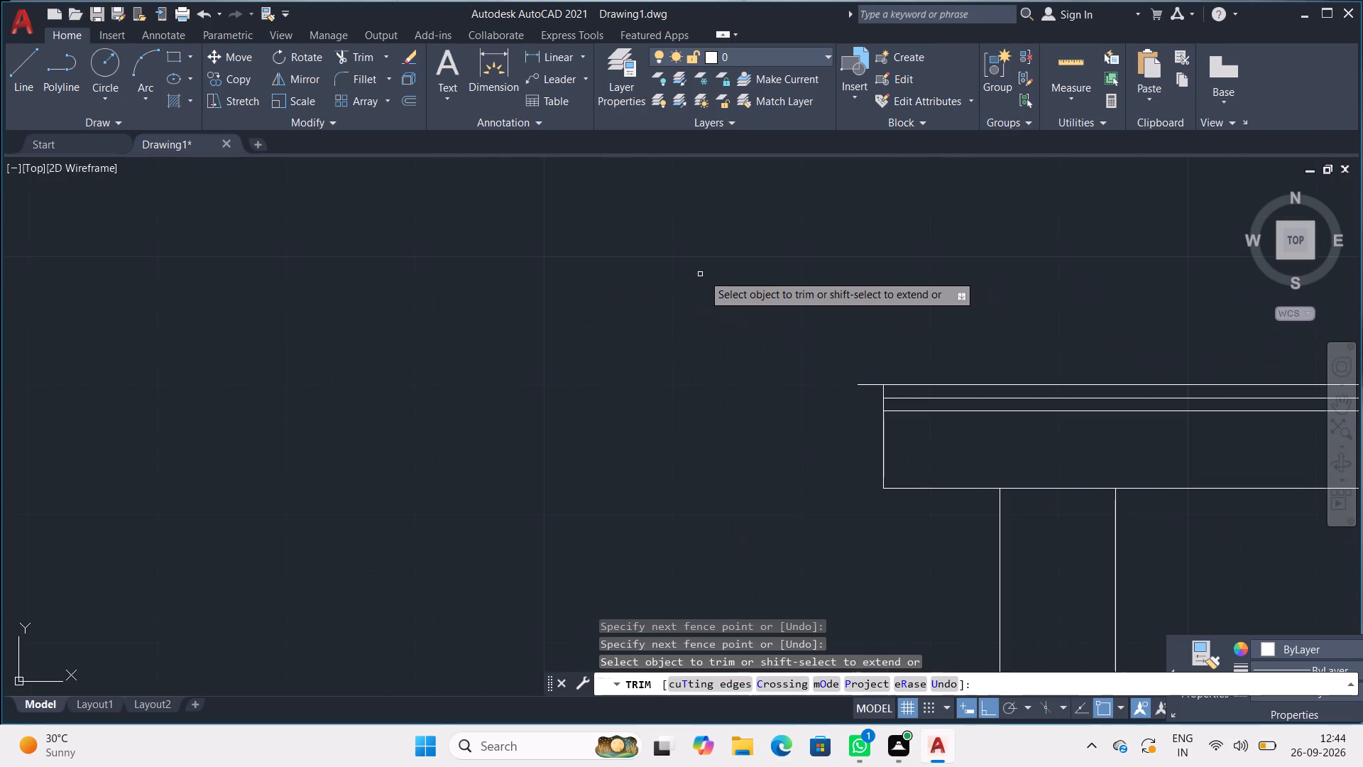
left_click_drag(867, 362, 871, 414)
scroll(859, 388, "down", 2)
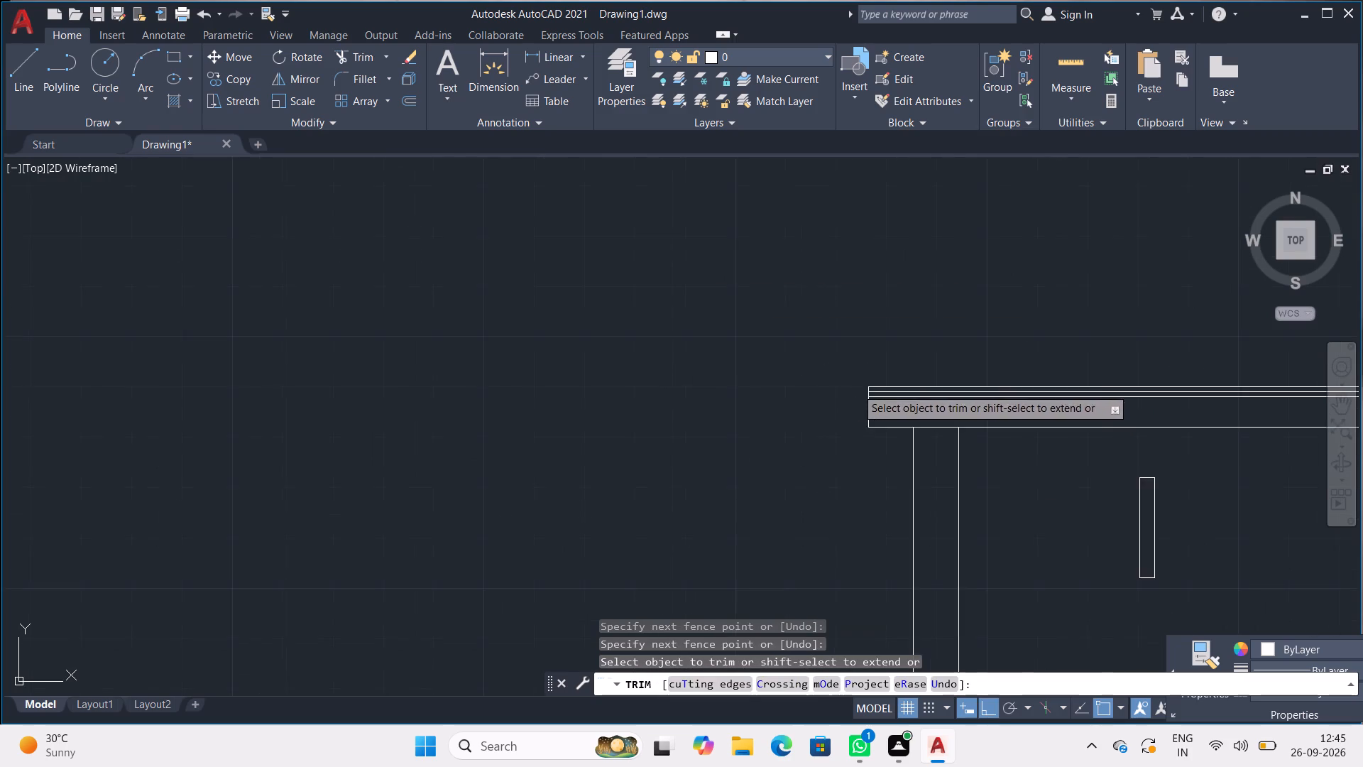
scroll(814, 366, "down", 2)
middle_click_drag(743, 353, 439, 314)
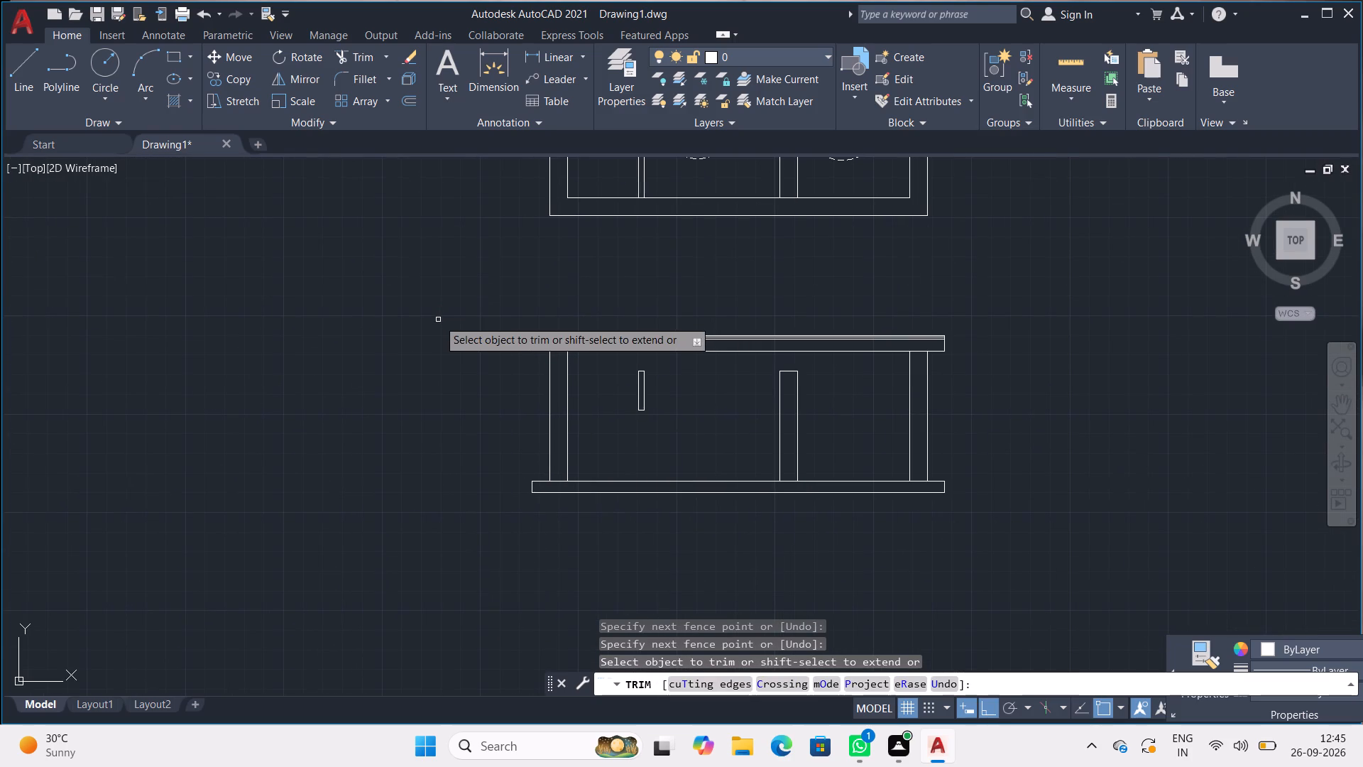
key("Escape")
key("Escape")
key("Escape")
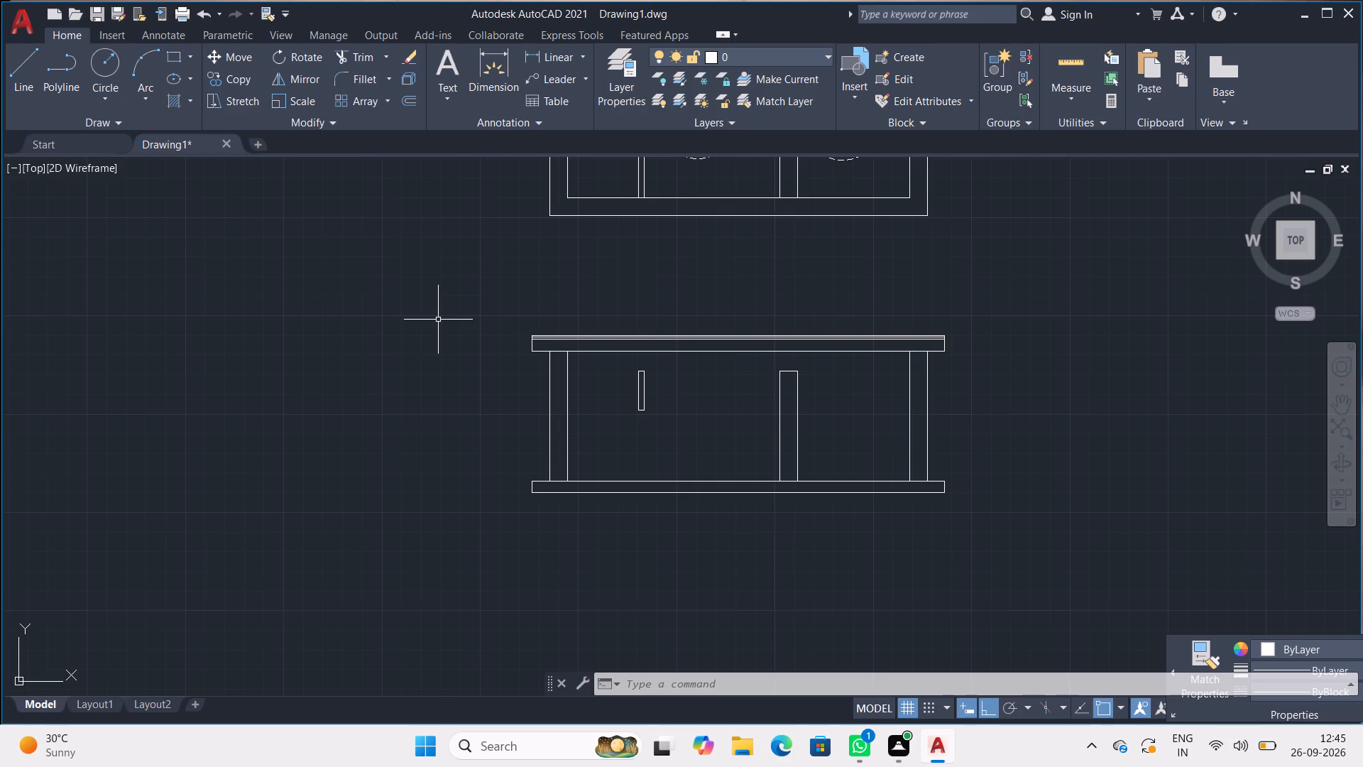
Project a vertical line about 12' down from the lower-left corner of the plan's left five-cell strip to the top slab's underside in the section.
middle_click_drag(435, 317, 352, 487)
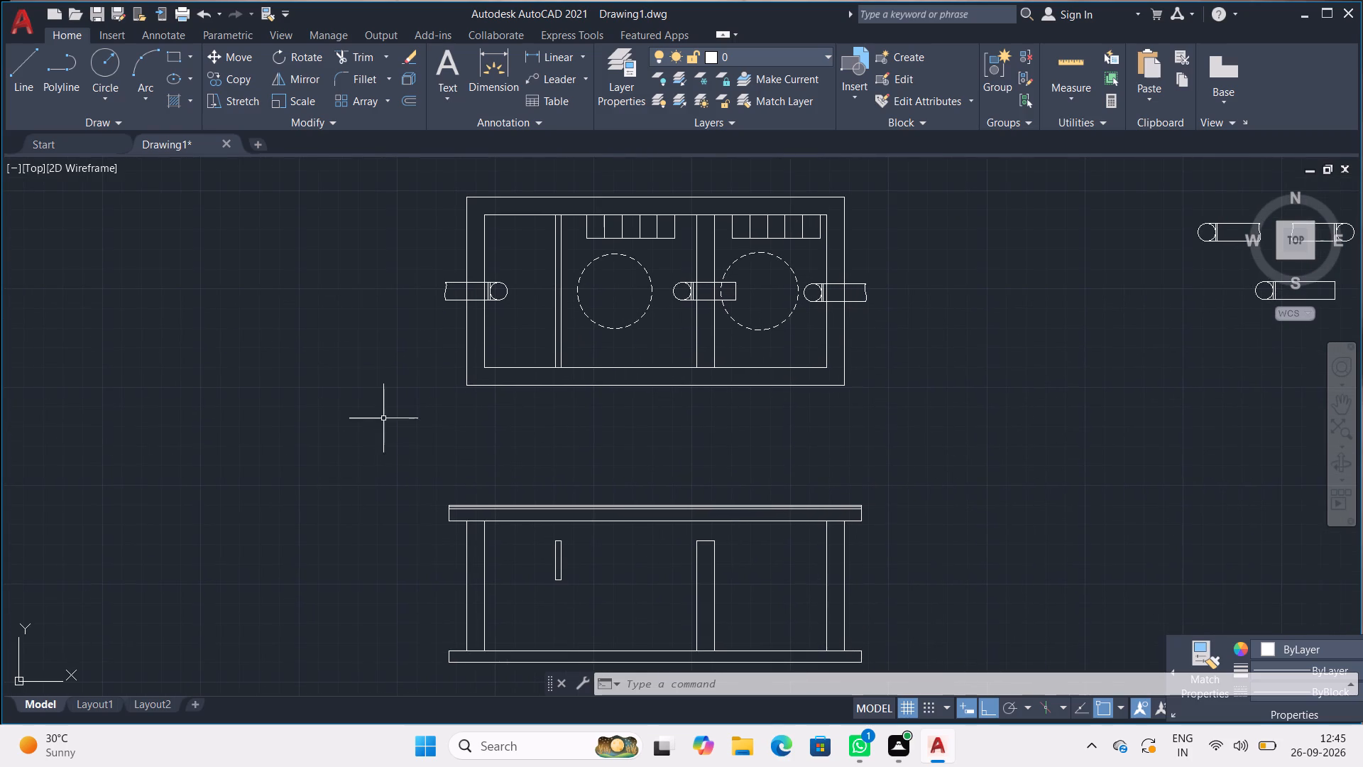
scroll(407, 371, "up", 1)
middle_click_drag(445, 347, 304, 540)
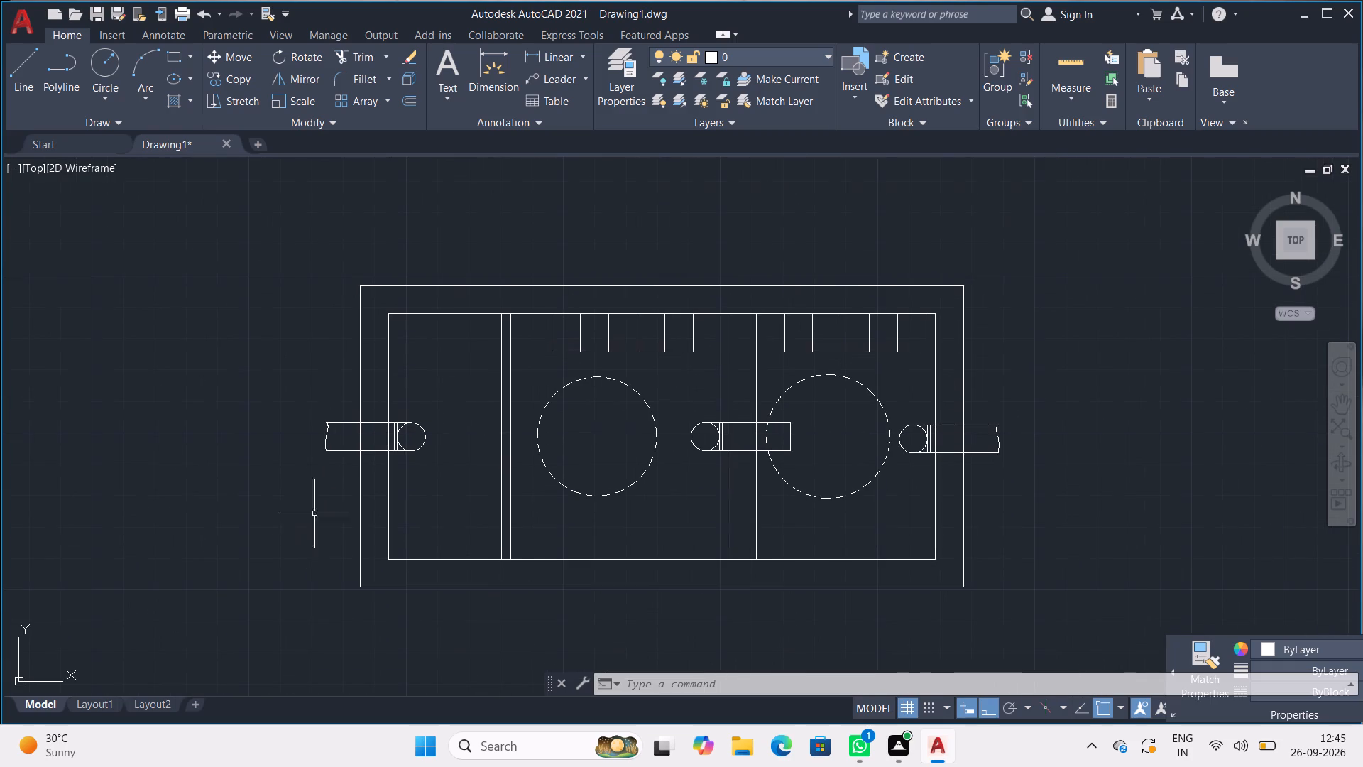
middle_click_drag(527, 318, 357, 223)
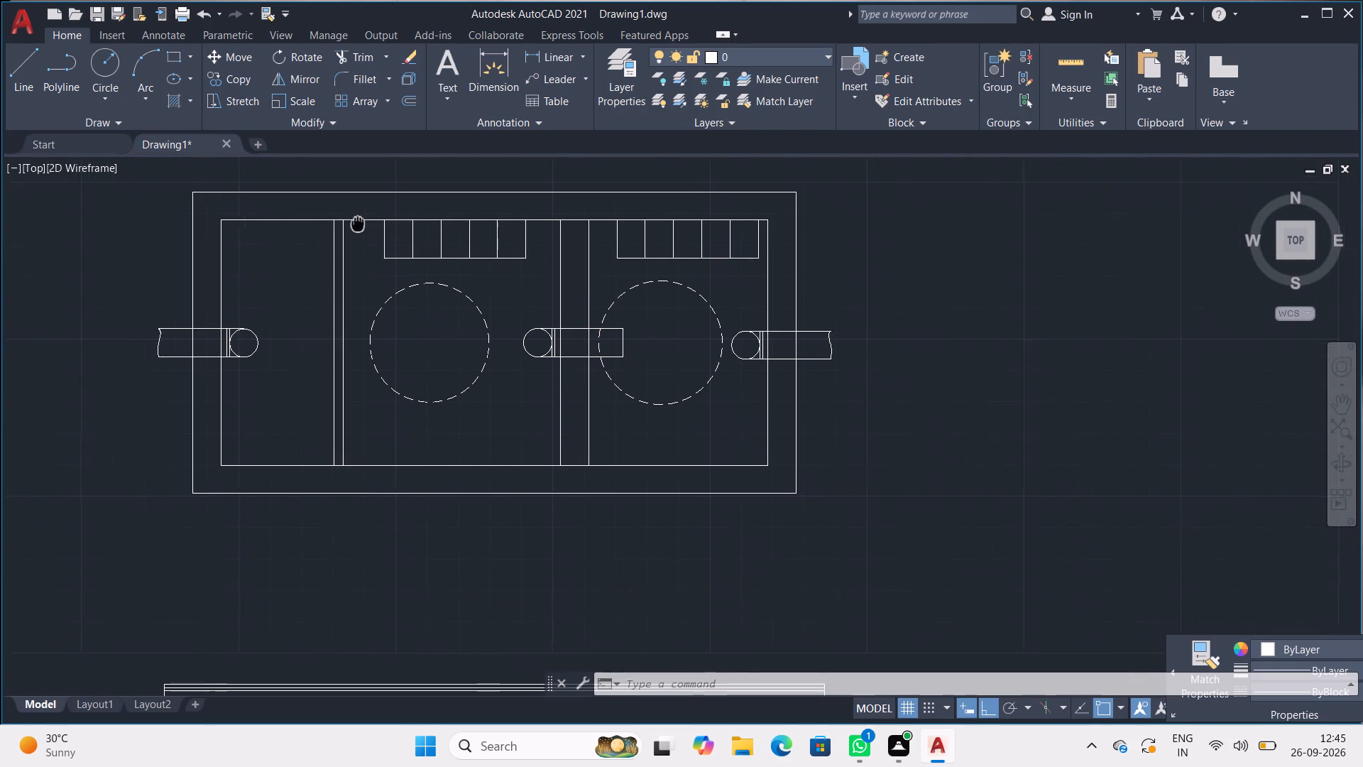
middle_click_drag(357, 223, 326, 213)
middle_click_drag(329, 196, 294, 163)
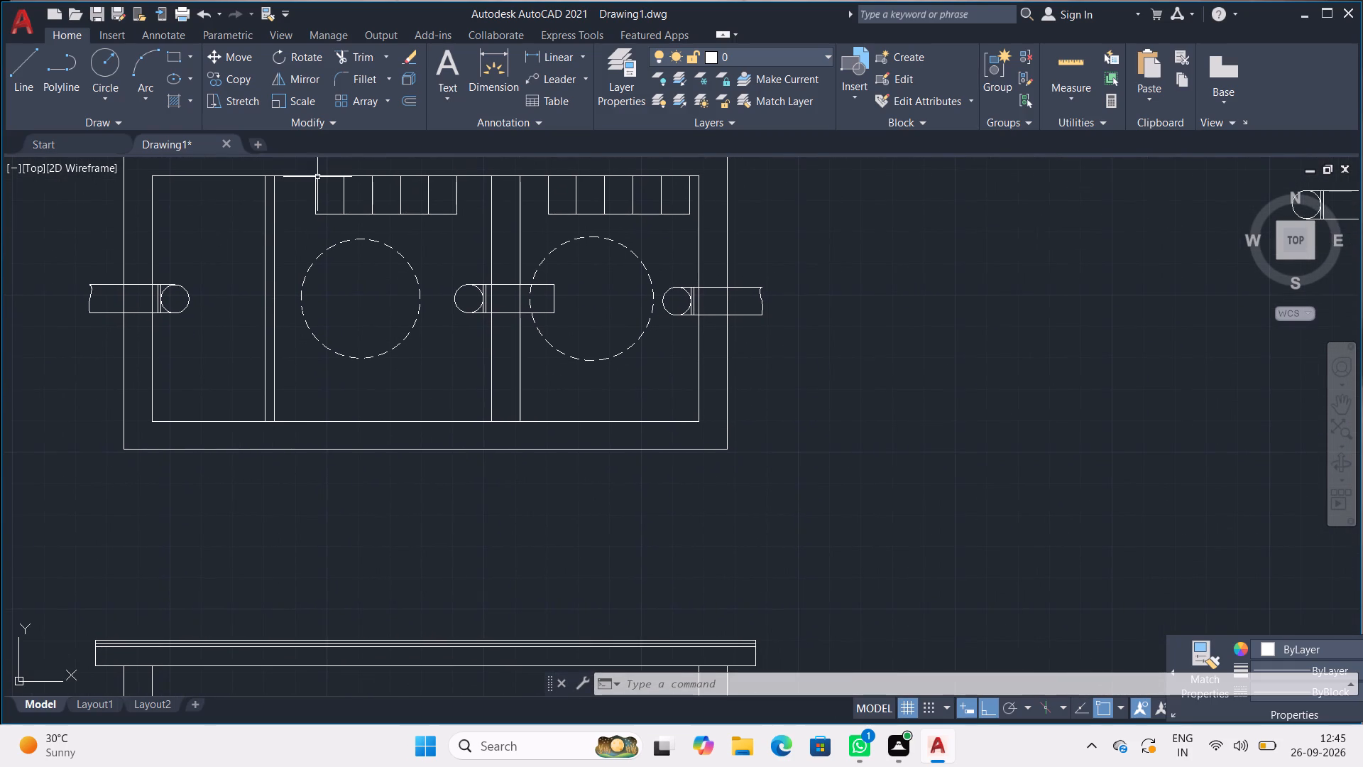
key("l")
key("Return")
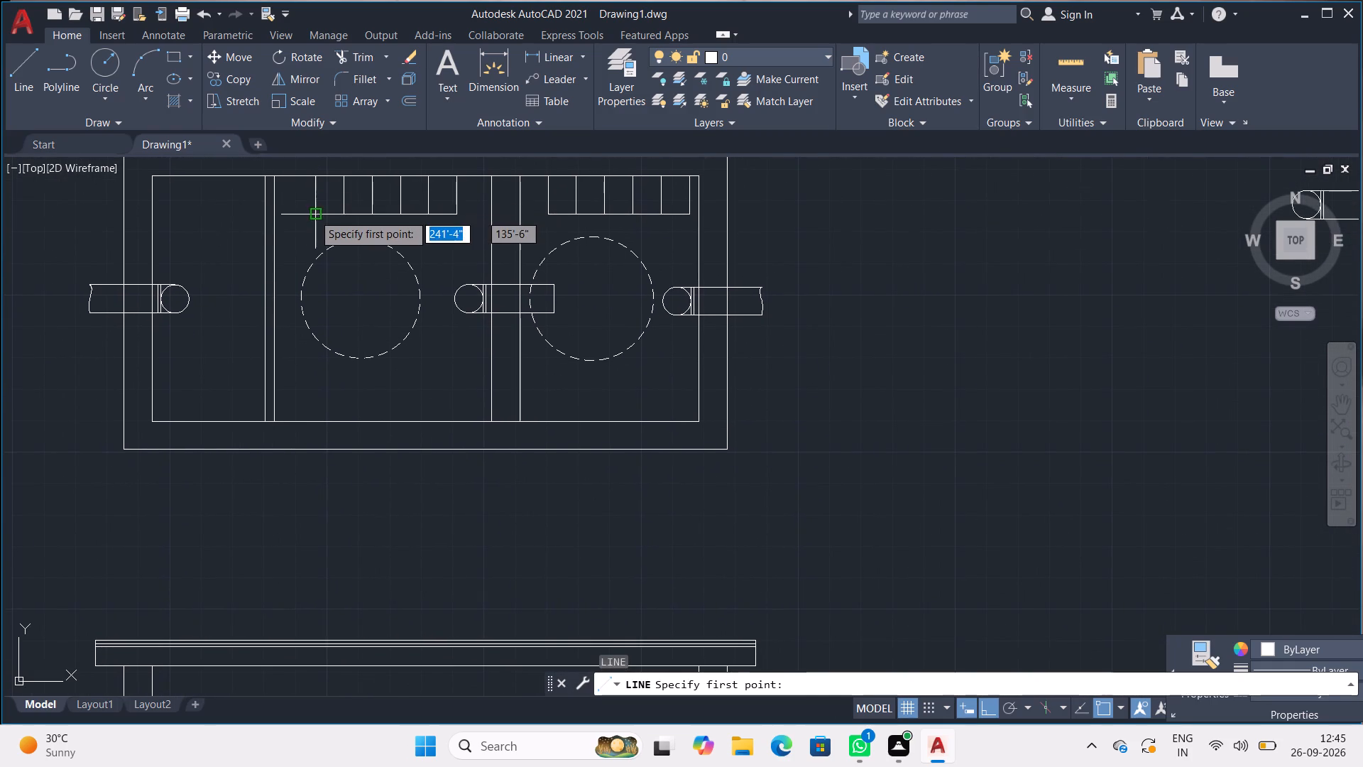
left_click(313, 214)
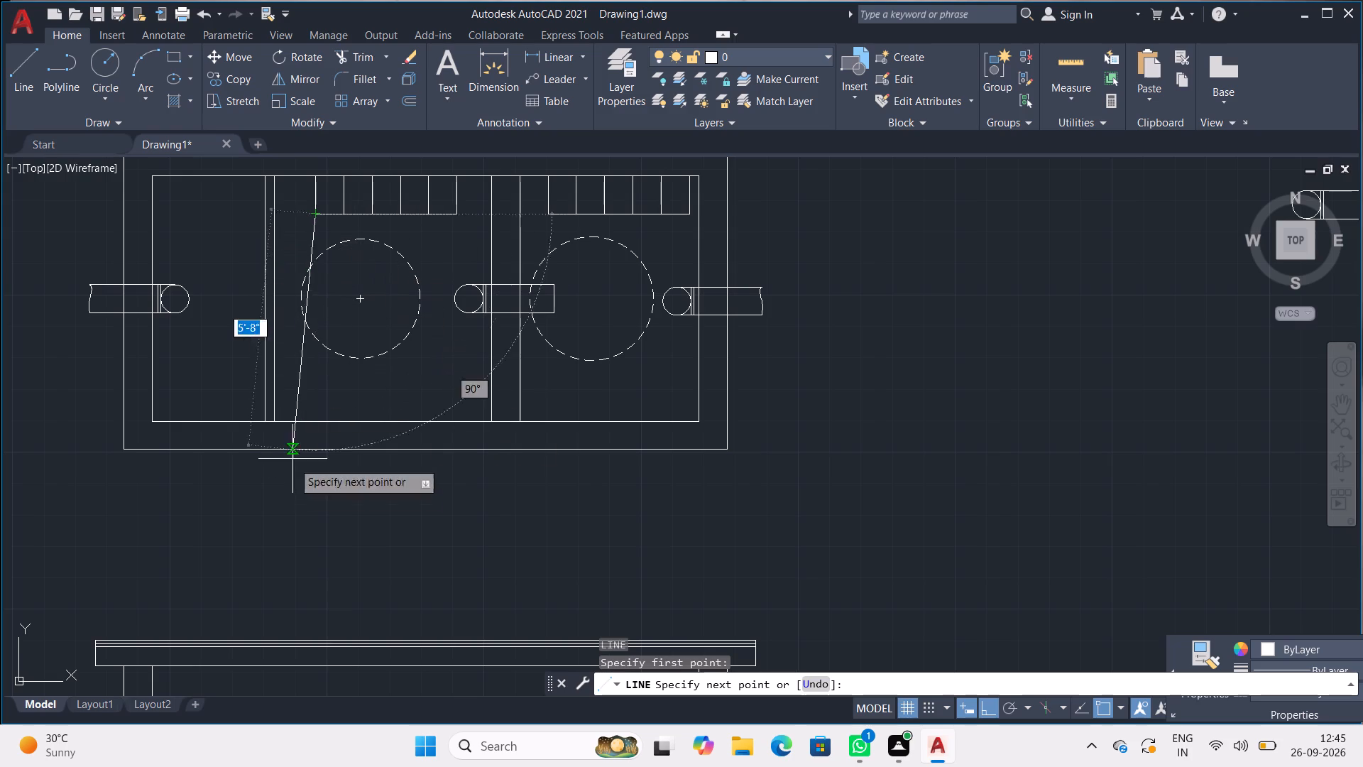
left_click(307, 667)
key("space")
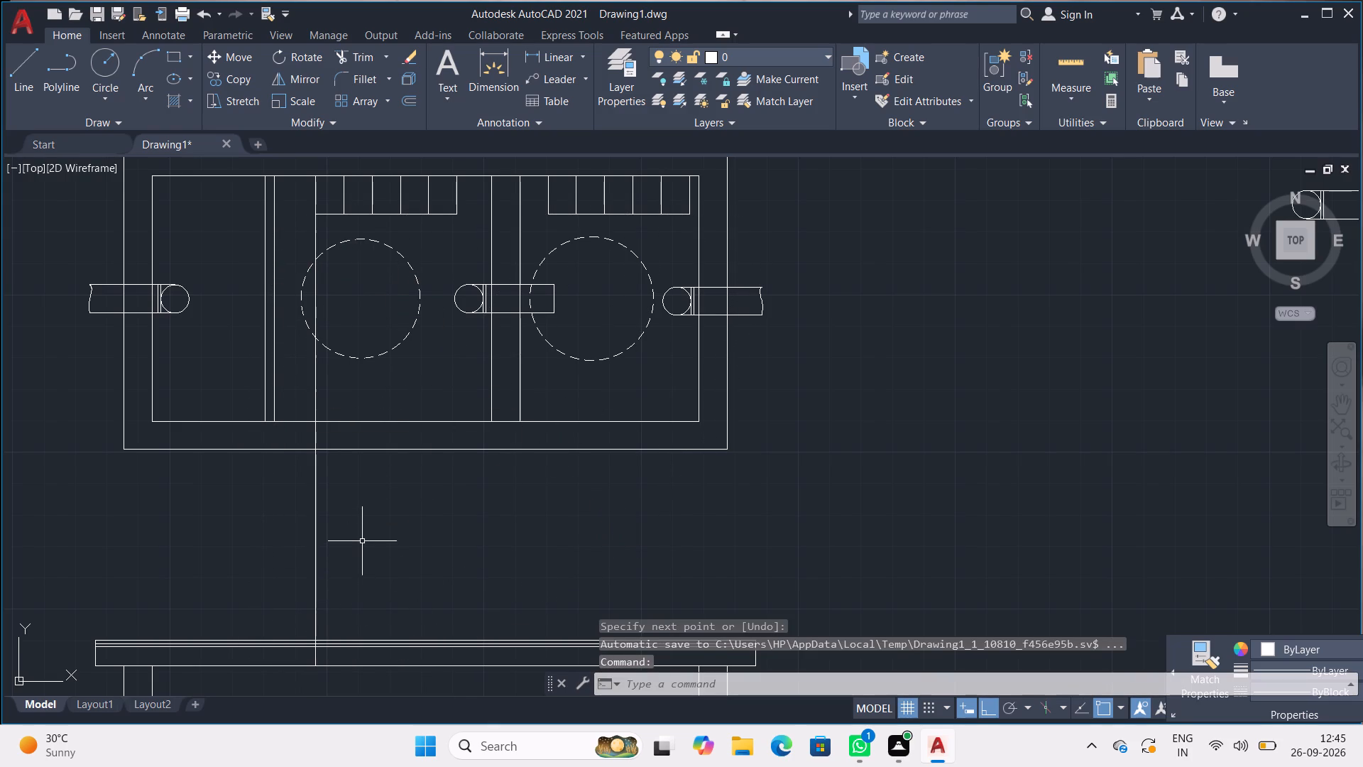
Project a vertical line from the lower-right corner of the plan's left five-cell strip down to the top slab's underside.
middle_click_drag(356, 533, 209, 497)
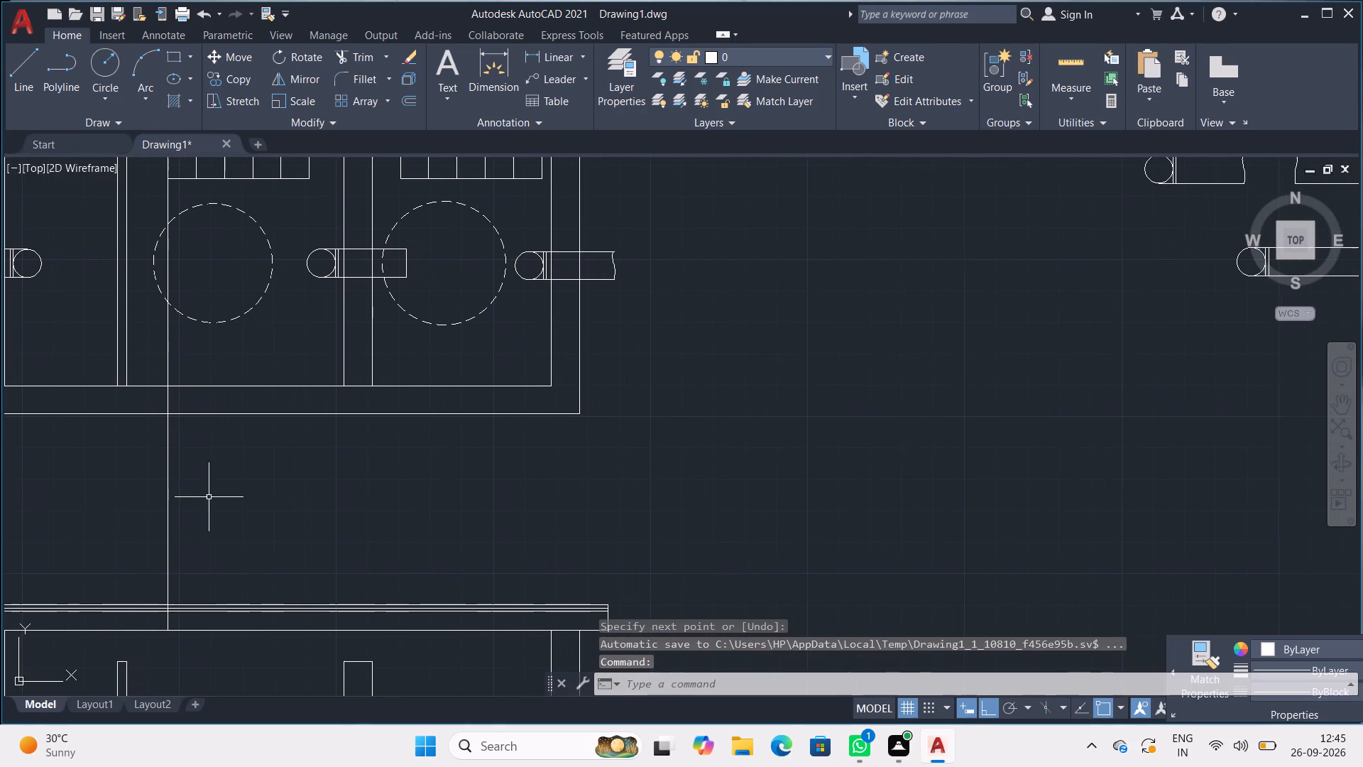
key("l")
key("Return")
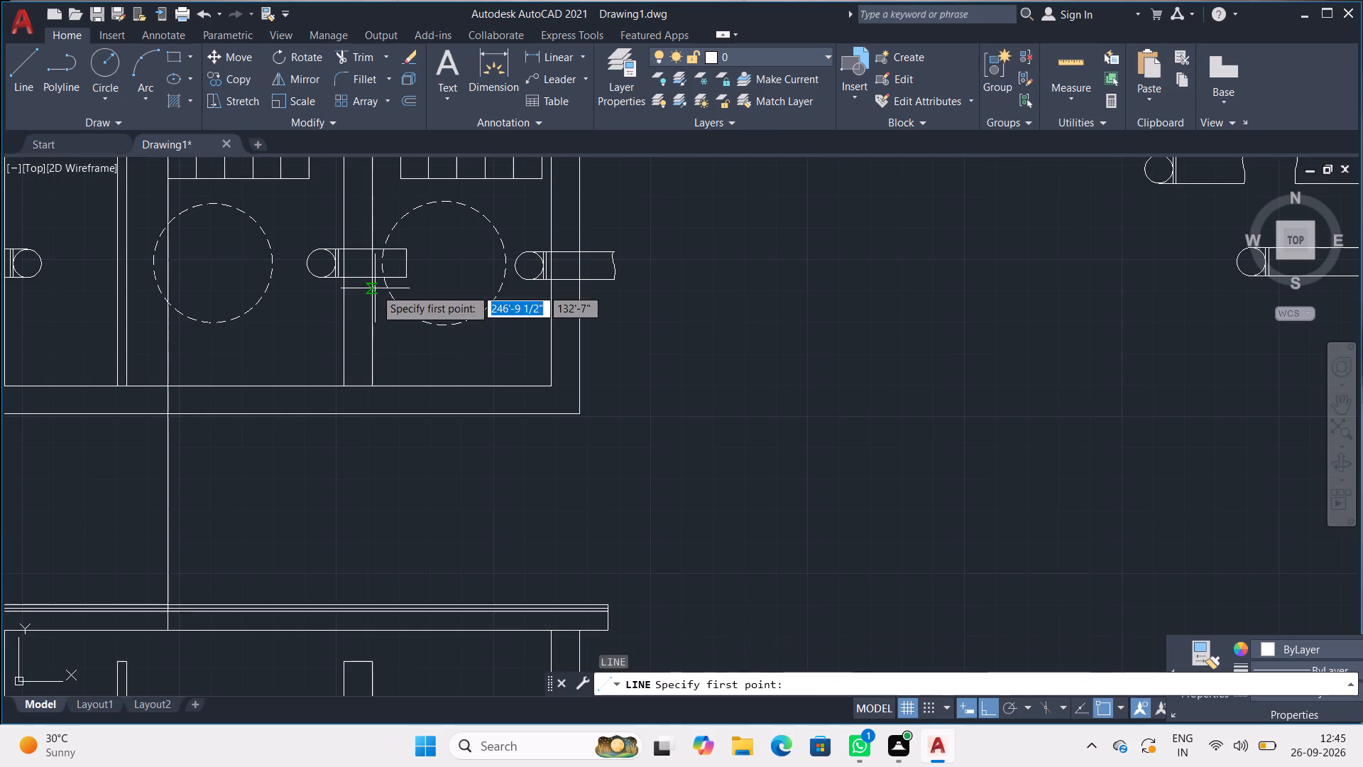
middle_click_drag(375, 292, 339, 438)
left_click(270, 323)
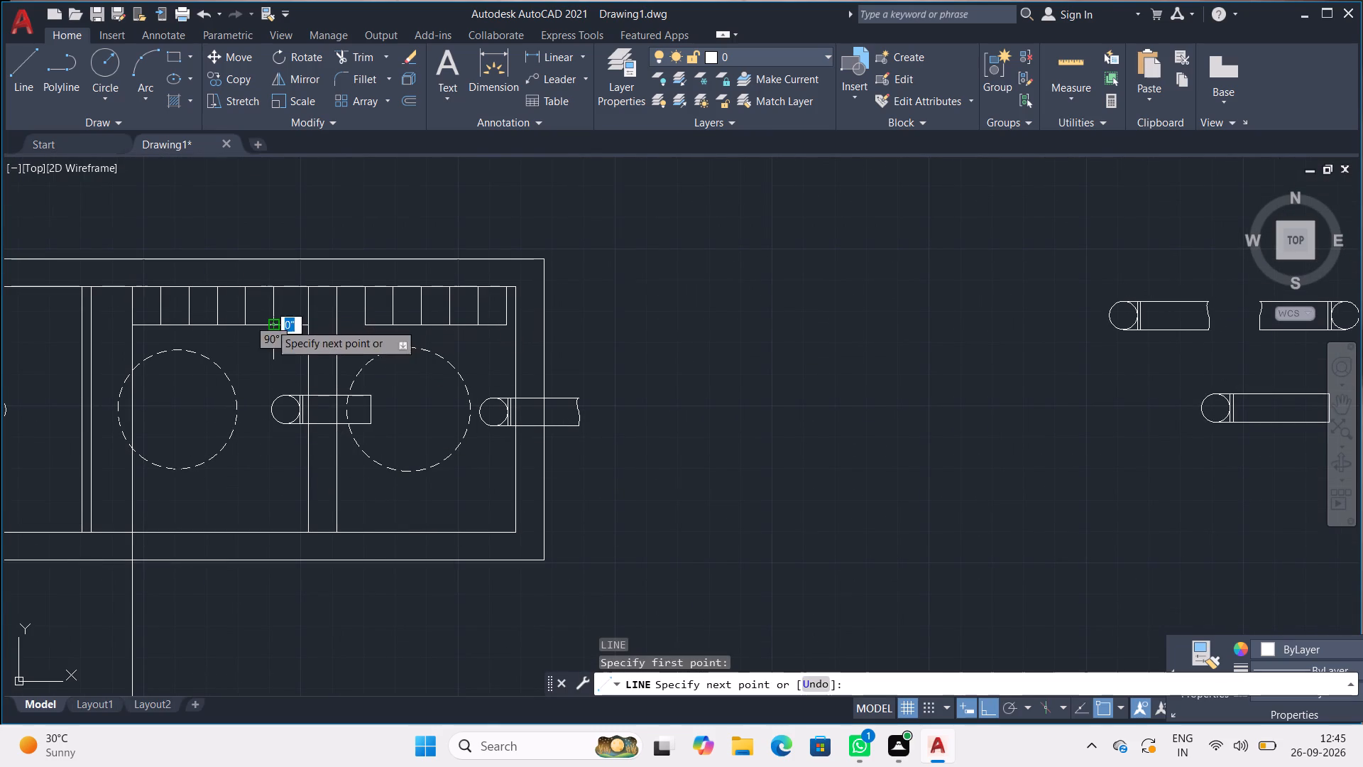
middle_click_drag(278, 459, 281, 348)
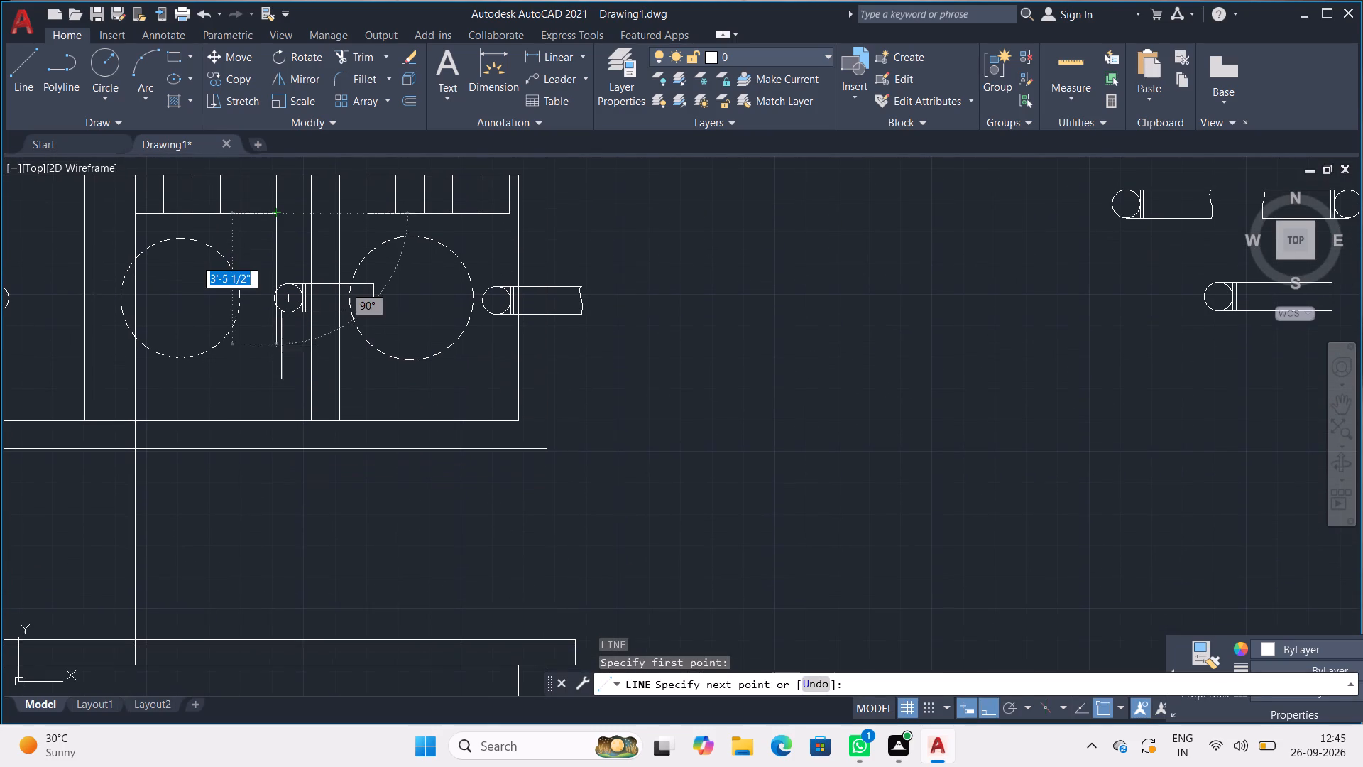
left_click(270, 665)
key("space")
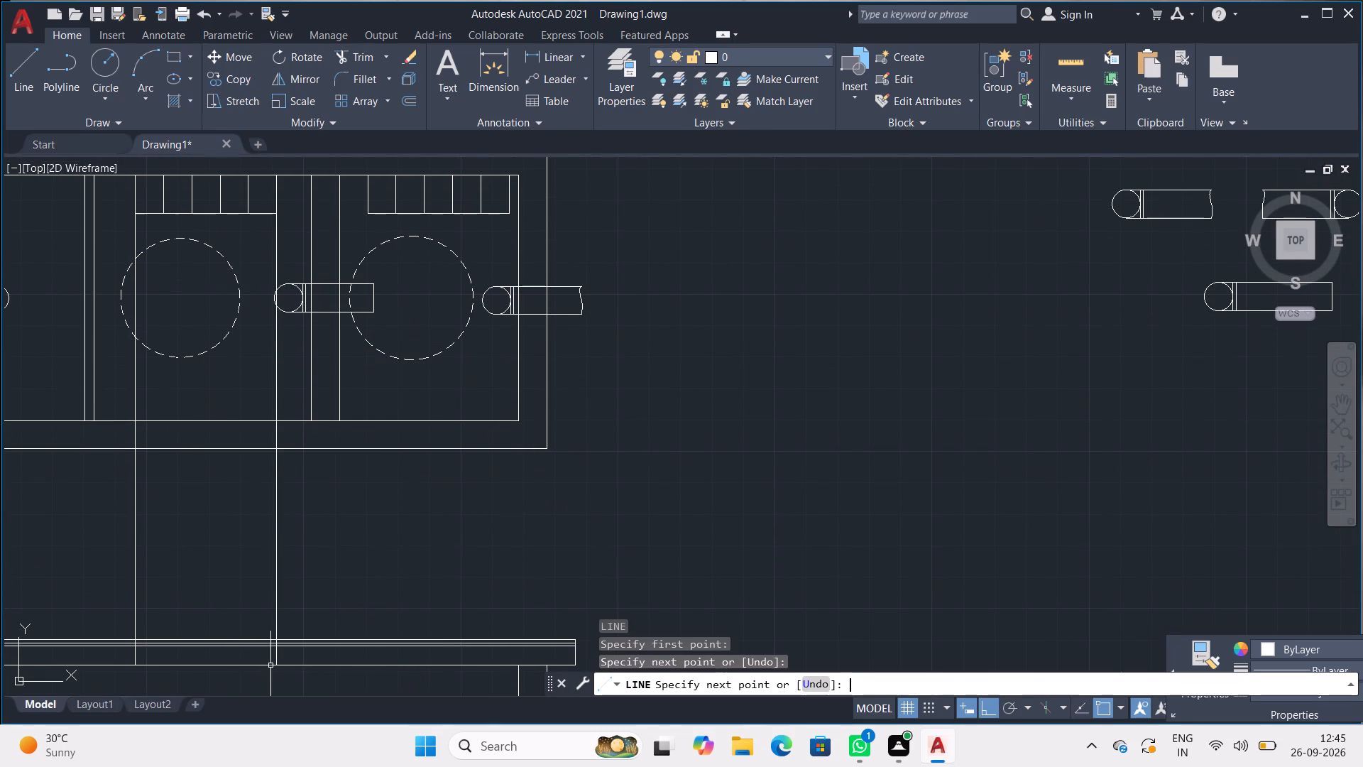
Project a vertical line about 12' down from the lower-left corner of the plan's right five-cell strip to the top slab's underside.
middle_click_drag(415, 326, 399, 352)
key("l")
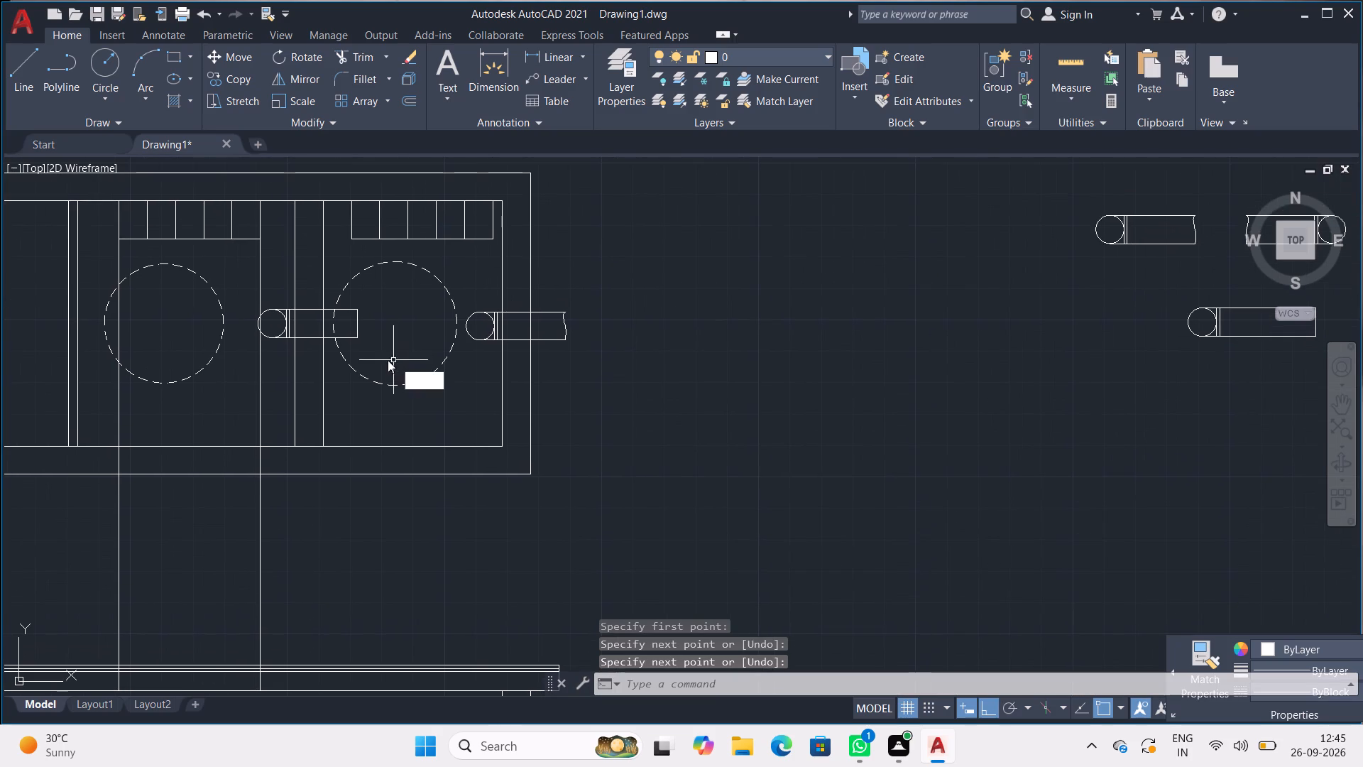
key("Return")
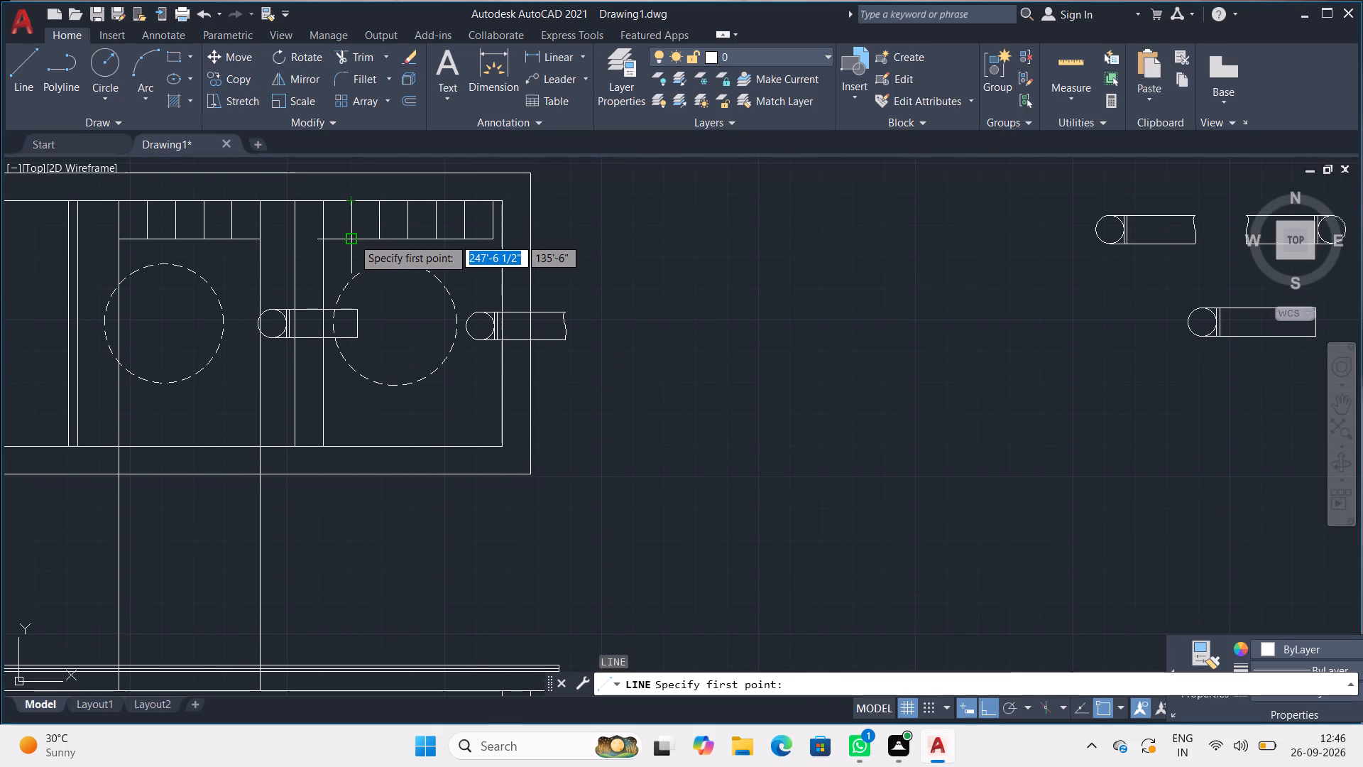
left_click(353, 238)
middle_click_drag(332, 629, 331, 459)
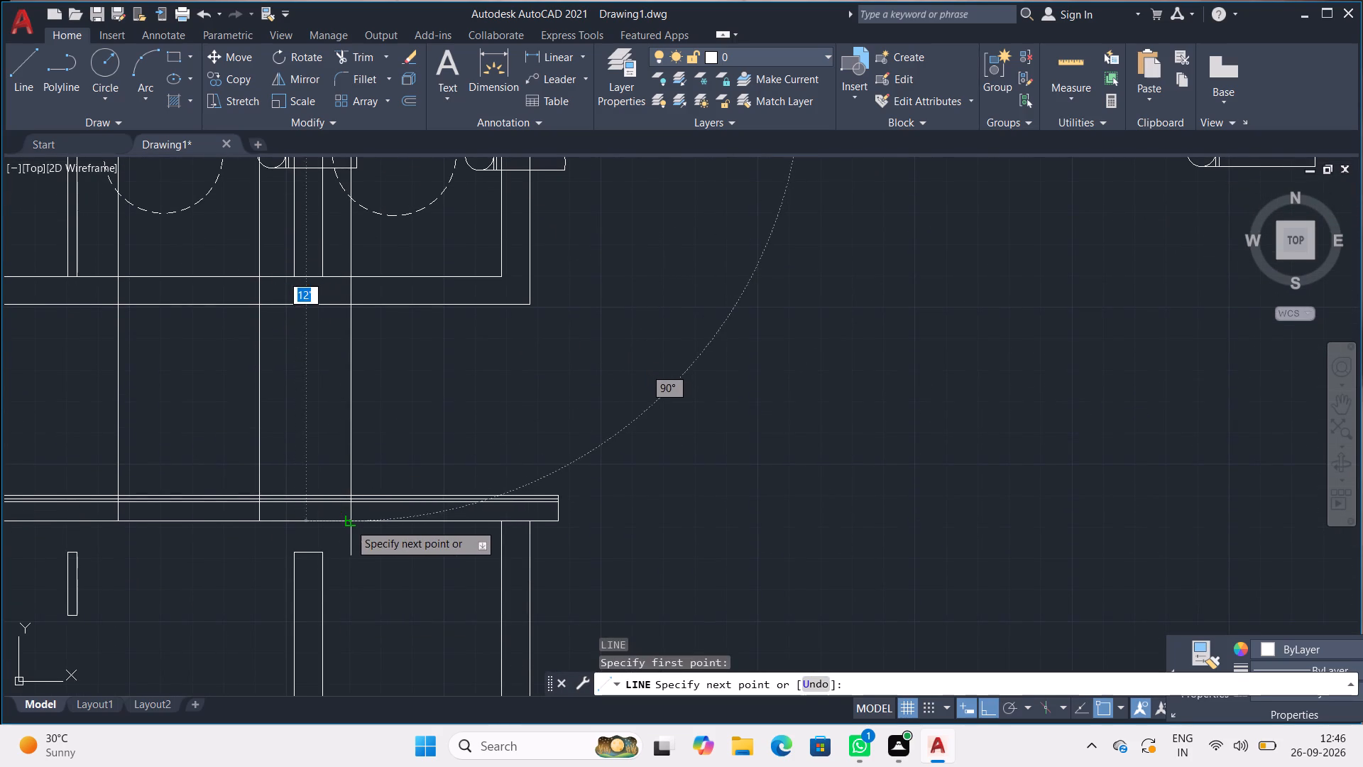
left_click(349, 523)
key("space")
scroll(312, 404, "down", 1)
middle_click_drag(312, 404, 378, 397)
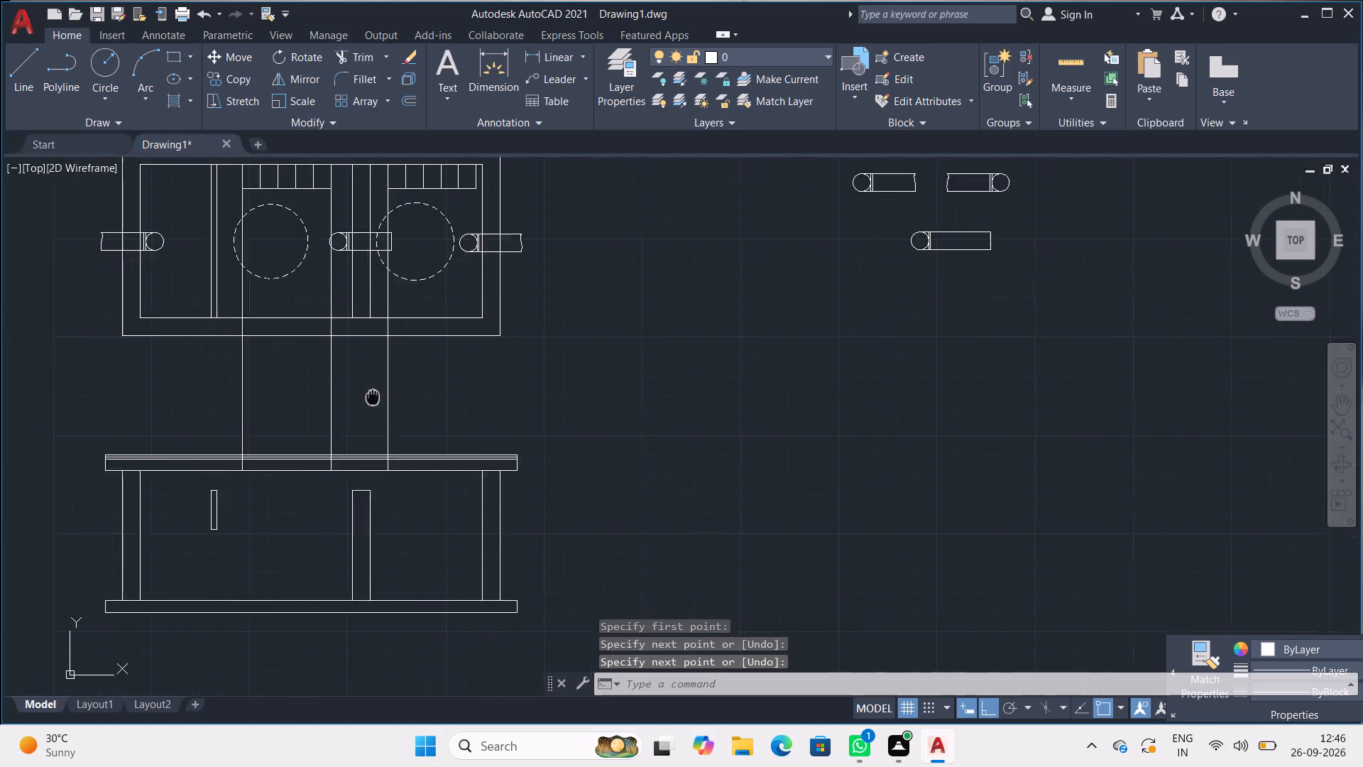
middle_click_drag(378, 397, 574, 424)
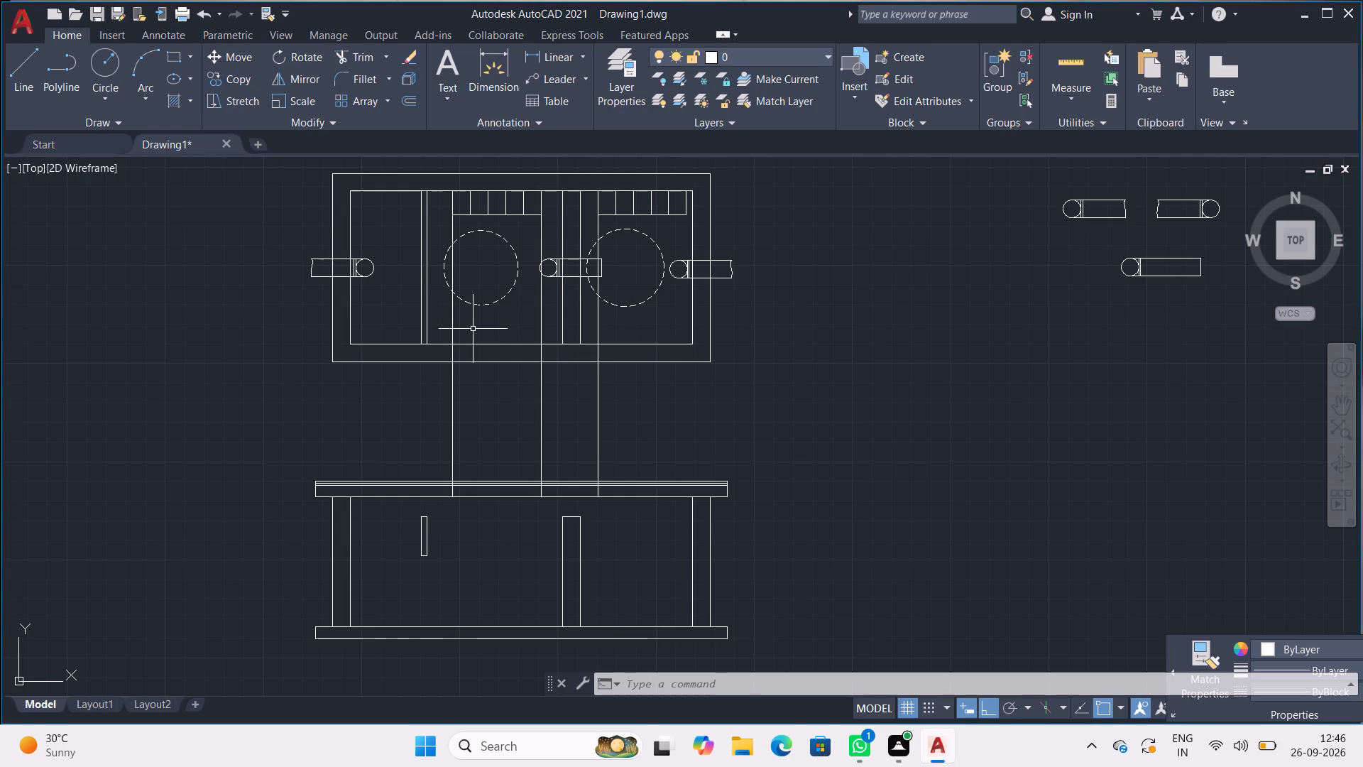
Project a vertical line about 12' down from the foot of the right five-cell strip's last divider to the top slab's underside.
middle_click_drag(535, 230, 480, 292)
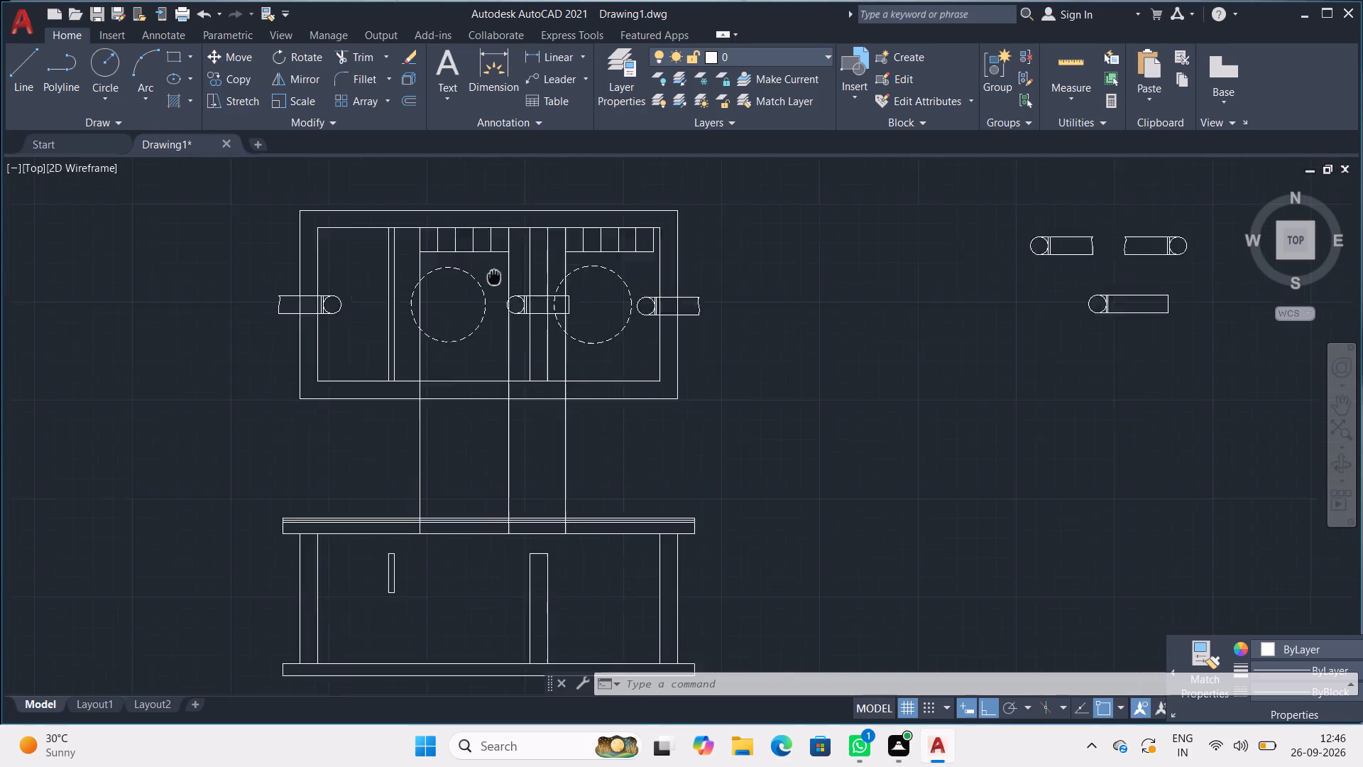
middle_click_drag(480, 292, 363, 380)
middle_click_drag(465, 374, 431, 326)
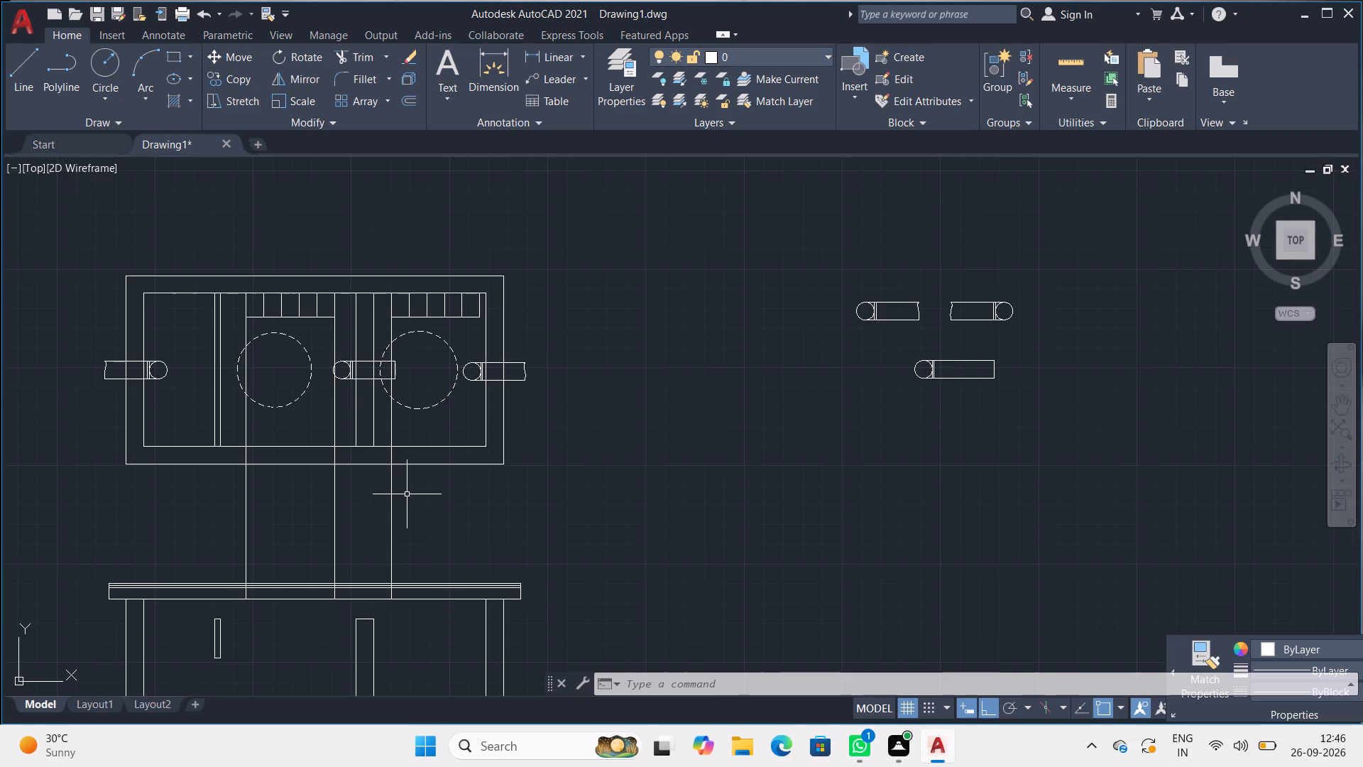
key("l")
key("Return")
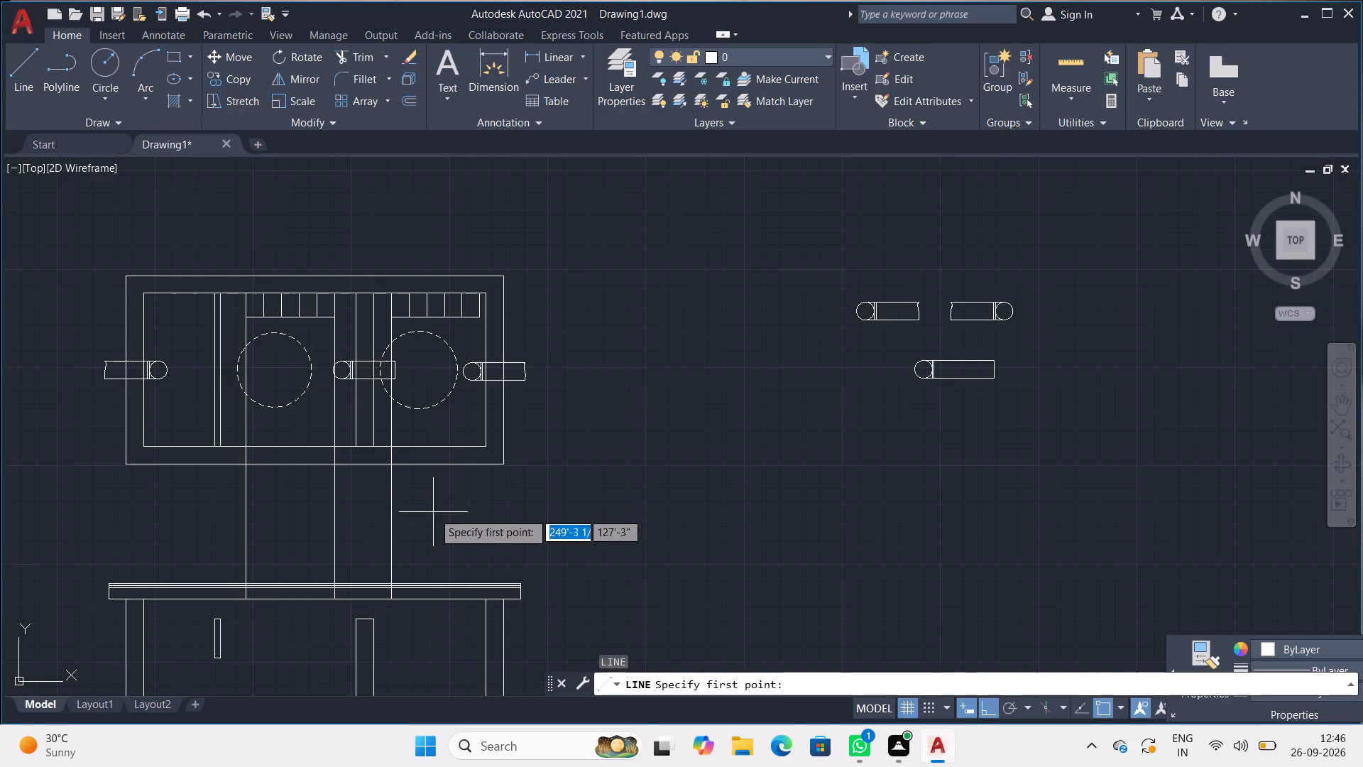
left_click(460, 320)
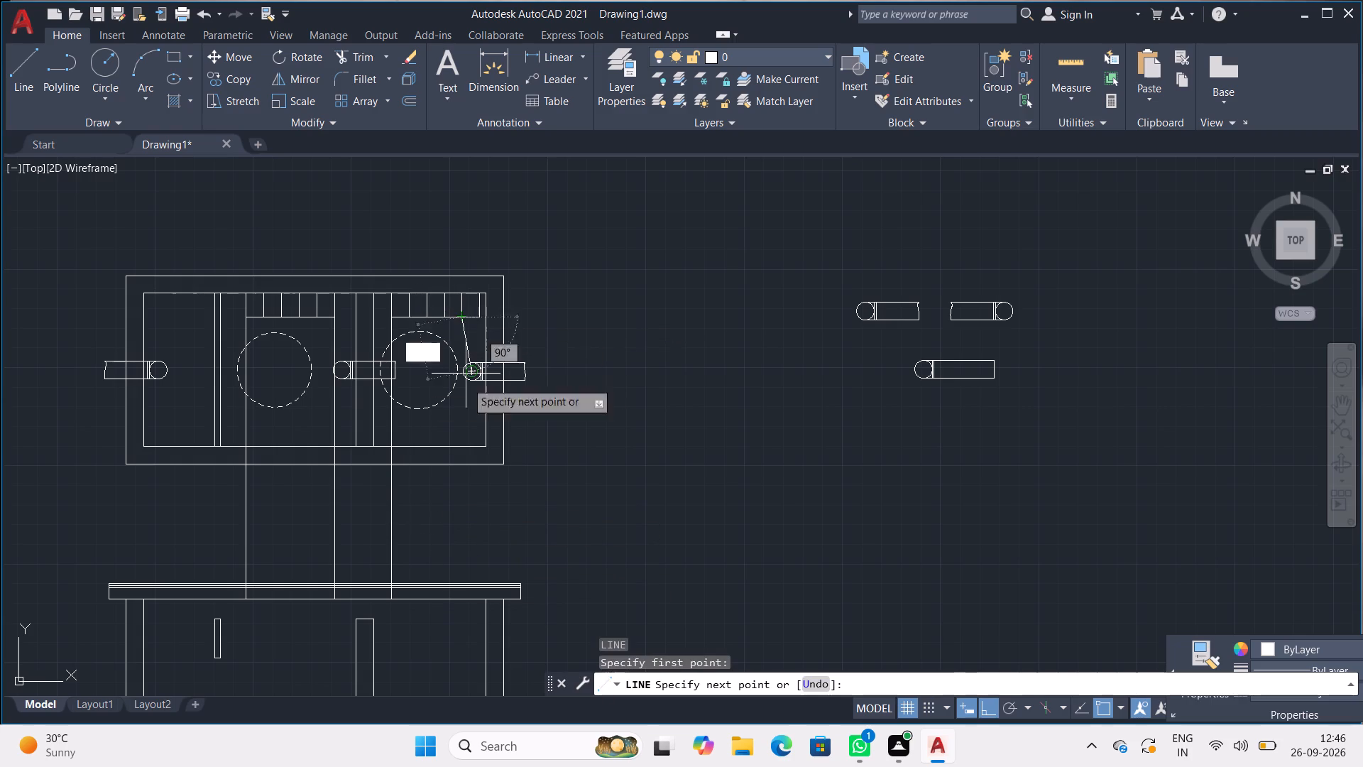
left_click(464, 600)
key("space")
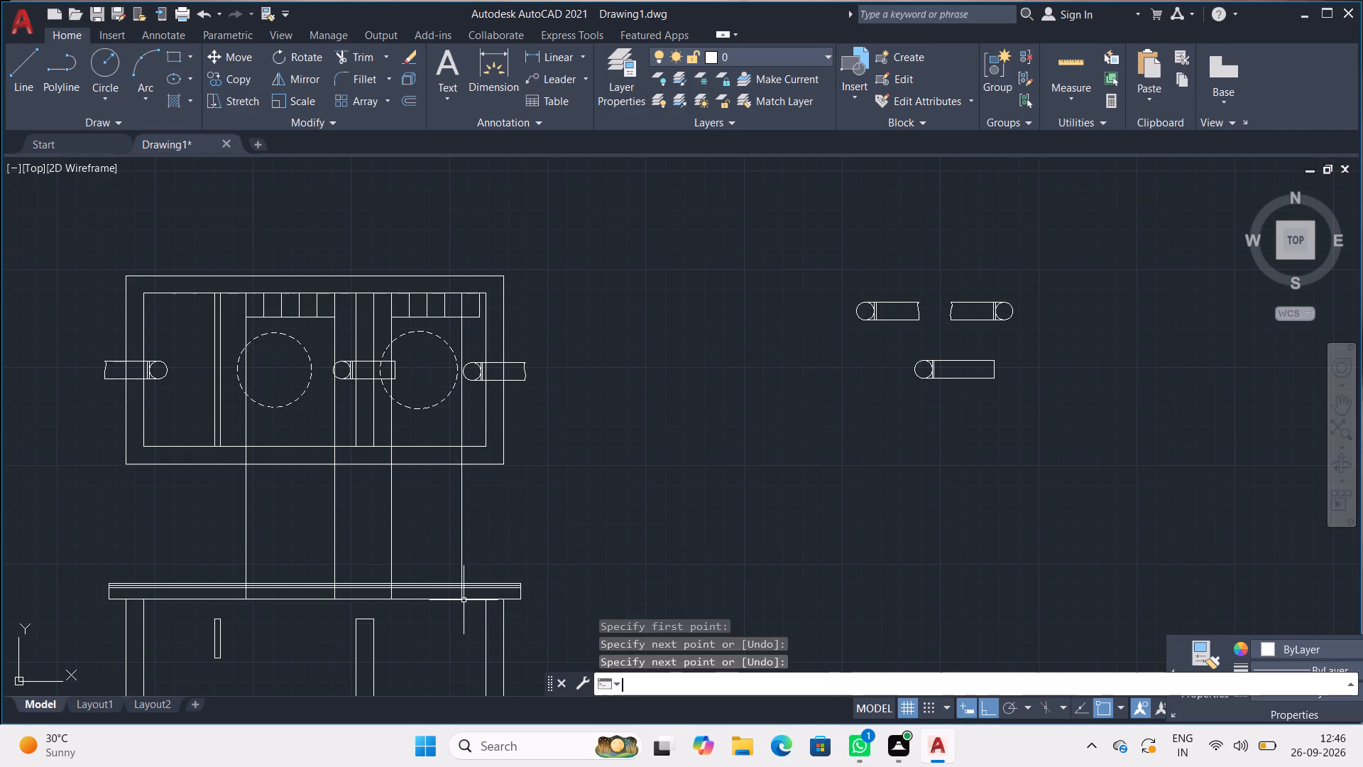
Trim the four projection lines between the plan's outer bottom edge and the top of the section's slab.
type("TR")
key("Return")
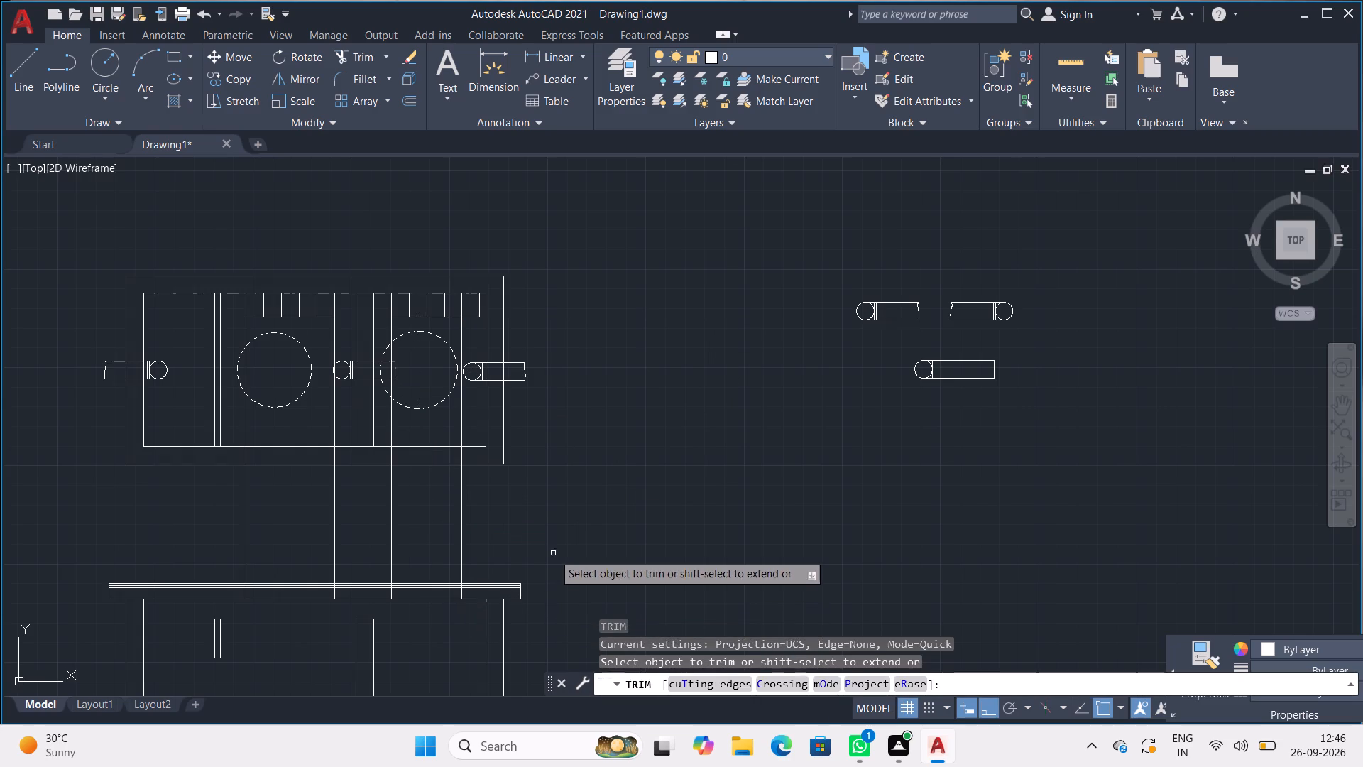
left_click_drag(533, 523, 228, 483)
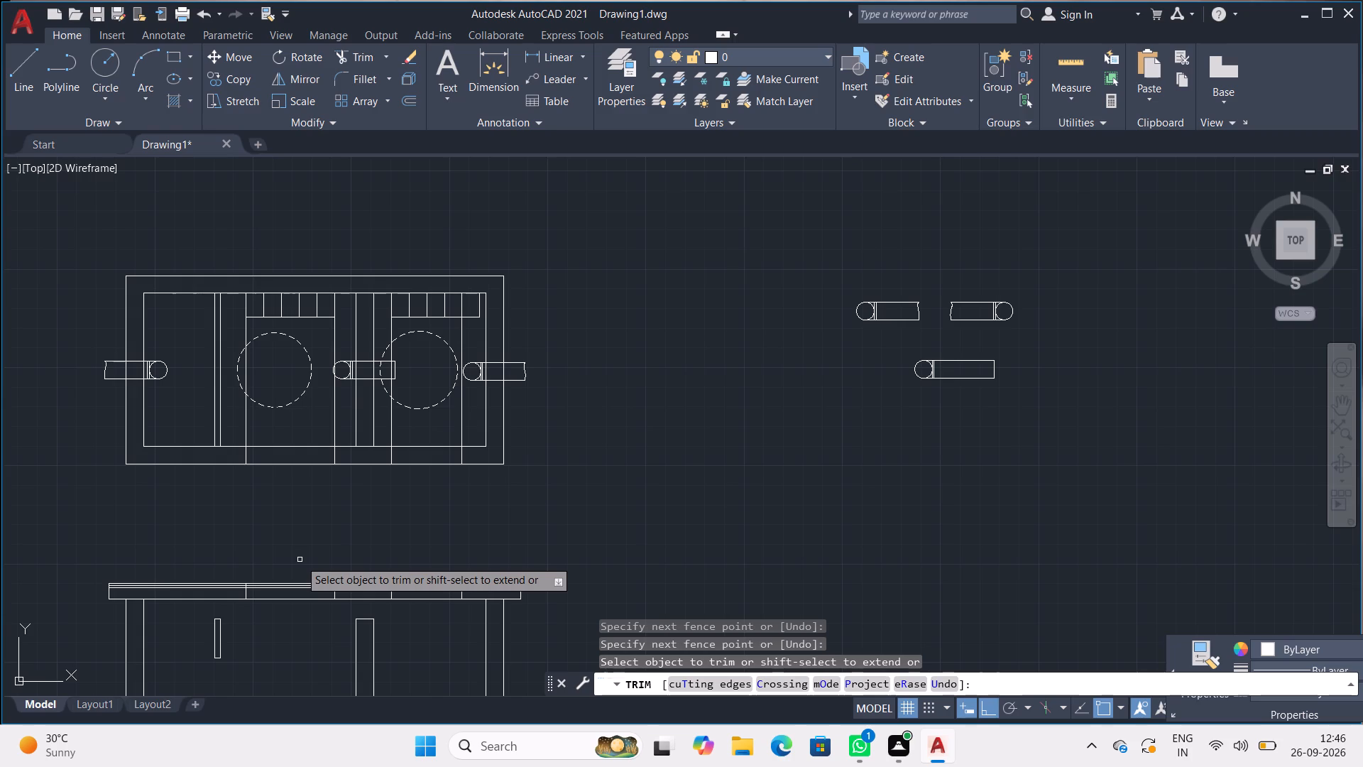
scroll(297, 562, "up", 3)
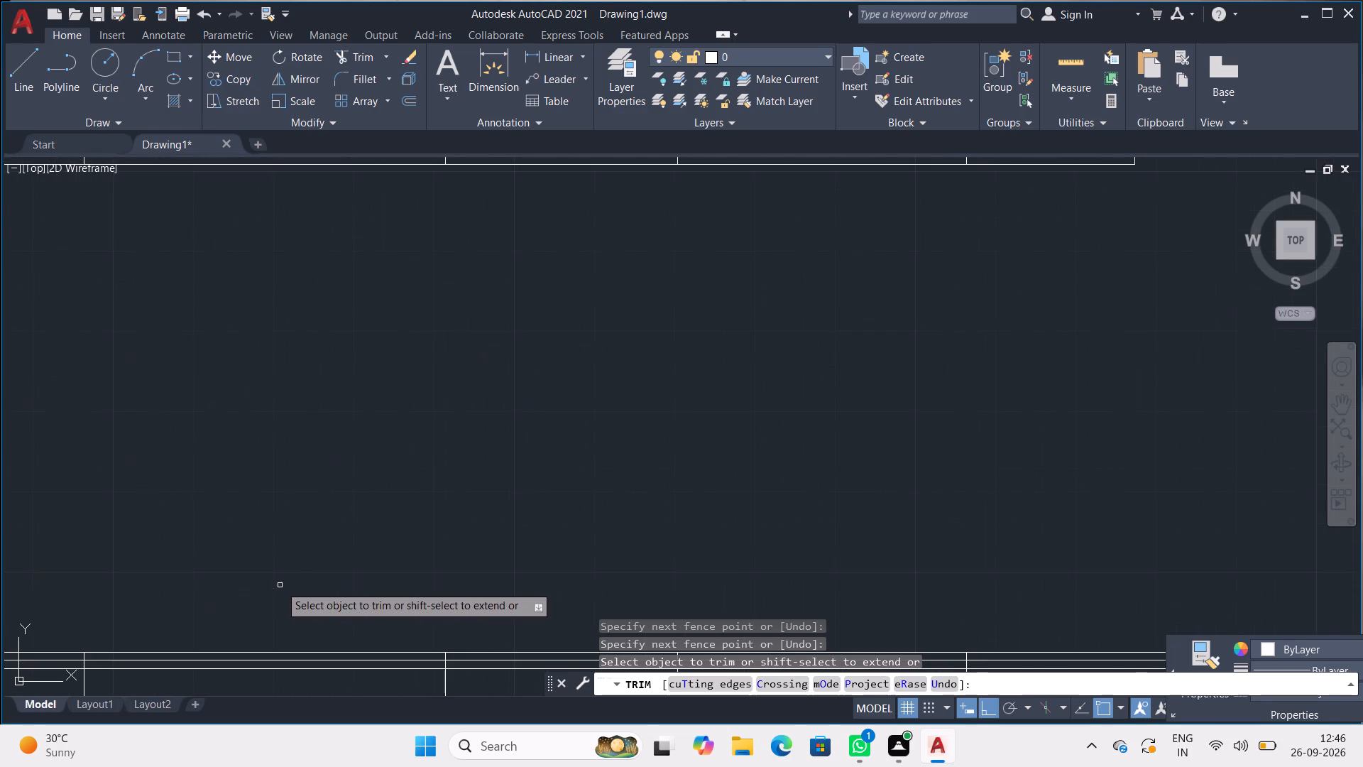
middle_click_drag(280, 584, 547, 462)
middle_click_drag(527, 521, 722, 397)
scroll(573, 448, "up", 1)
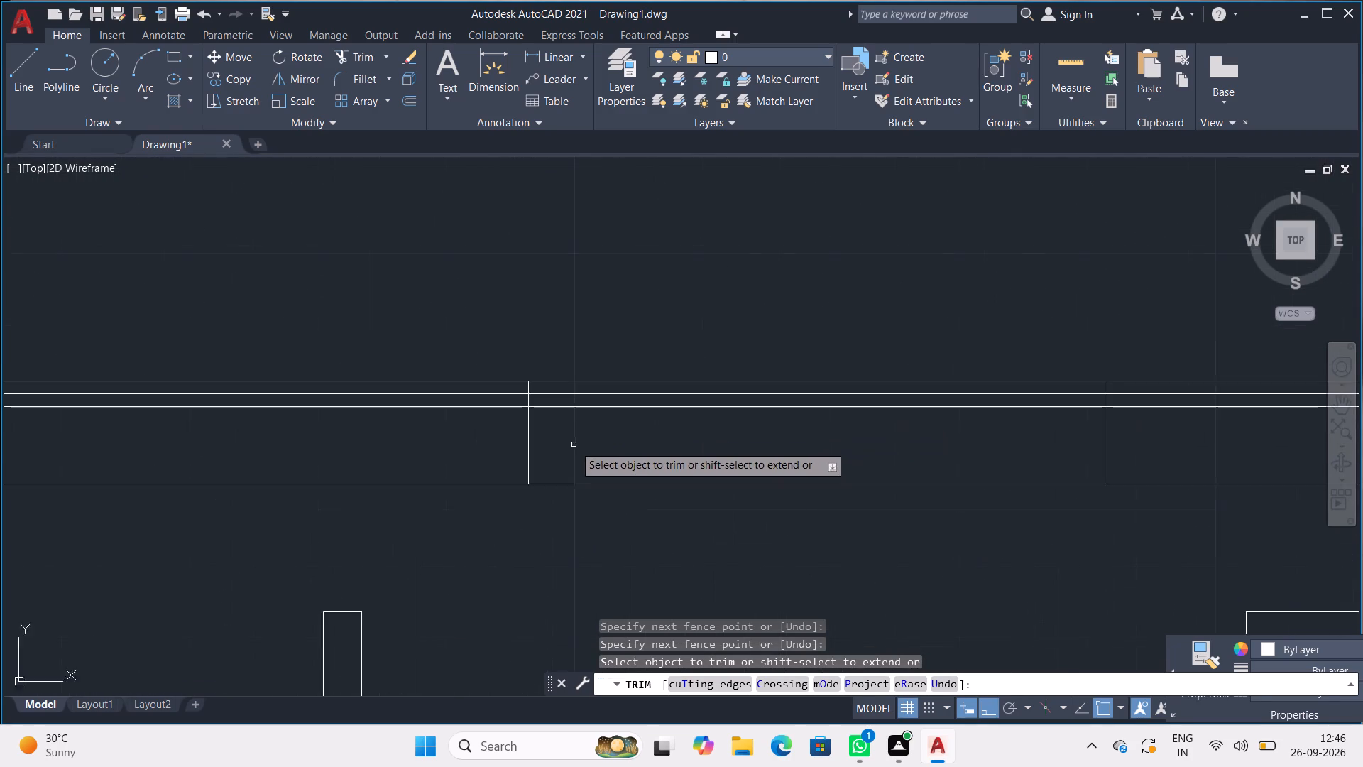
scroll(574, 445, "up", 1)
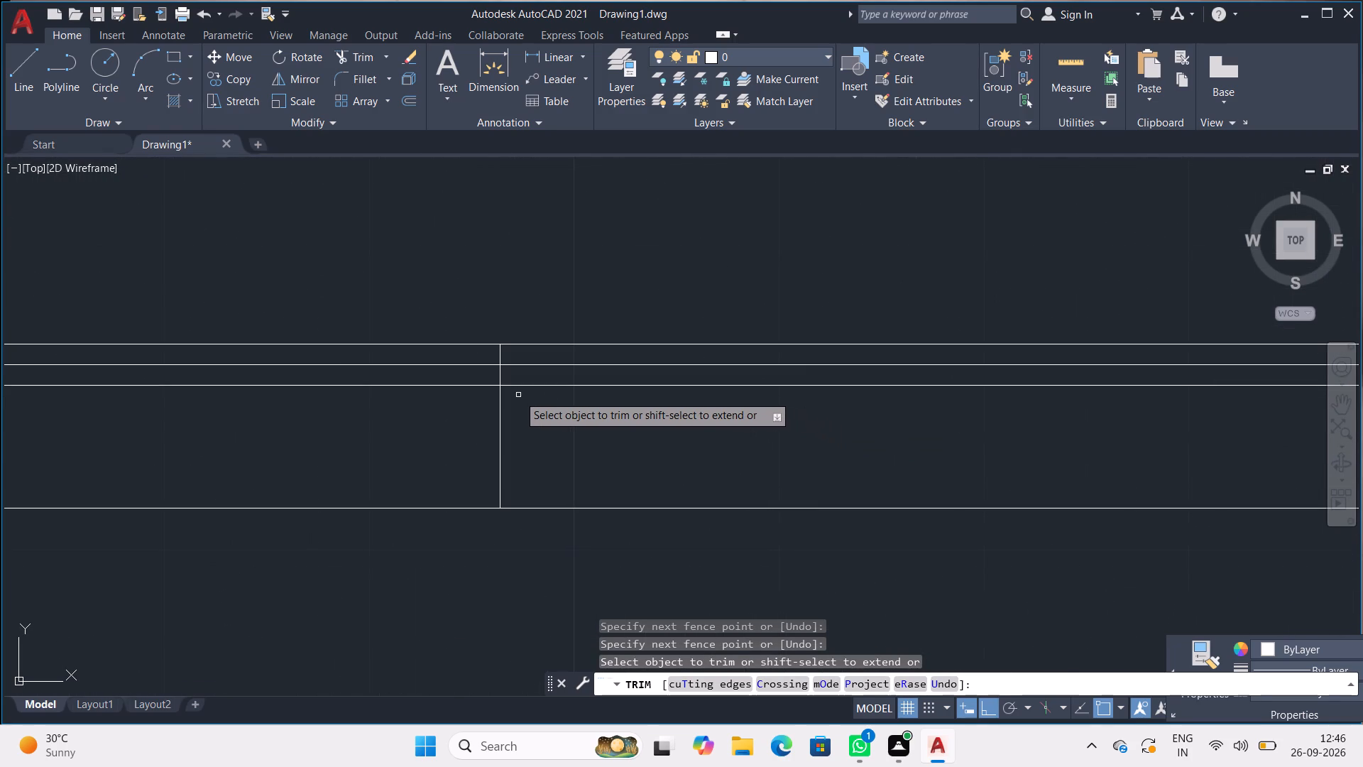
key("Escape")
key("Escape")
key("Escape")
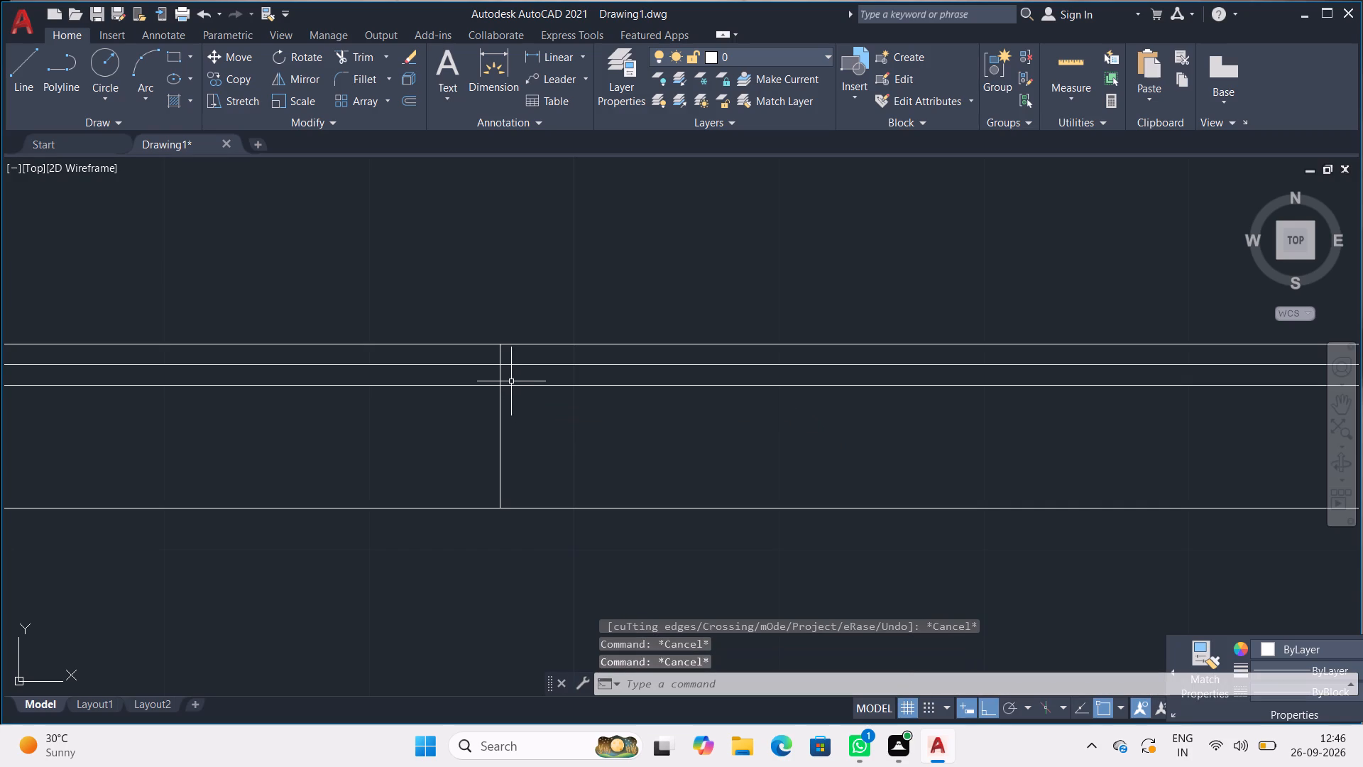
Draw a stepped line from the leftmost projection line through the slab's two thin layers, stepping 1" left at each layer.
key("l")
key("Return")
left_click(498, 381)
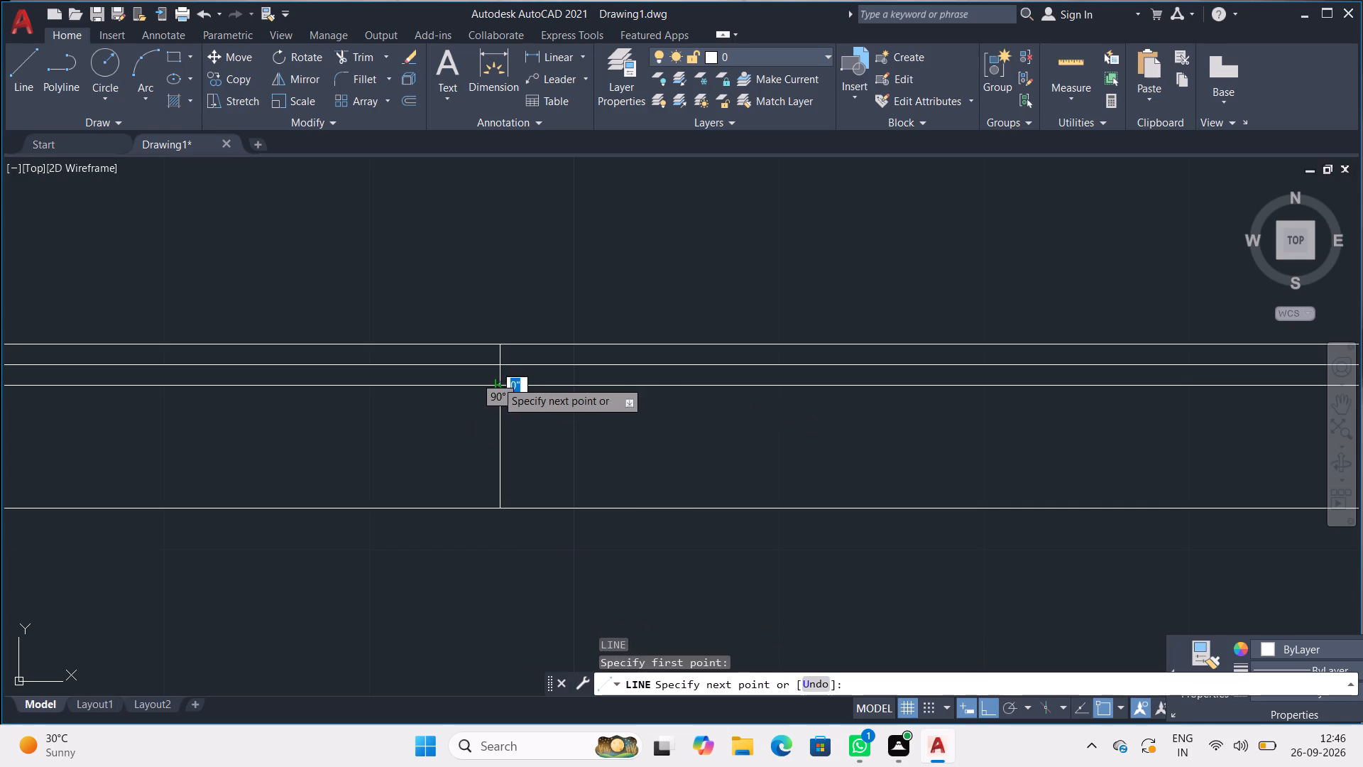
key("1")
key("shift+quotedbl")
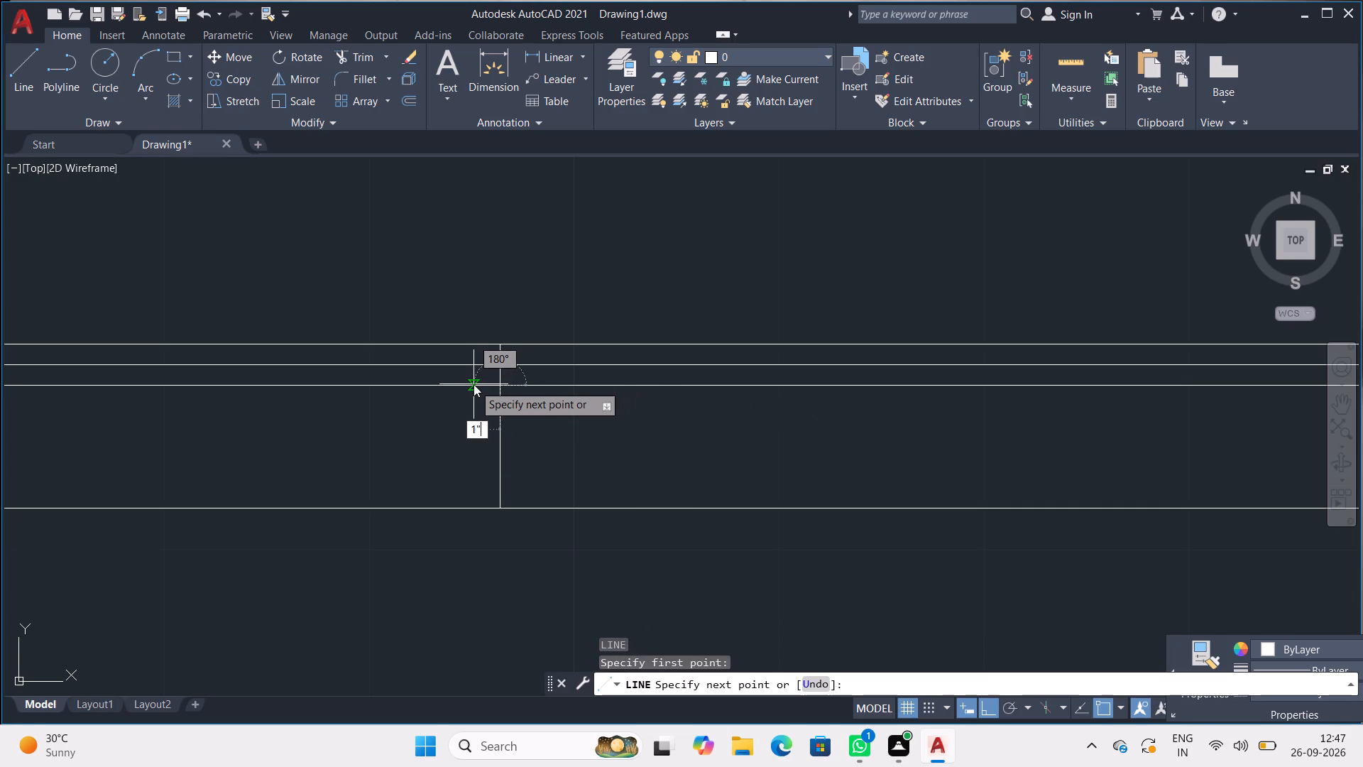
key("Return")
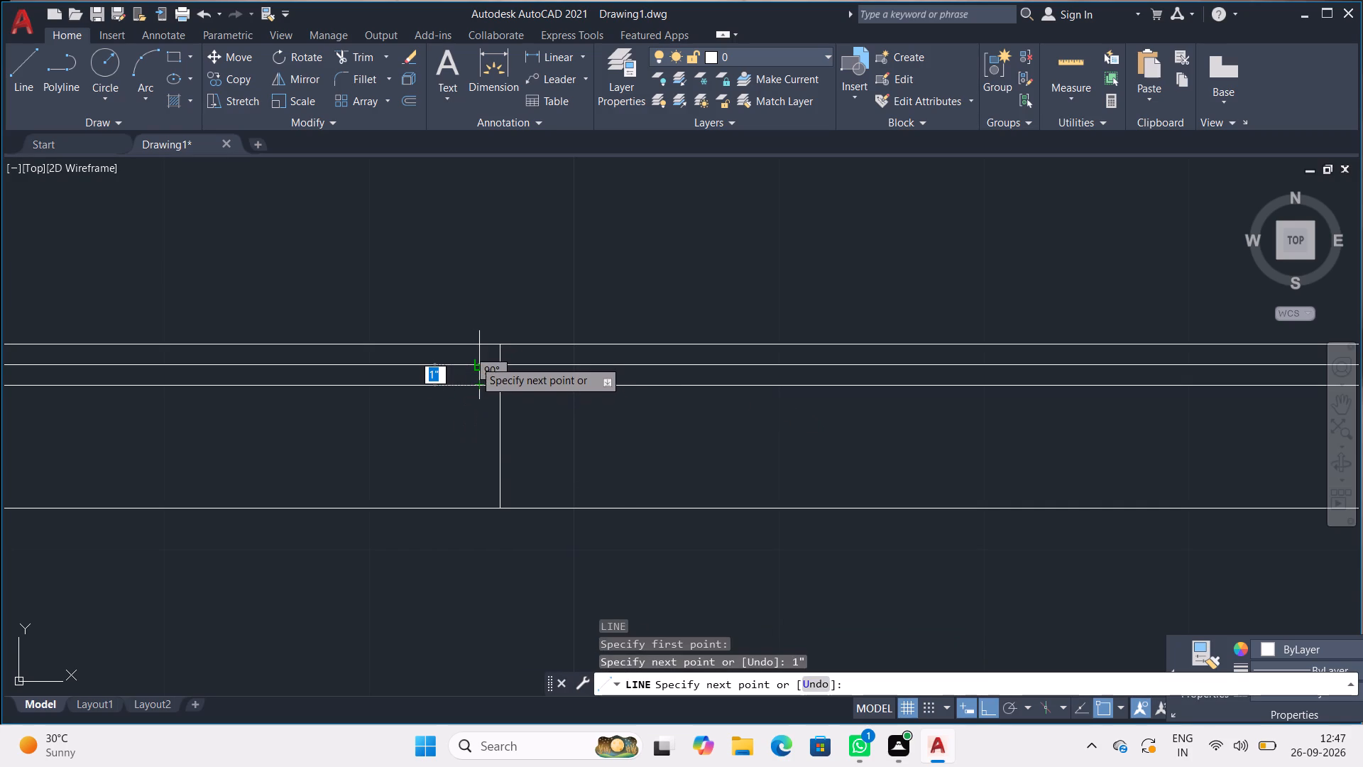
left_click(474, 360)
type("1\"")
key("Return")
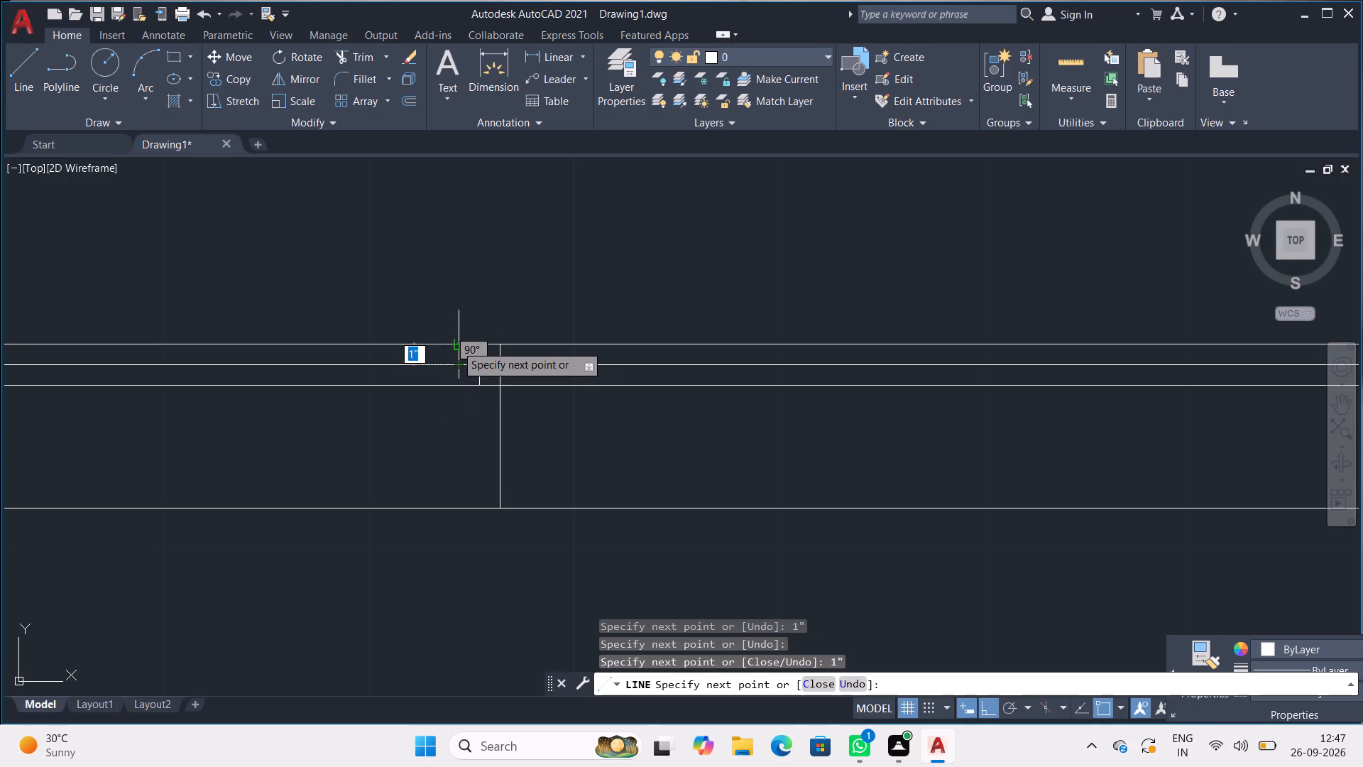
left_click(456, 344)
key("space")
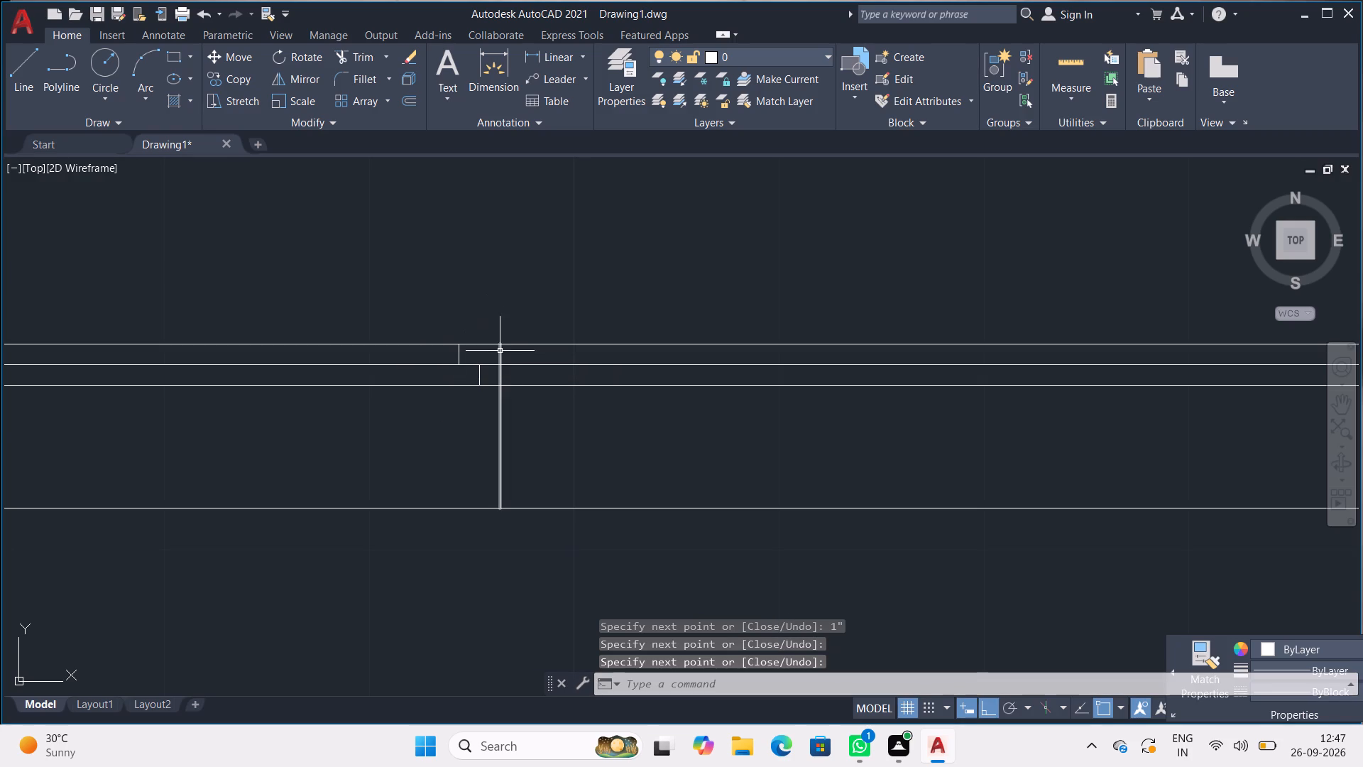
Trim the leftmost projection line's two segments within the slab's thin upper layers.
type("TR")
key("Return")
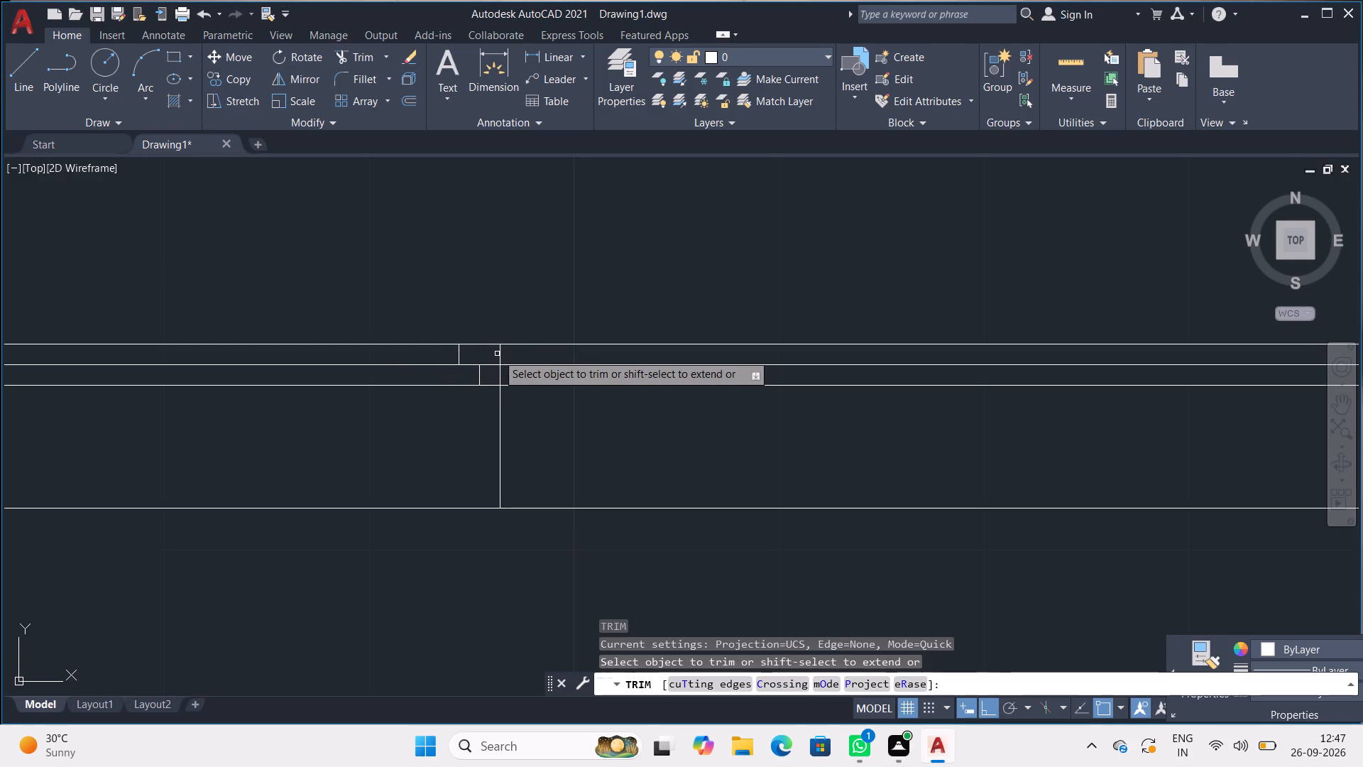
left_click(498, 354)
left_click(498, 376)
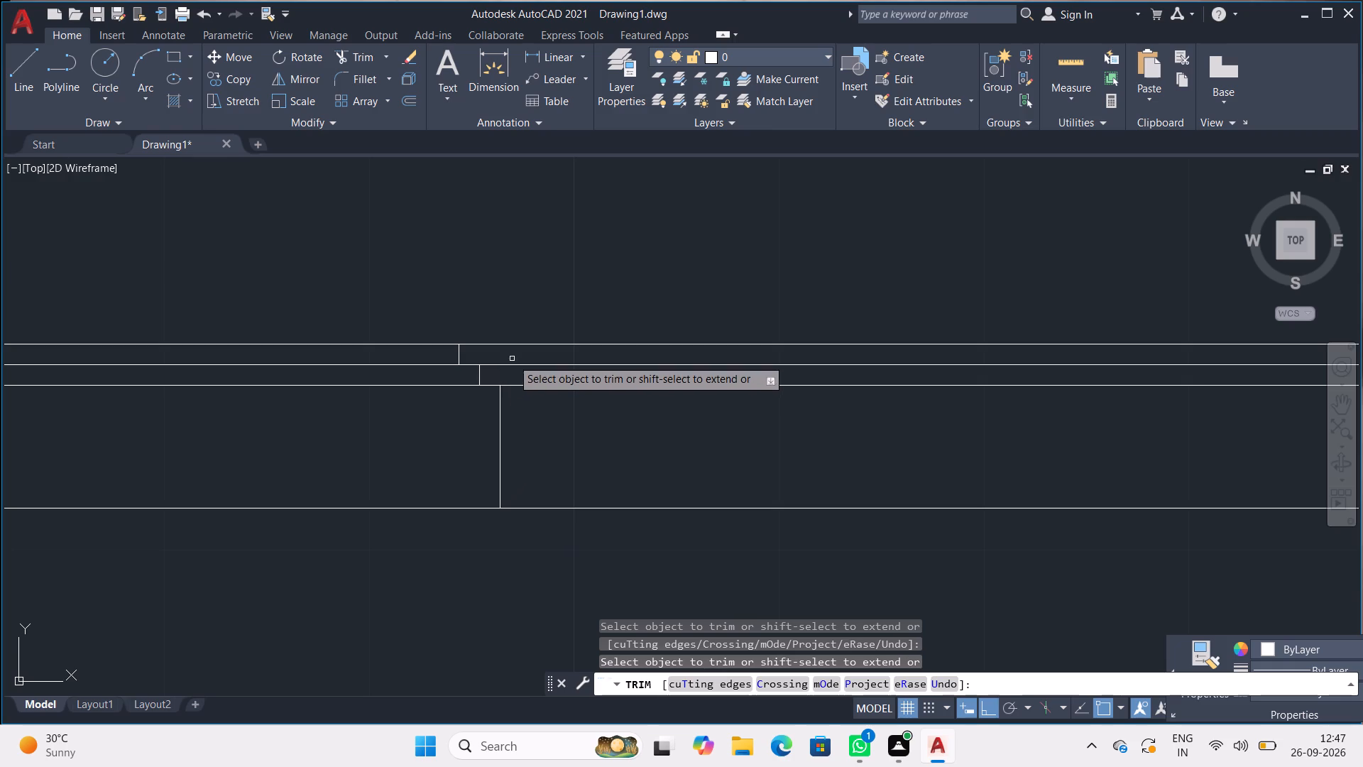
scroll(512, 356, "down", 2)
middle_click_drag(515, 328, 914, 330)
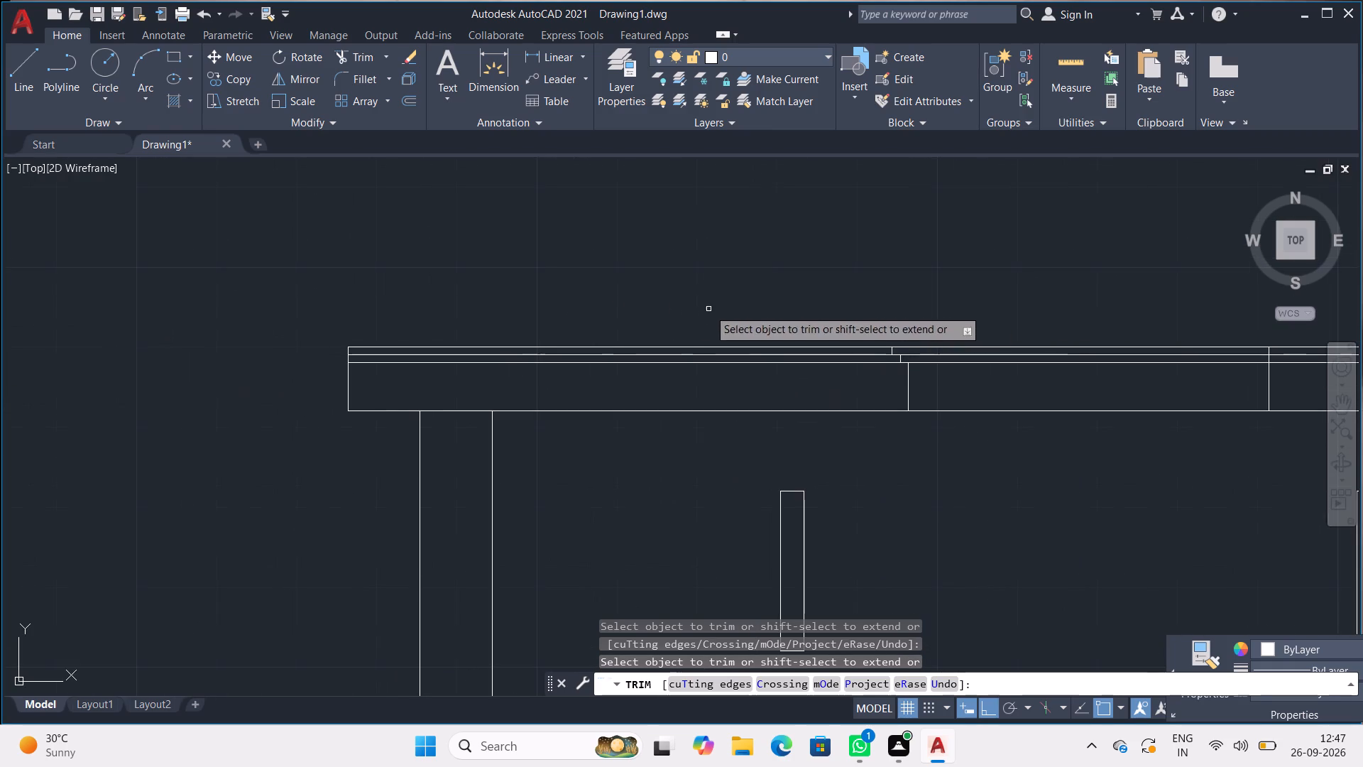
middle_click_drag(684, 308, 929, 339)
middle_click_drag(677, 346, 695, 346)
scroll(611, 364, "up", 3)
key("Escape")
key("Escape")
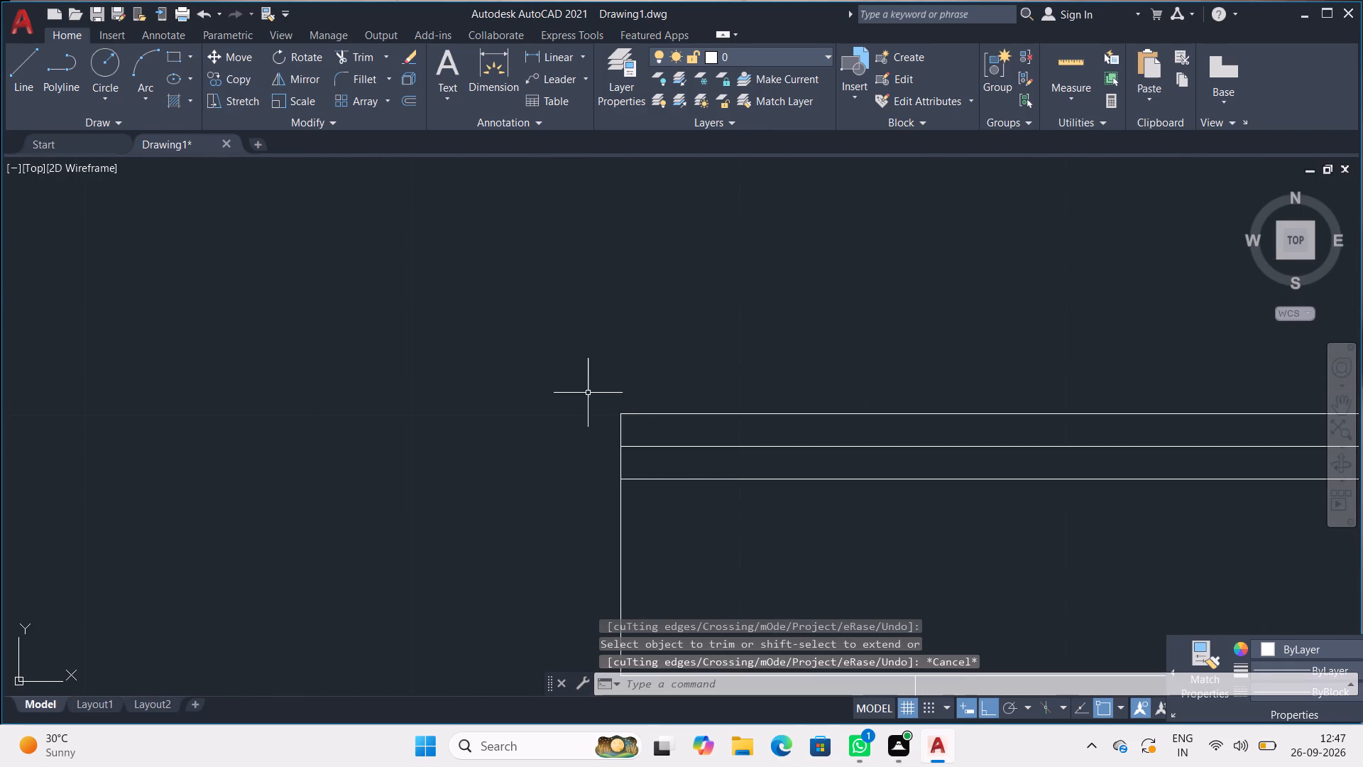
Draw a stepped line at the top slab's left end through the two thin layers, stepping 1" right at each layer.
key("l")
key("Return")
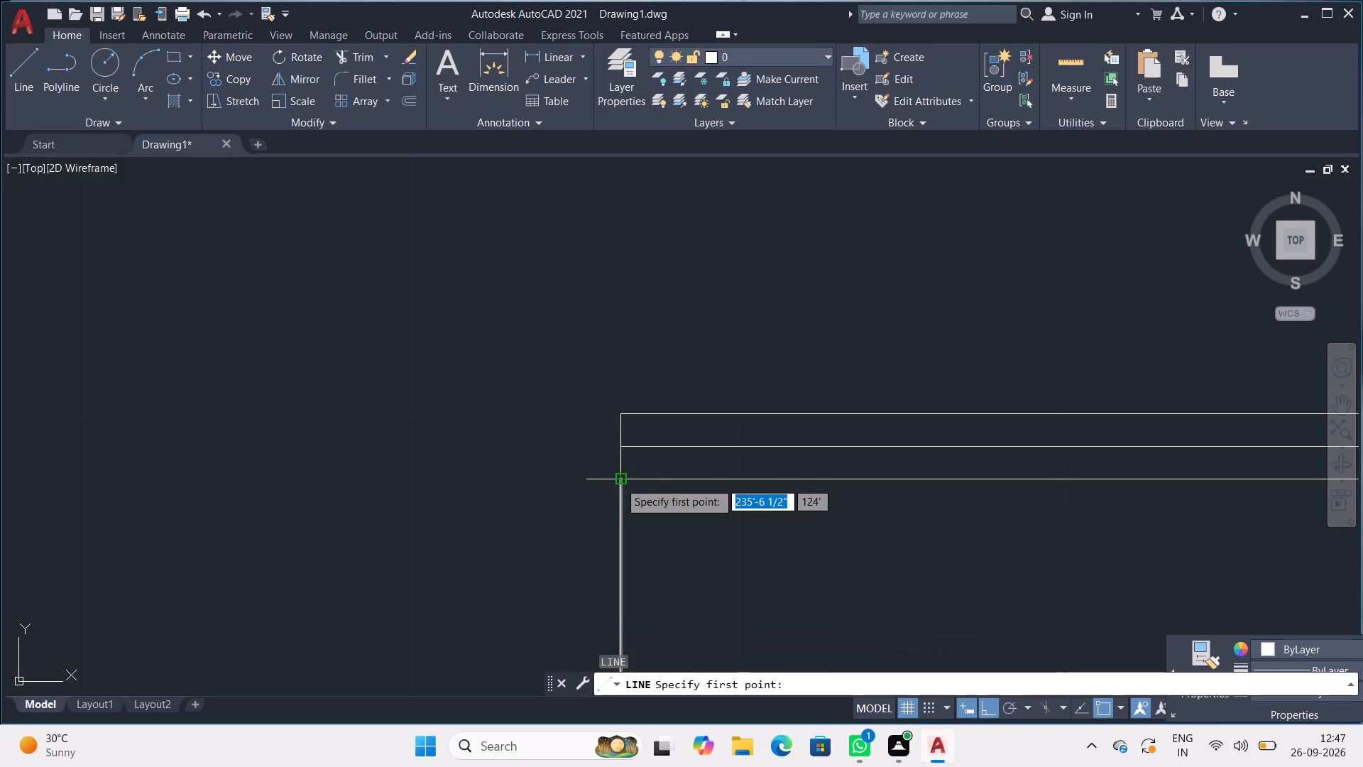
left_click(619, 482)
key("1")
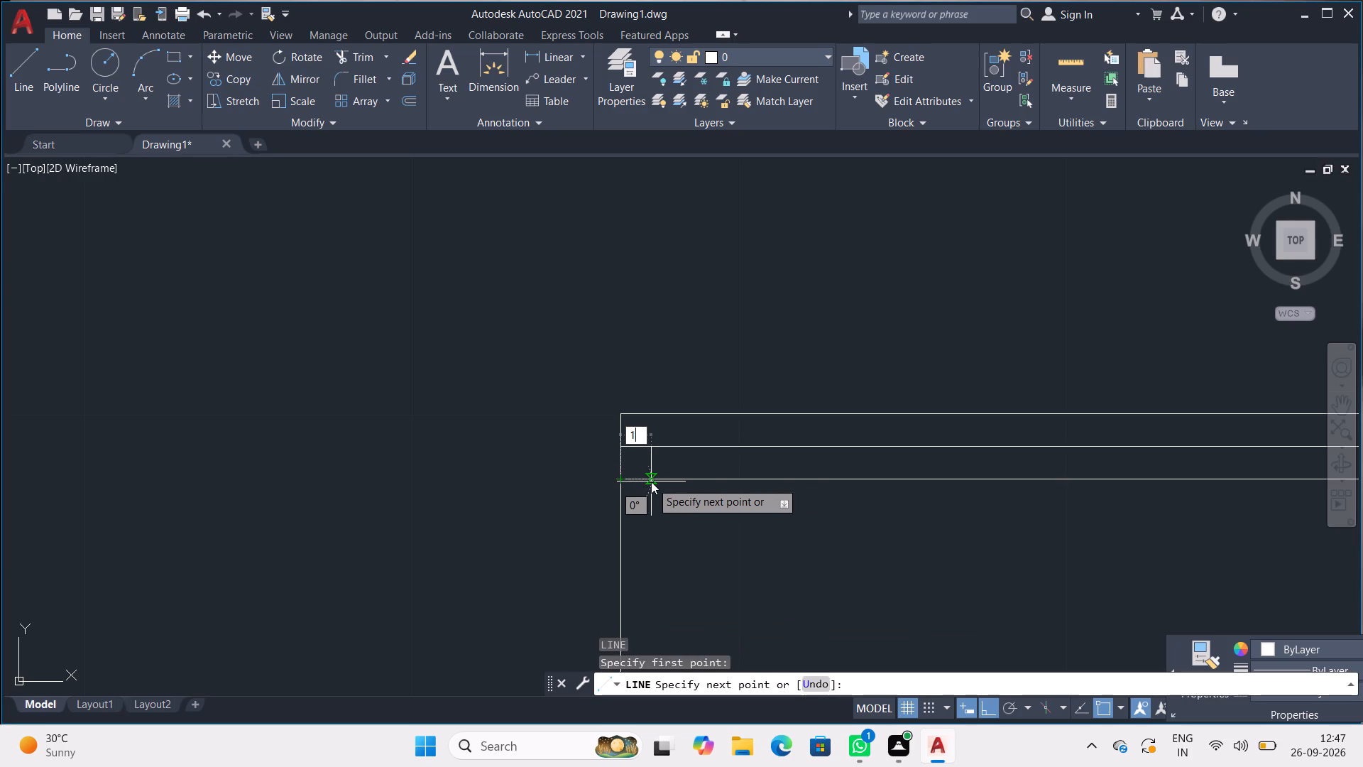
key("shift+quotedbl")
key("Return")
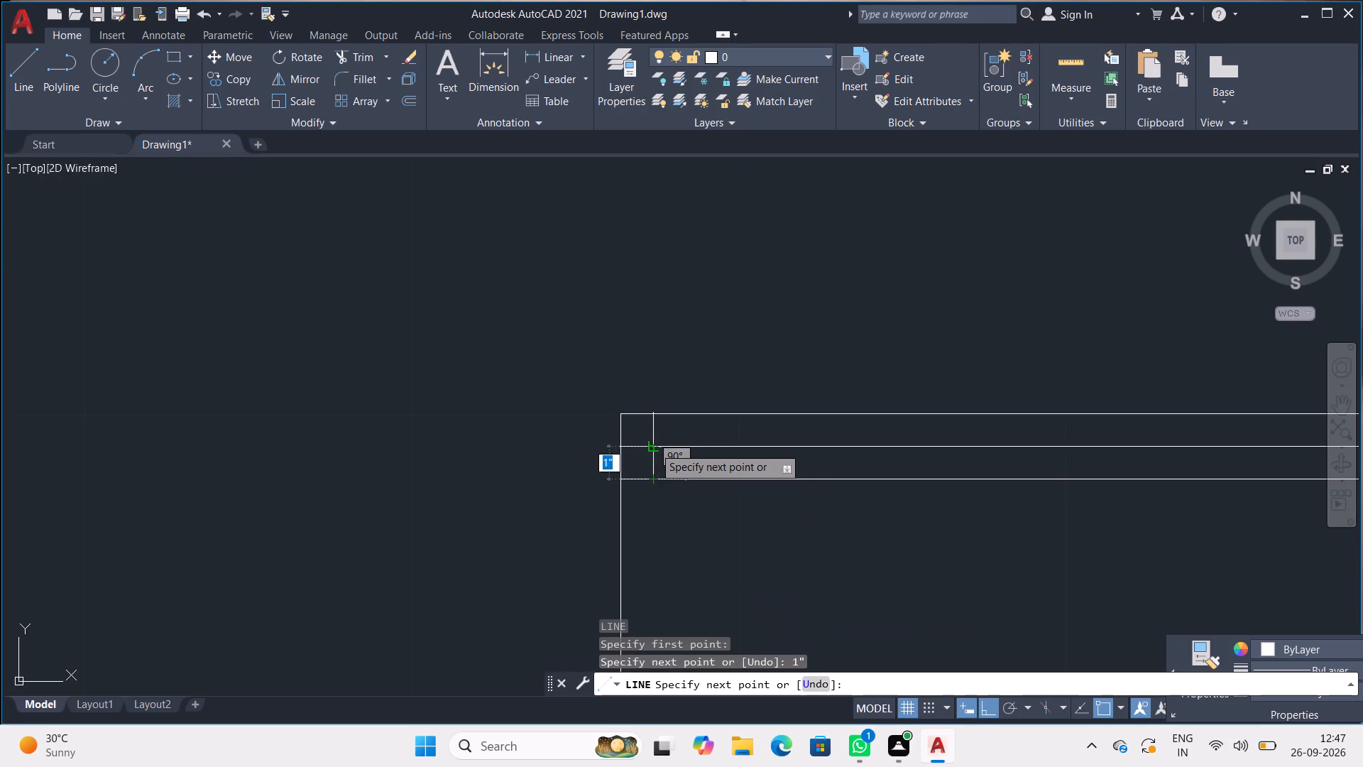
left_click(655, 444)
type("1\"")
key("Return")
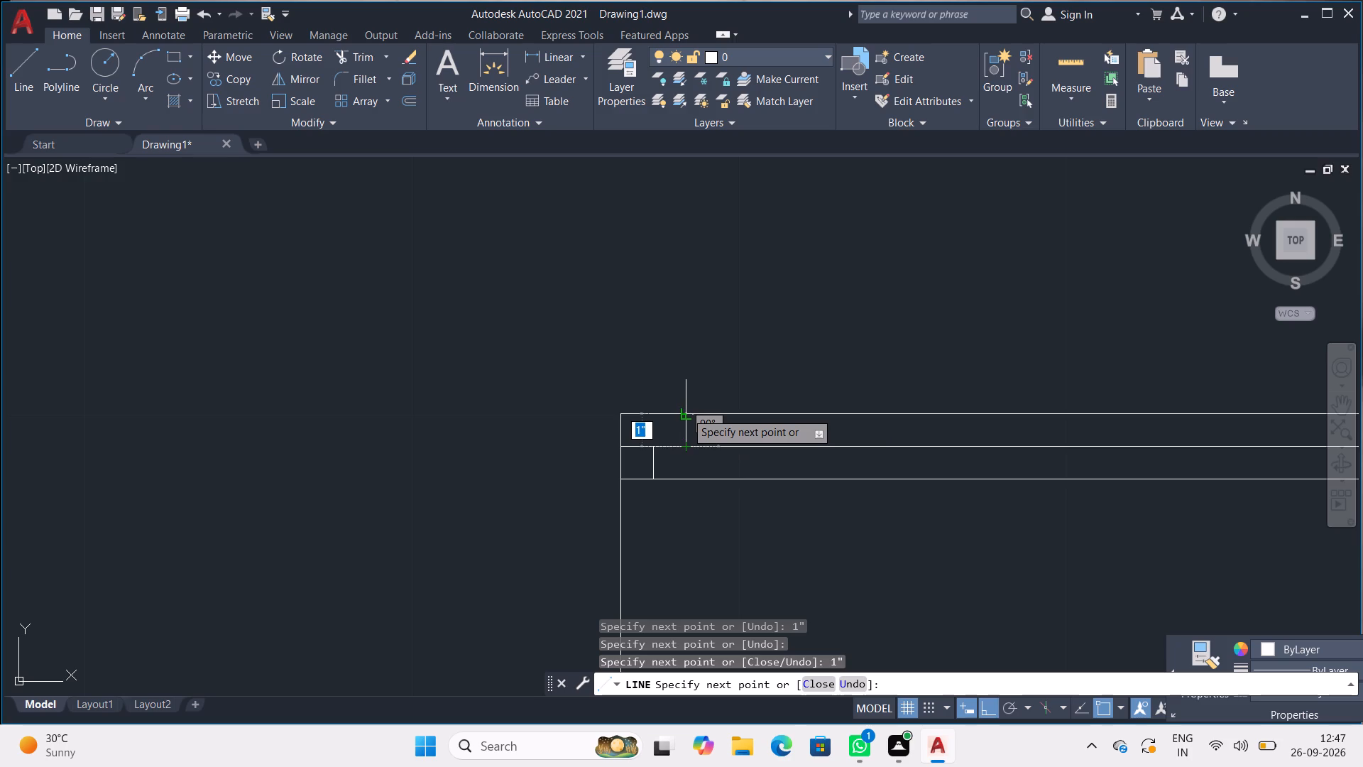
left_click(686, 412)
key("space")
Draw a stepped line from the second projection line through the slab's two thin layers, stepping 1" right at each layer.
scroll(772, 386, "down", 2)
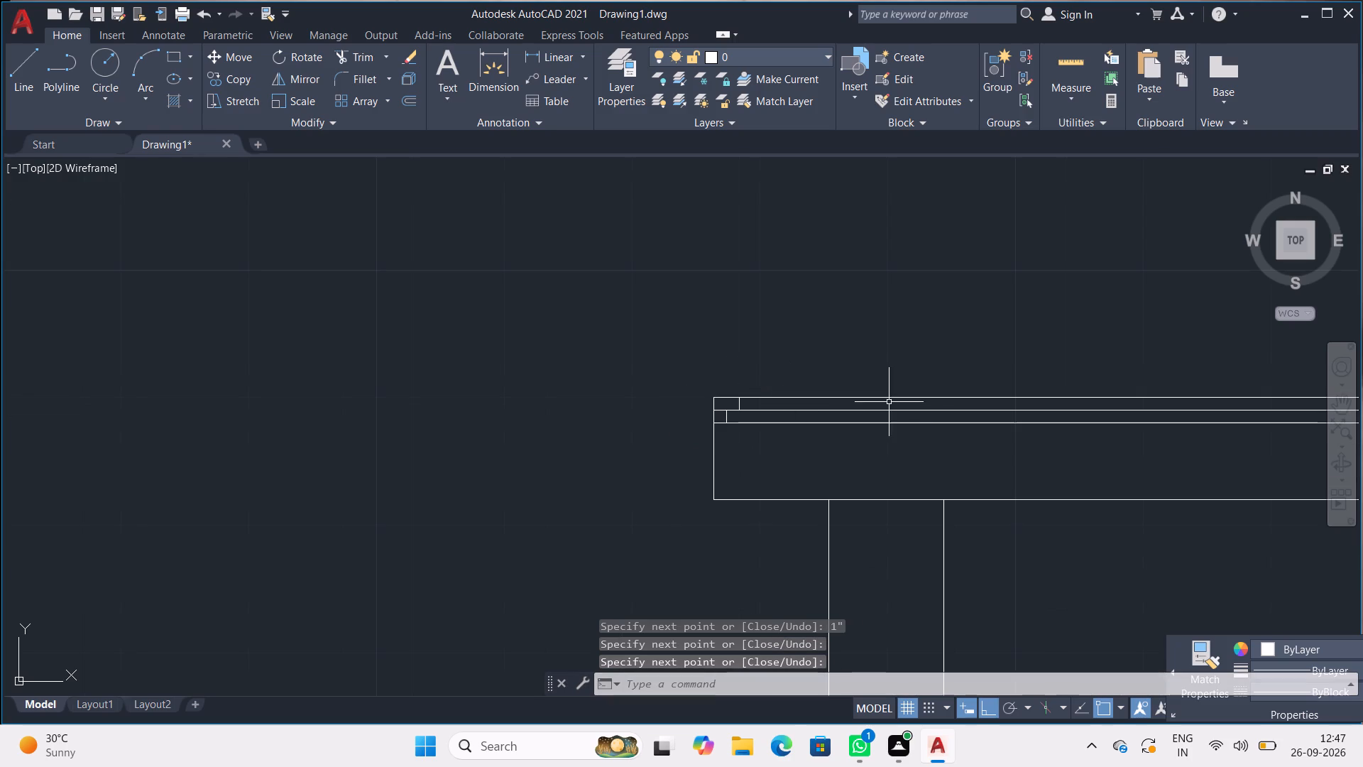
scroll(914, 404, "down", 1)
middle_click_drag(967, 408, 184, 342)
middle_click_drag(616, 358, 584, 372)
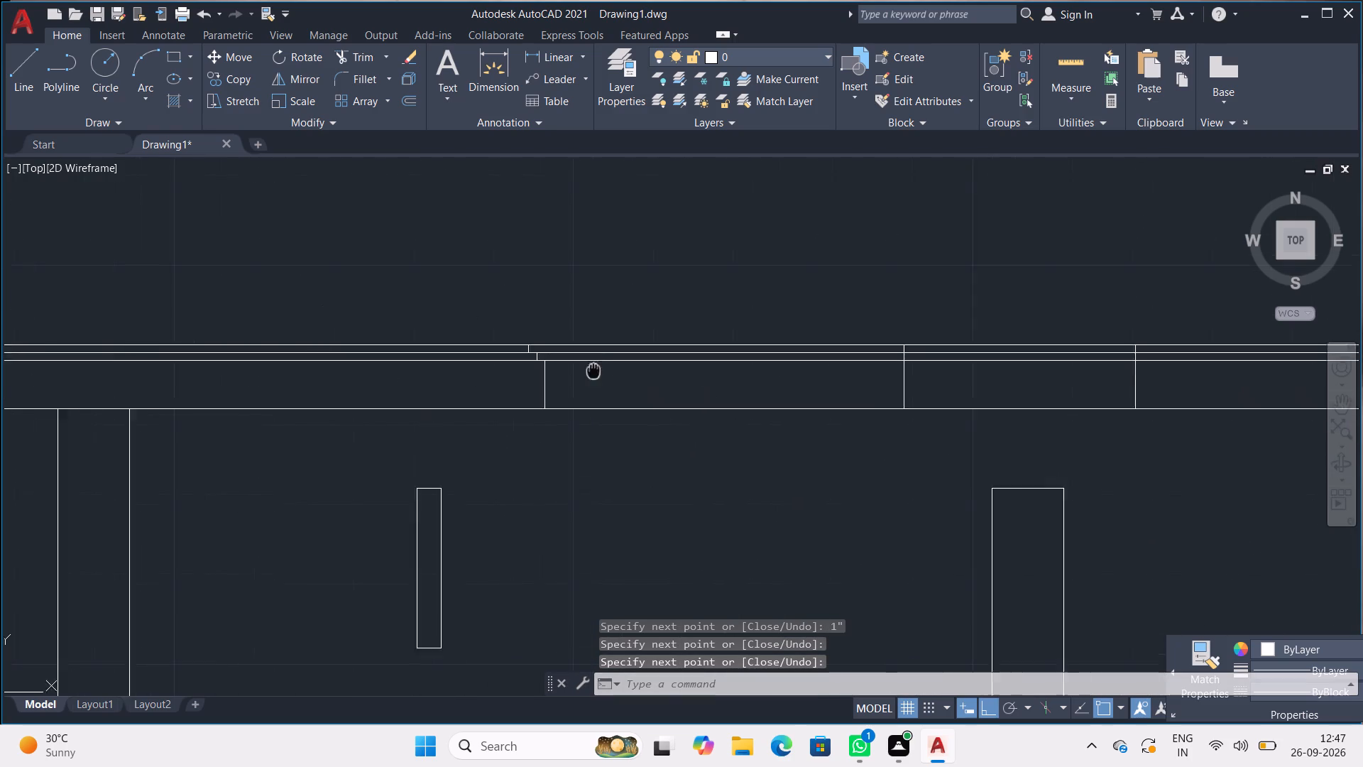
middle_click_drag(584, 372, 302, 423)
middle_click_drag(593, 418, 504, 440)
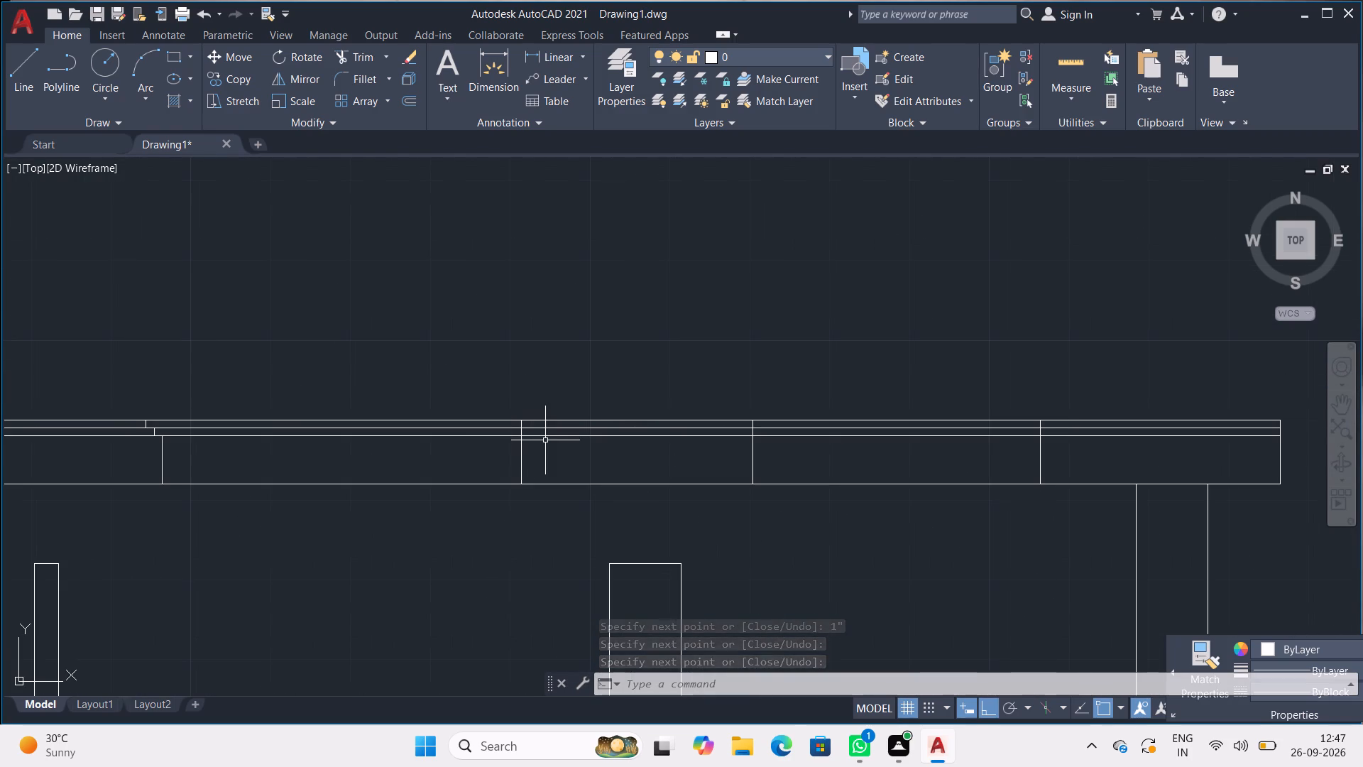
scroll(520, 440, "up", 3)
key("l")
key("Return")
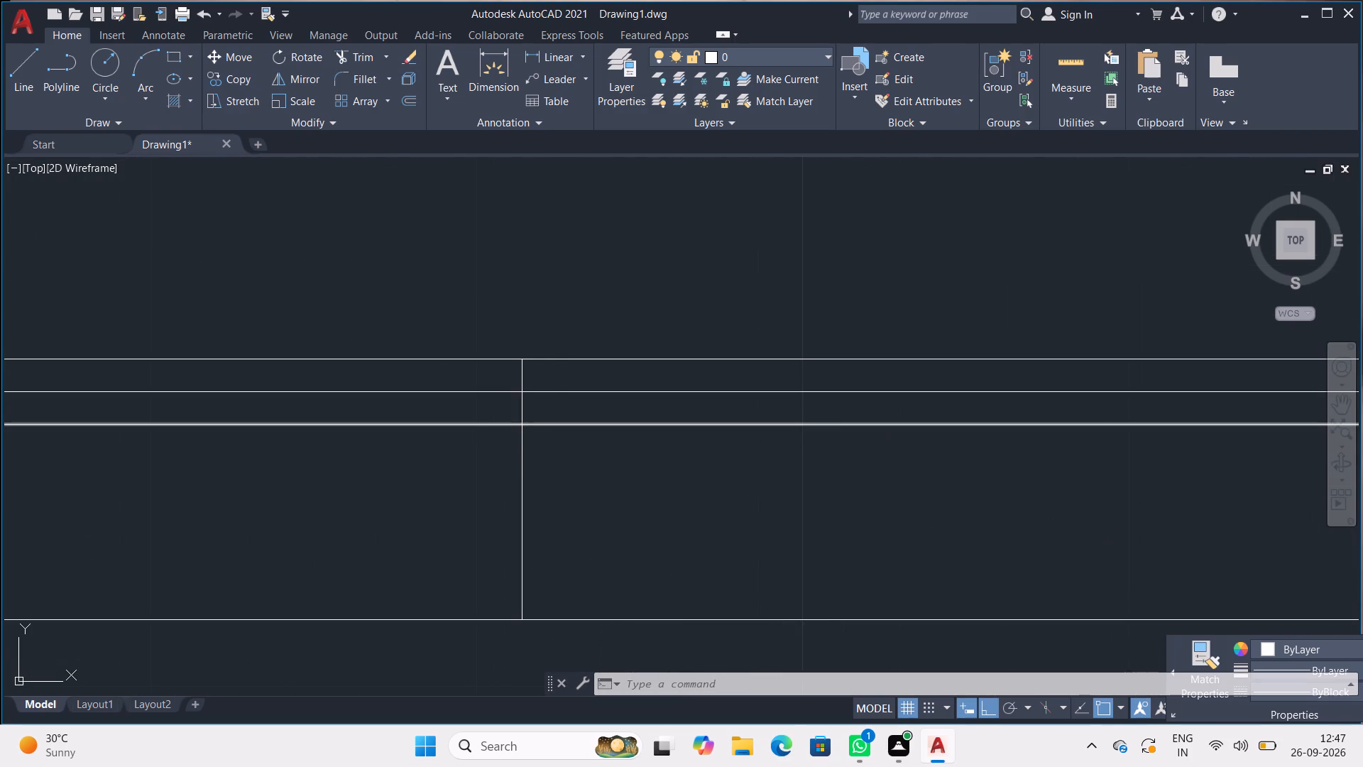
left_click(525, 425)
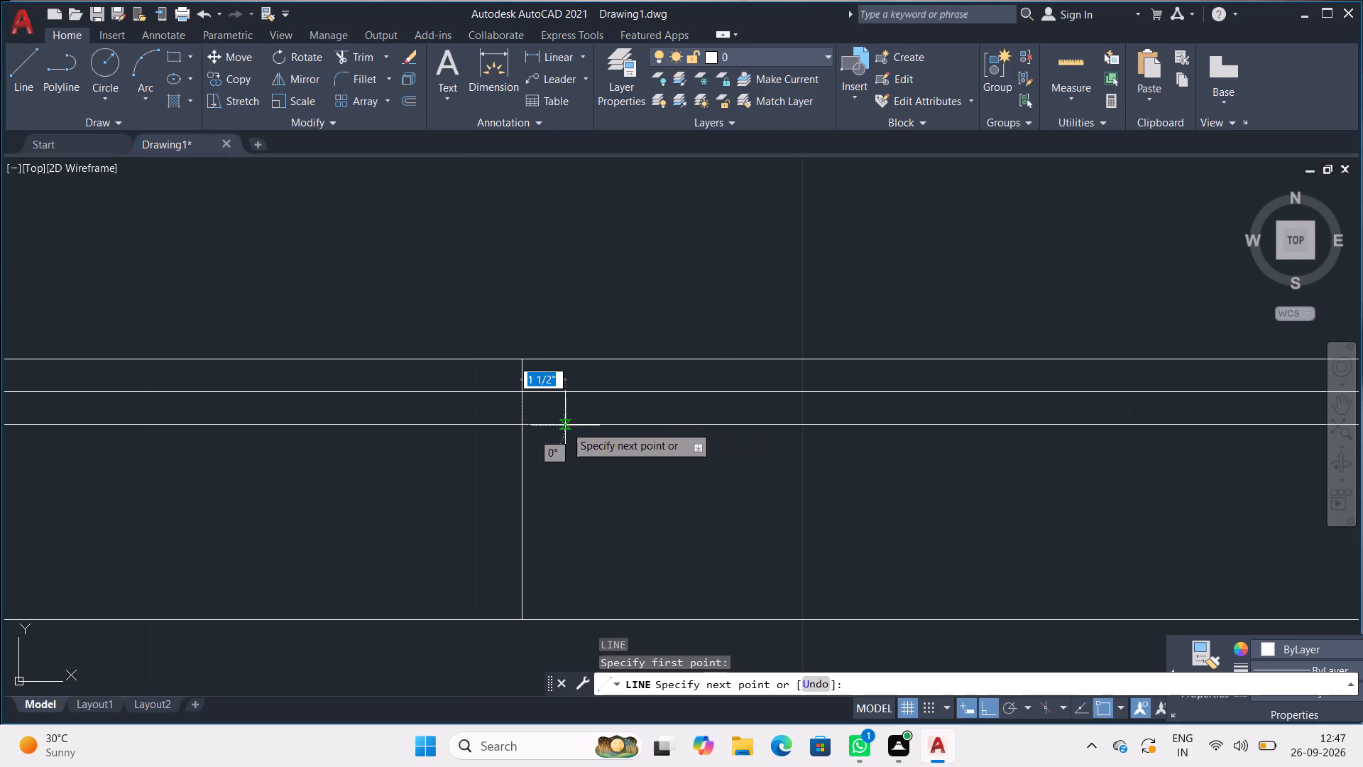
key("1")
key("shift+quotedbl")
key("Return")
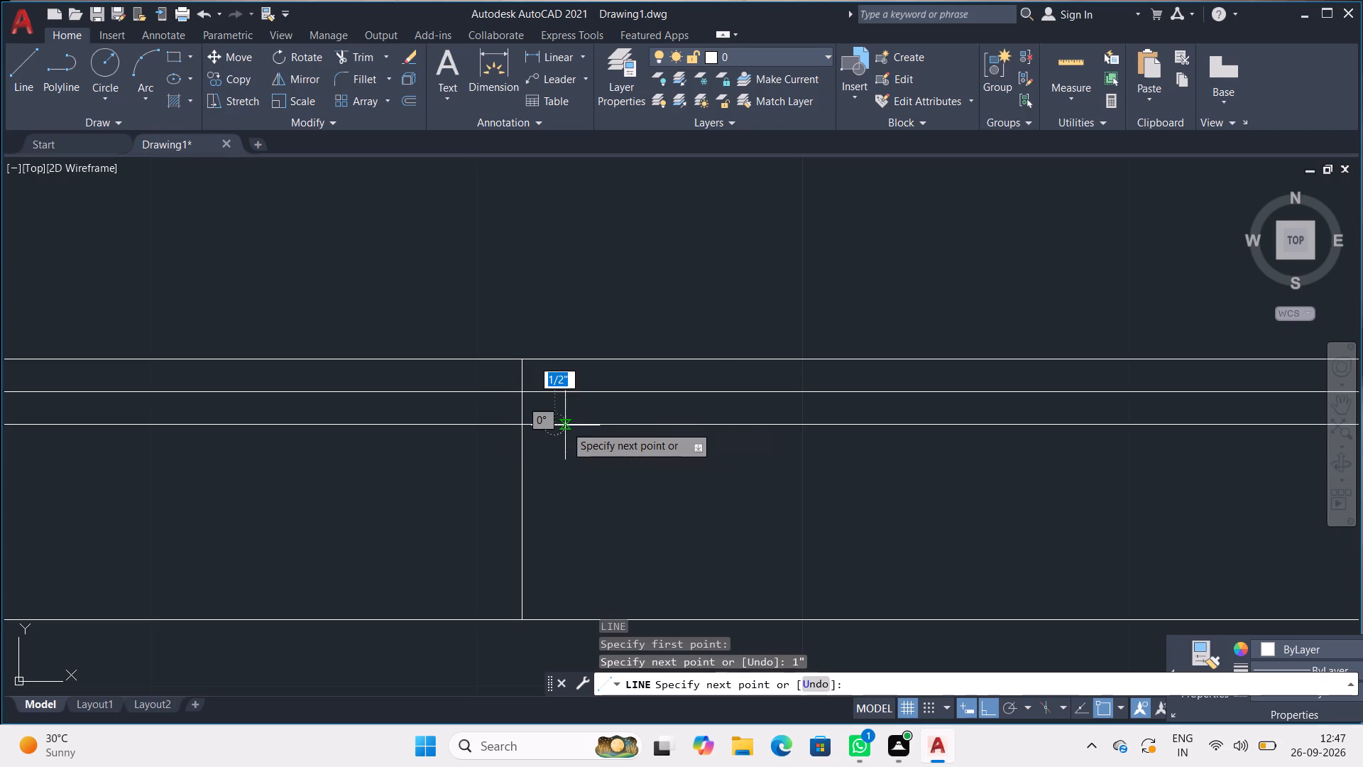
left_click(559, 392)
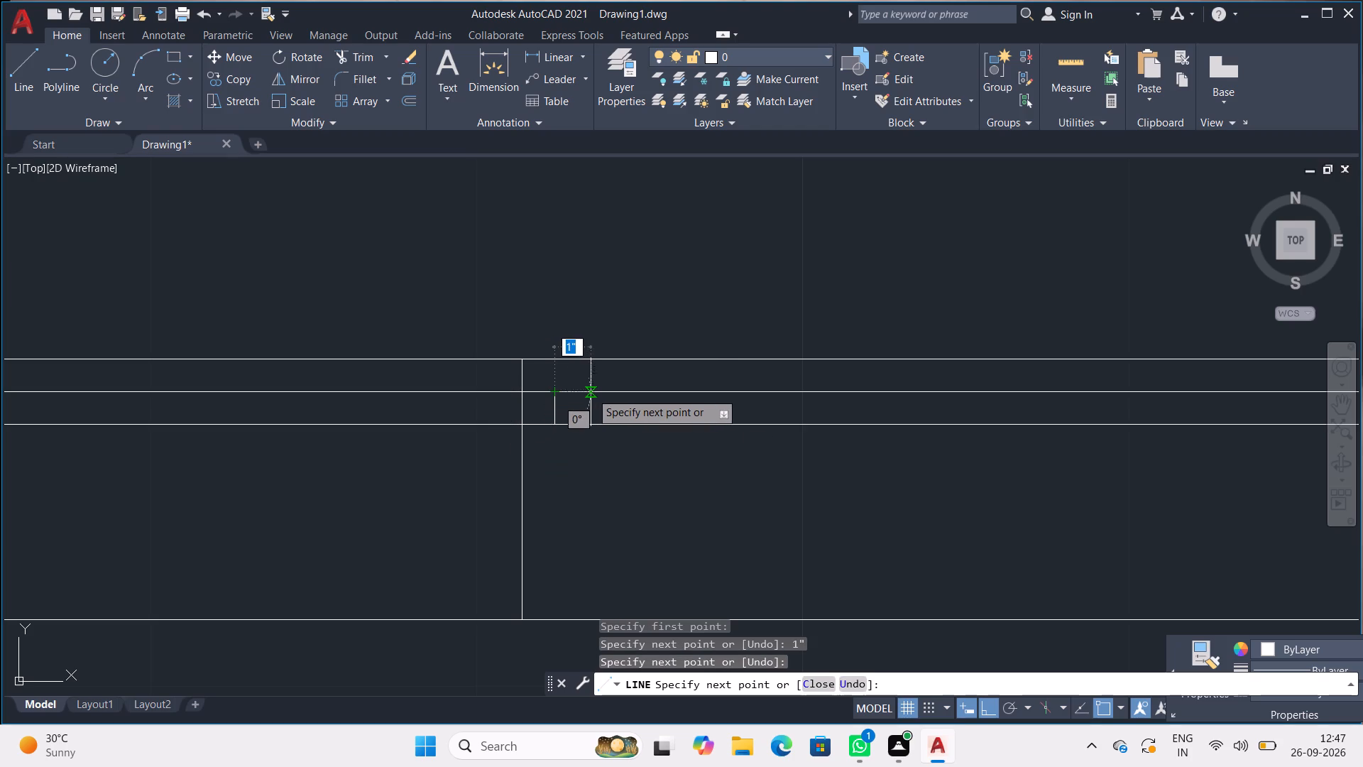
type("1\"")
key("Return")
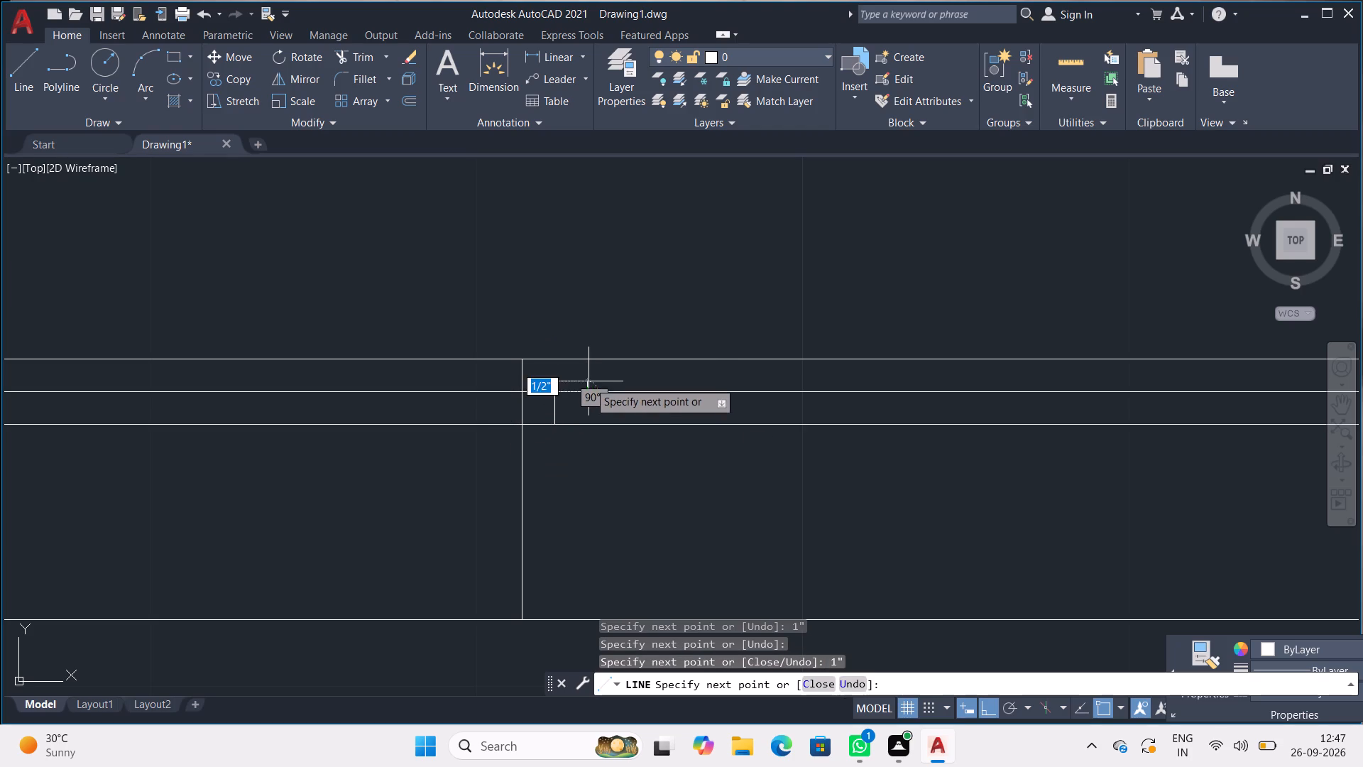
left_click(588, 357)
key("space")
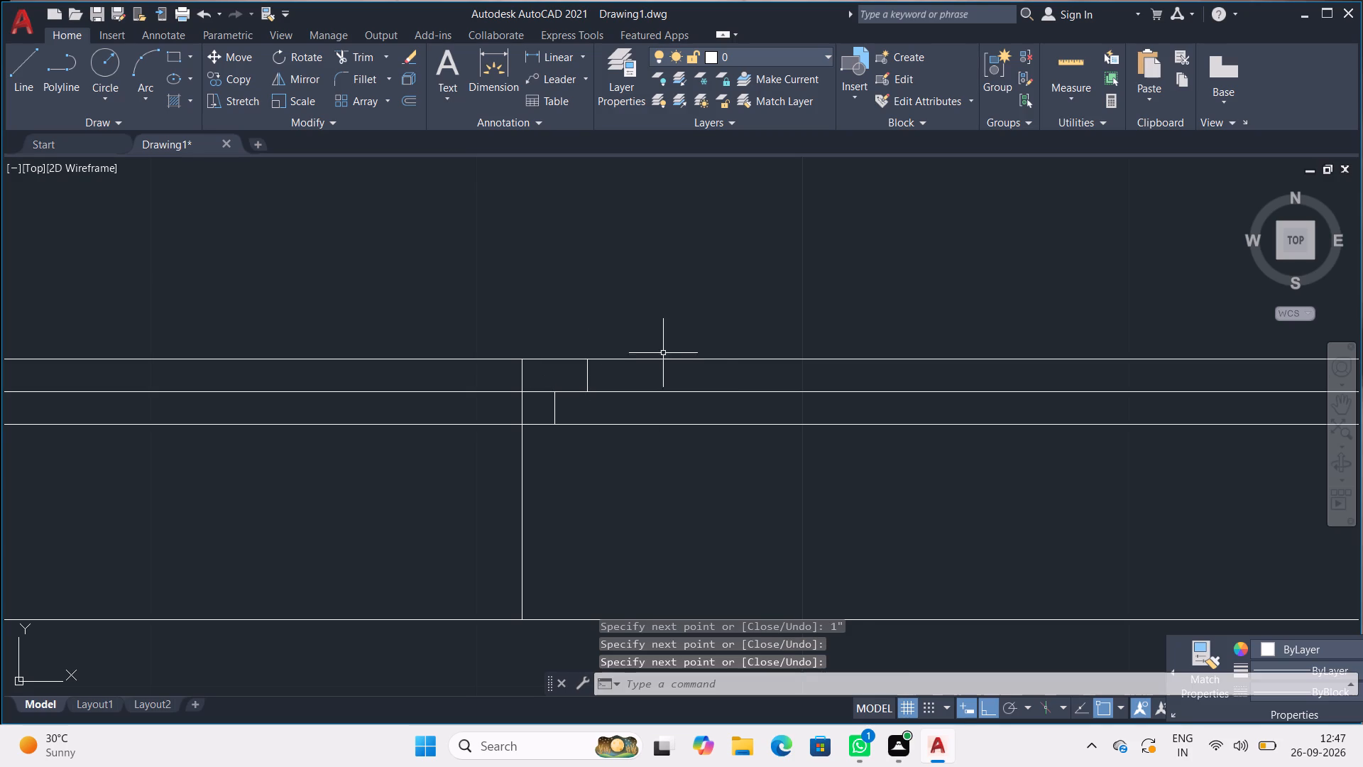
Draw a stepped line from the third projection line through the slab's two thin layers, stepping 1" left at each layer.
scroll(723, 361, "down", 2)
middle_click_drag(787, 379, 463, 415)
scroll(643, 403, "up", 3)
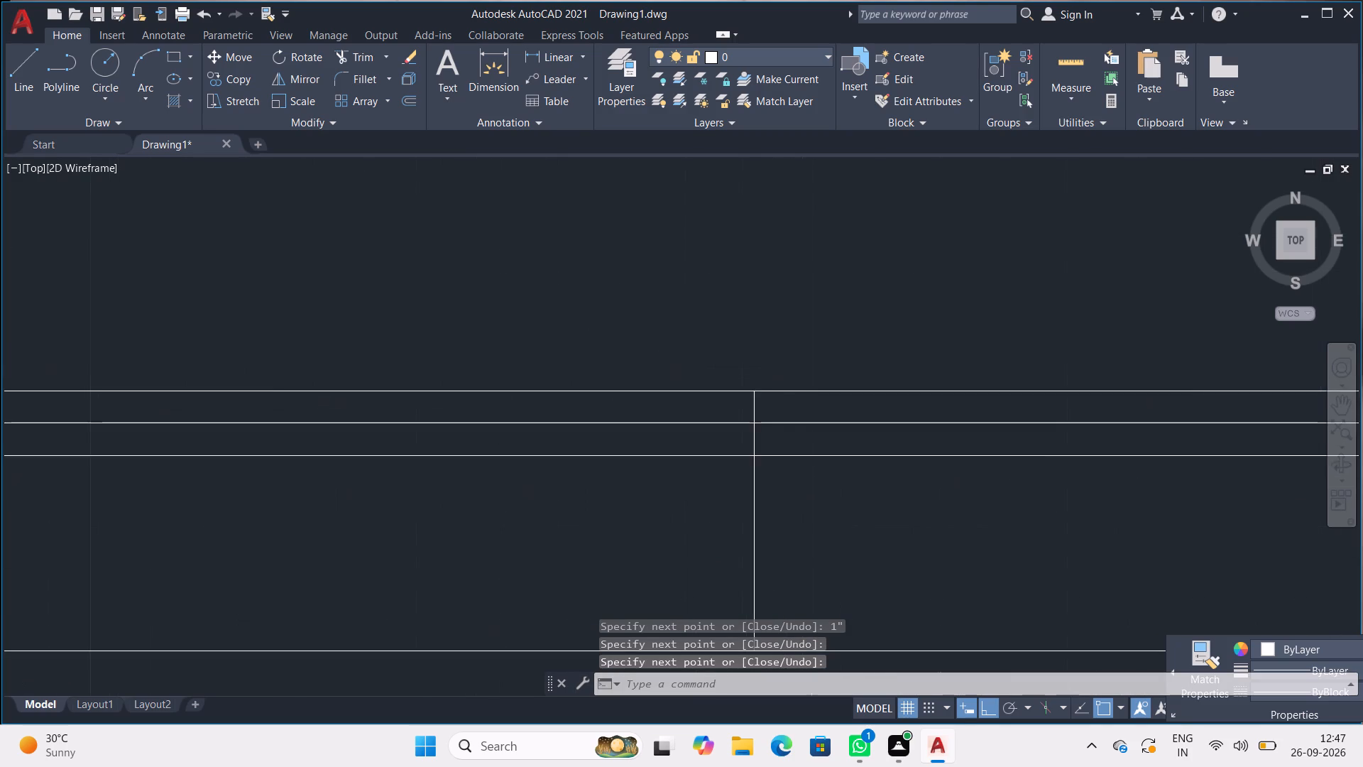
key("l")
key("Return")
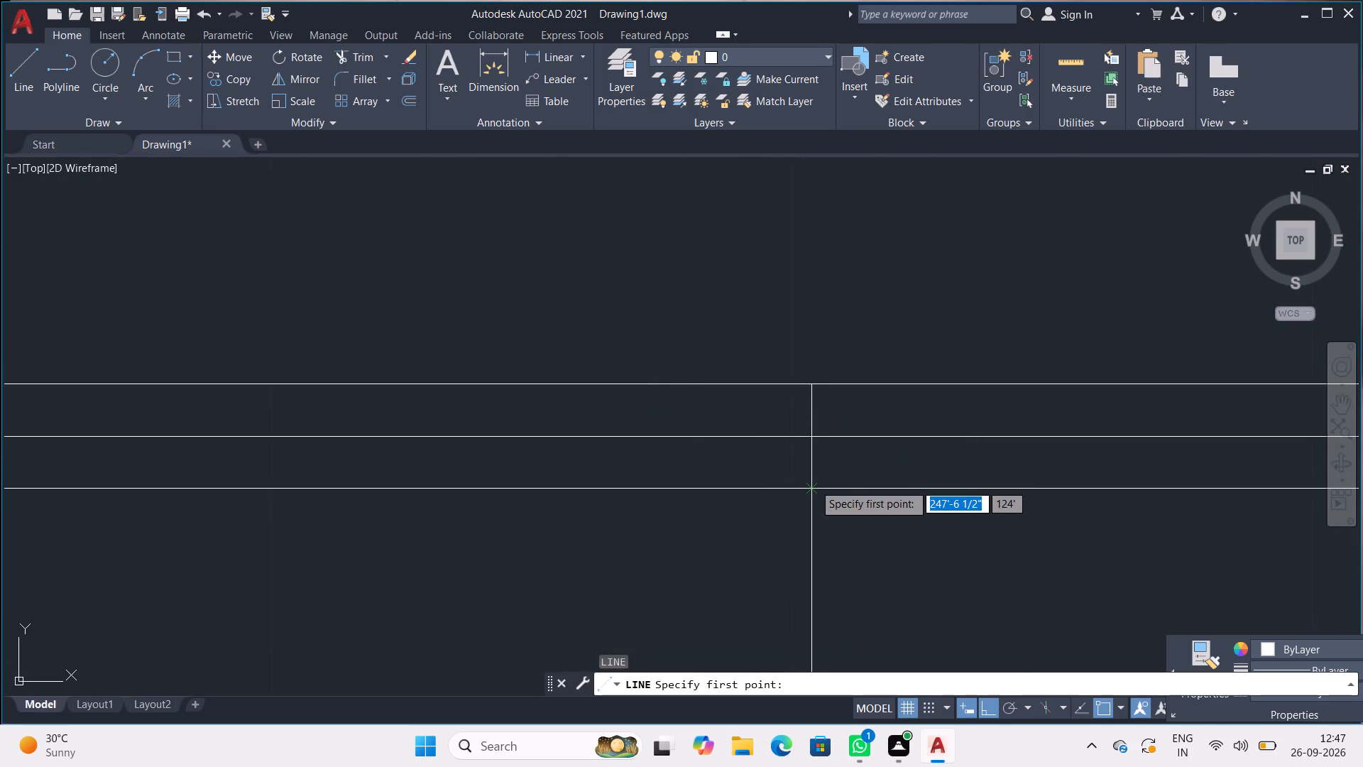
left_click(814, 484)
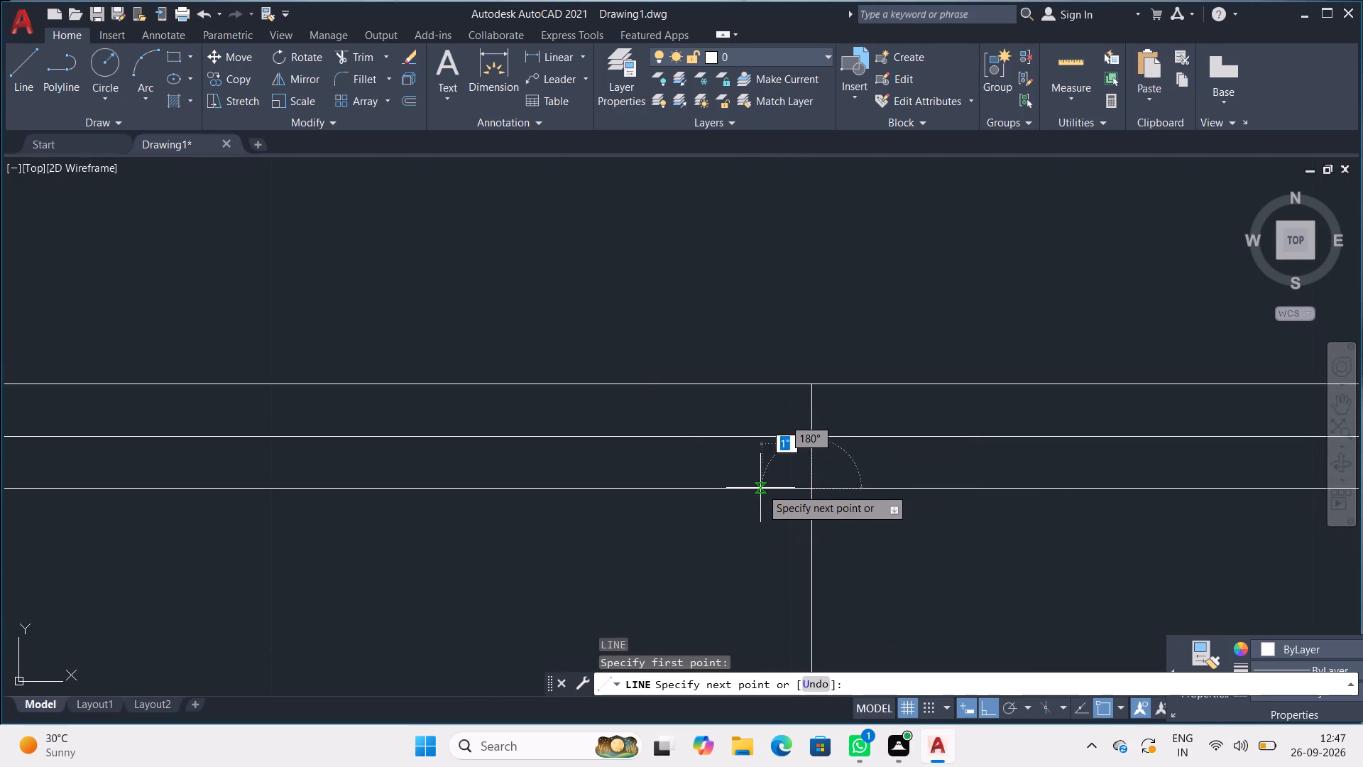
type("1\"")
key("Return")
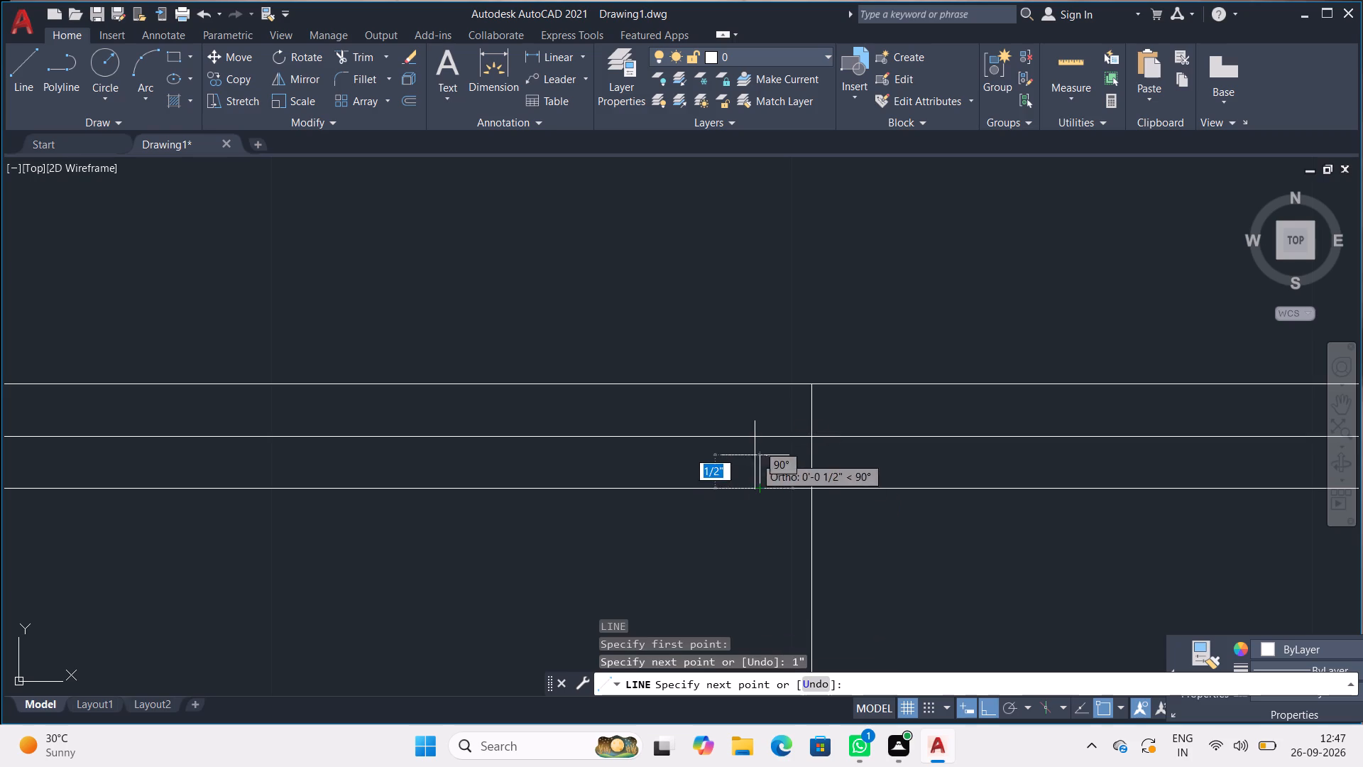
left_click(760, 437)
type("1\"")
key("Return")
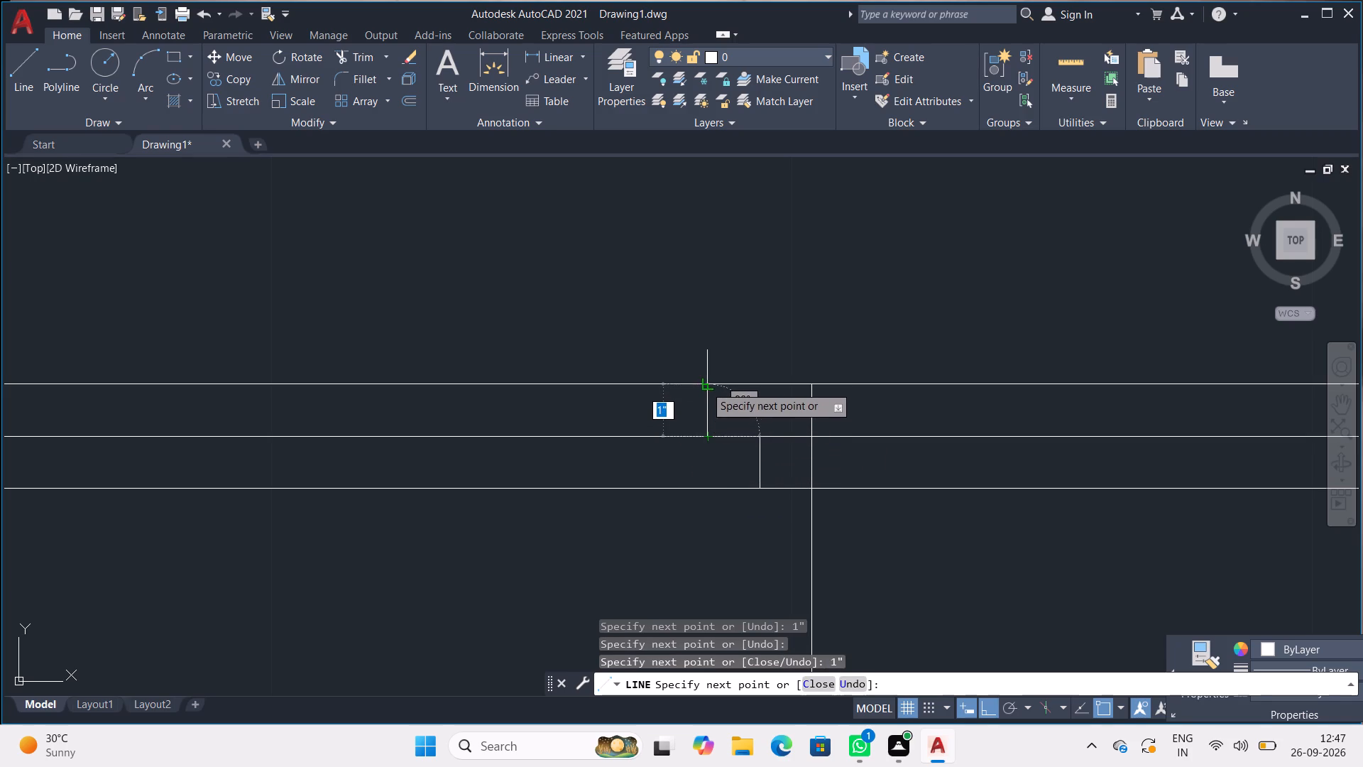
left_click(705, 385)
key("space")
Draw a stepped line from the rightmost projection line through the slab's two thin layers, stepping 1" right at each layer.
scroll(740, 382, "down", 3)
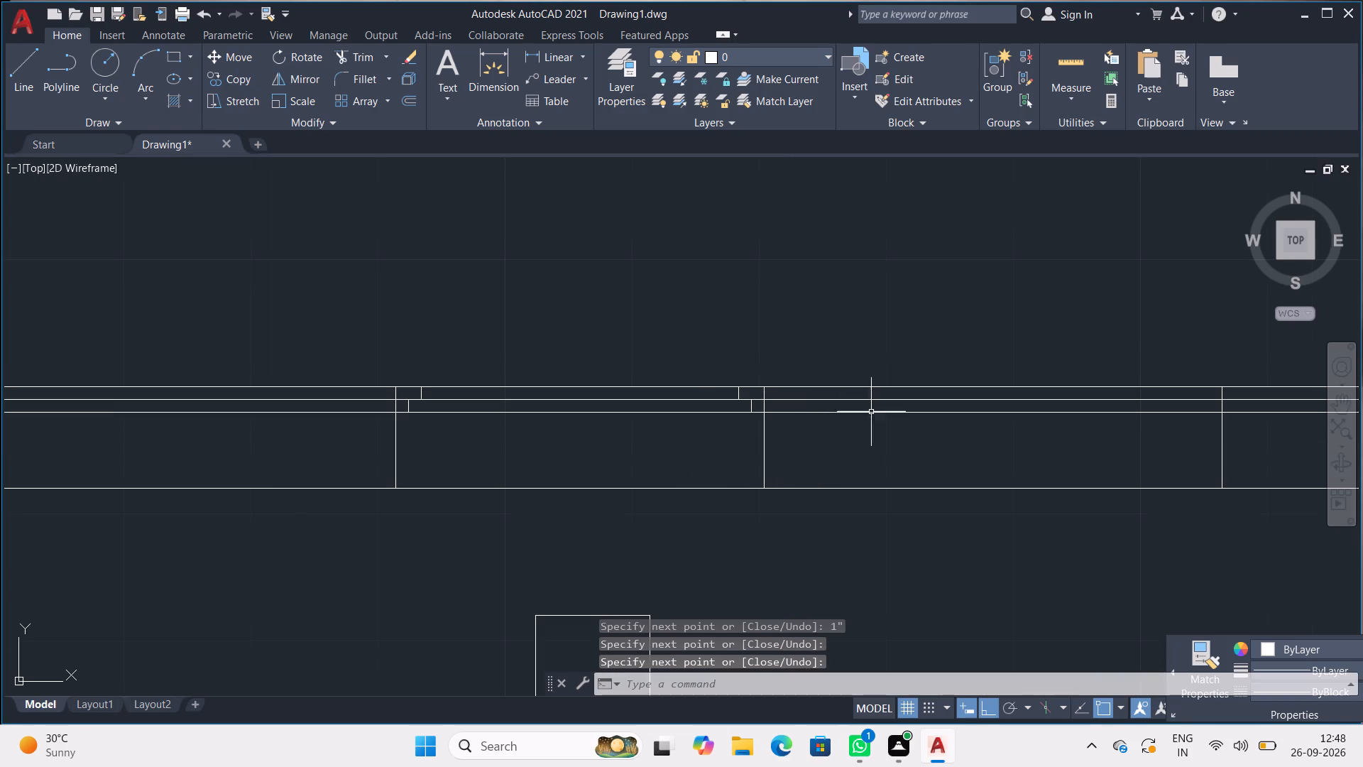
scroll(877, 413, "down", 1)
middle_click_drag(885, 413, 526, 442)
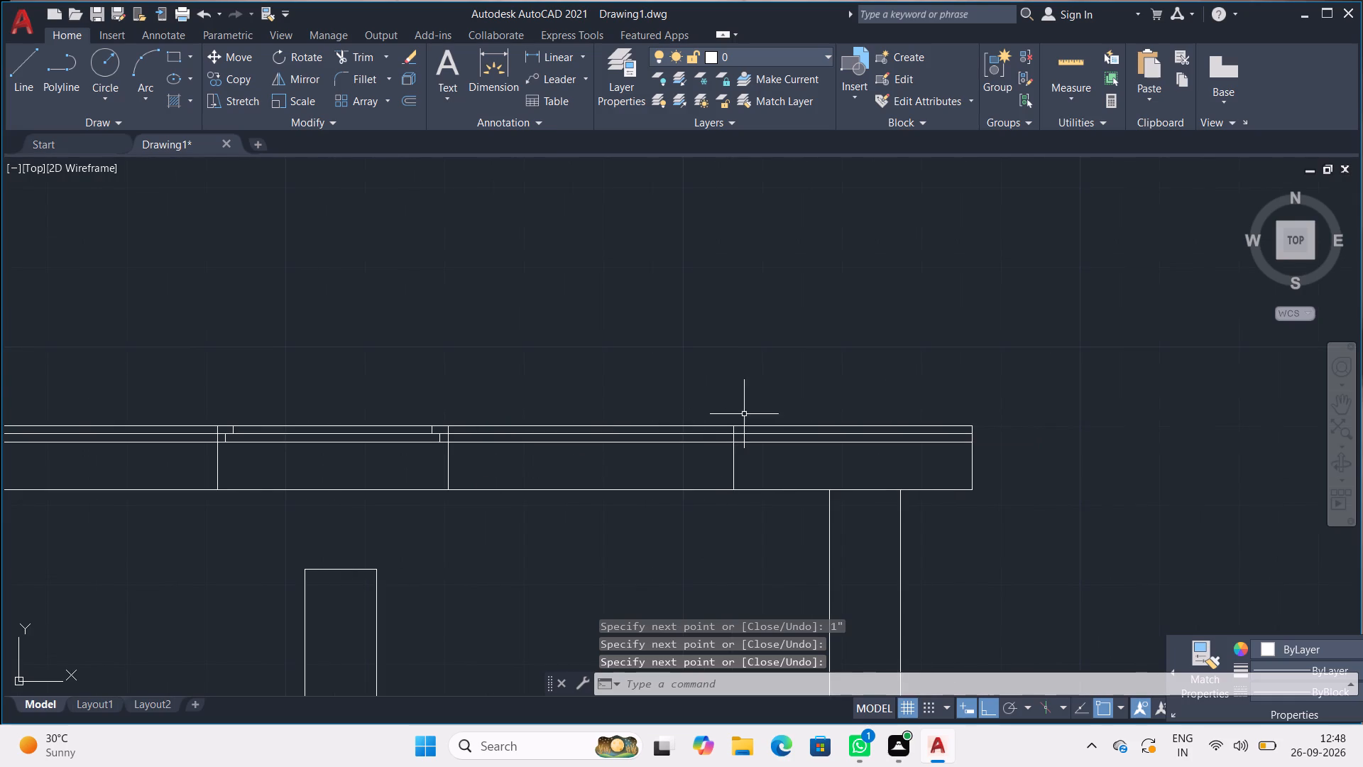
middle_click_drag(740, 416, 657, 433)
scroll(659, 433, "up", 3)
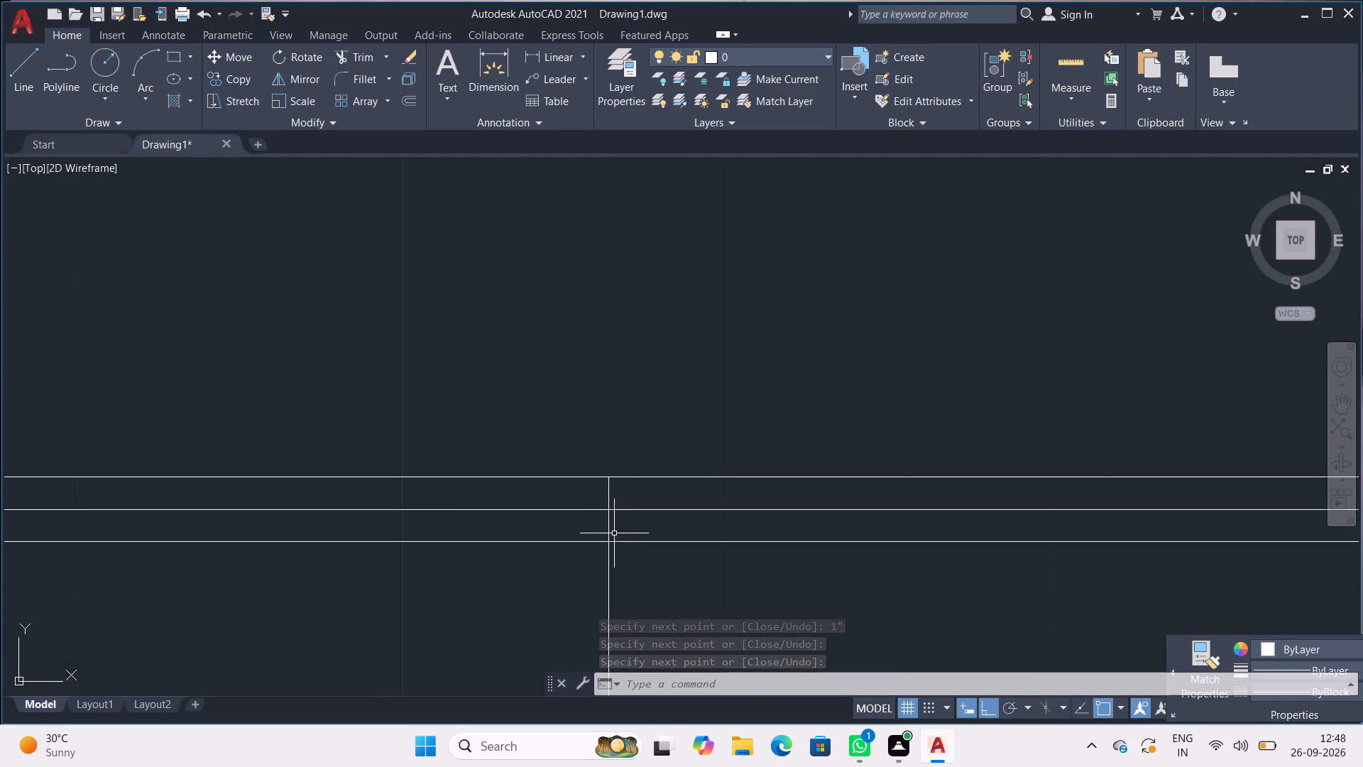
key("l")
key("Return")
left_click(611, 538)
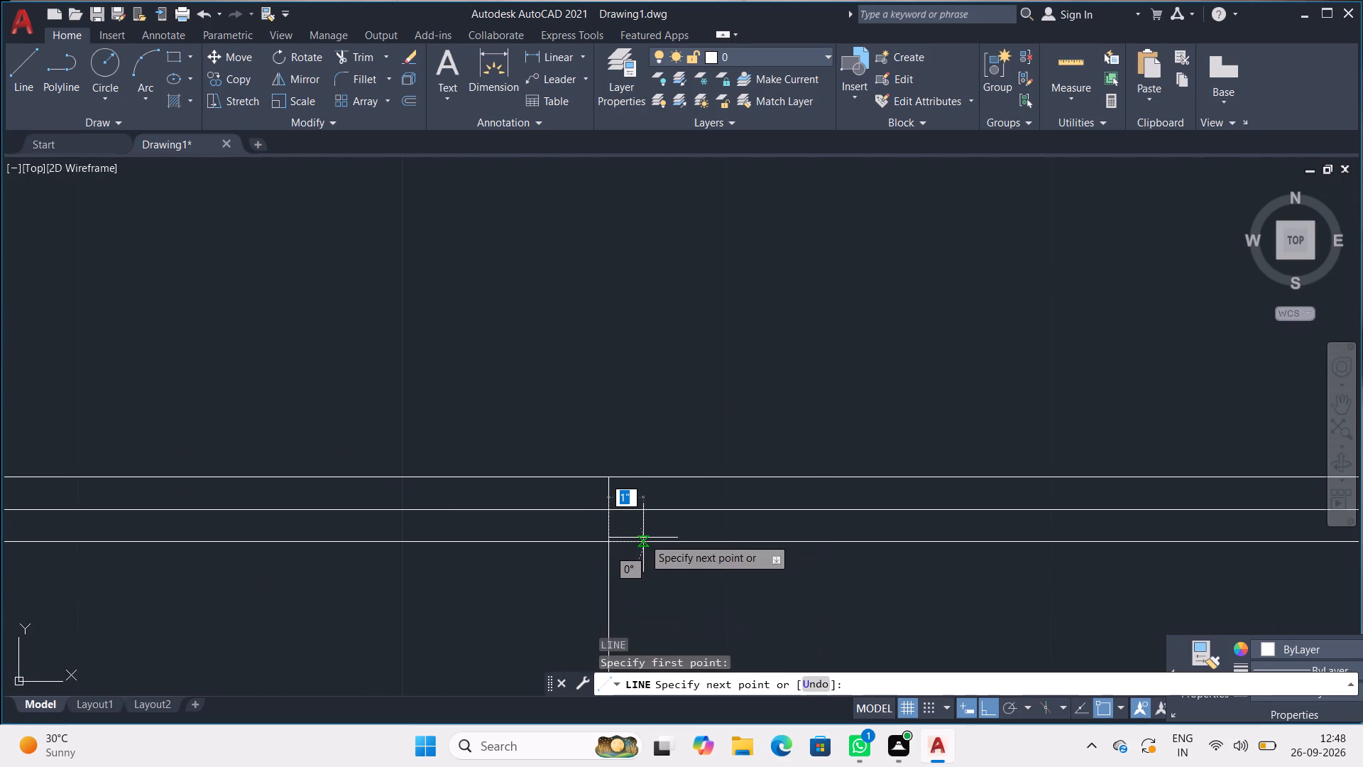
type("1\"")
key("Return")
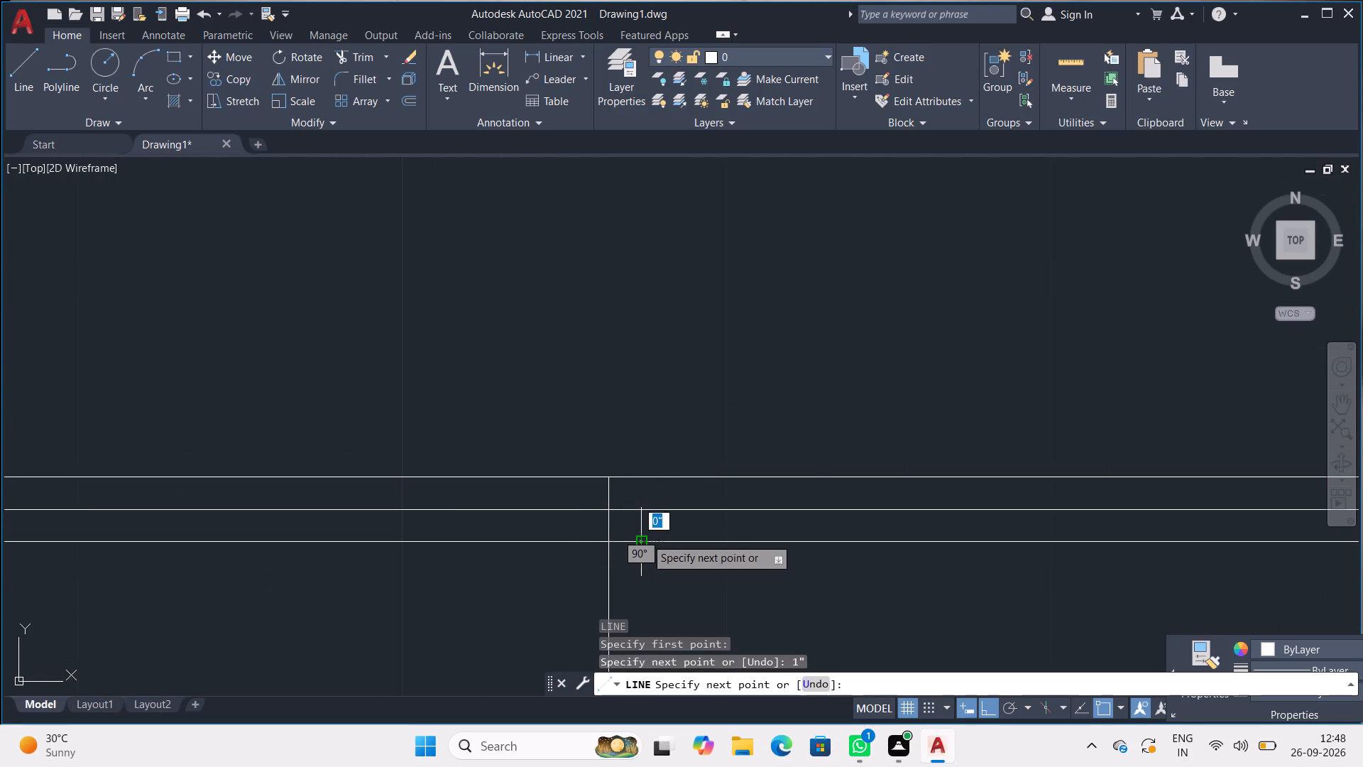
left_click(640, 511)
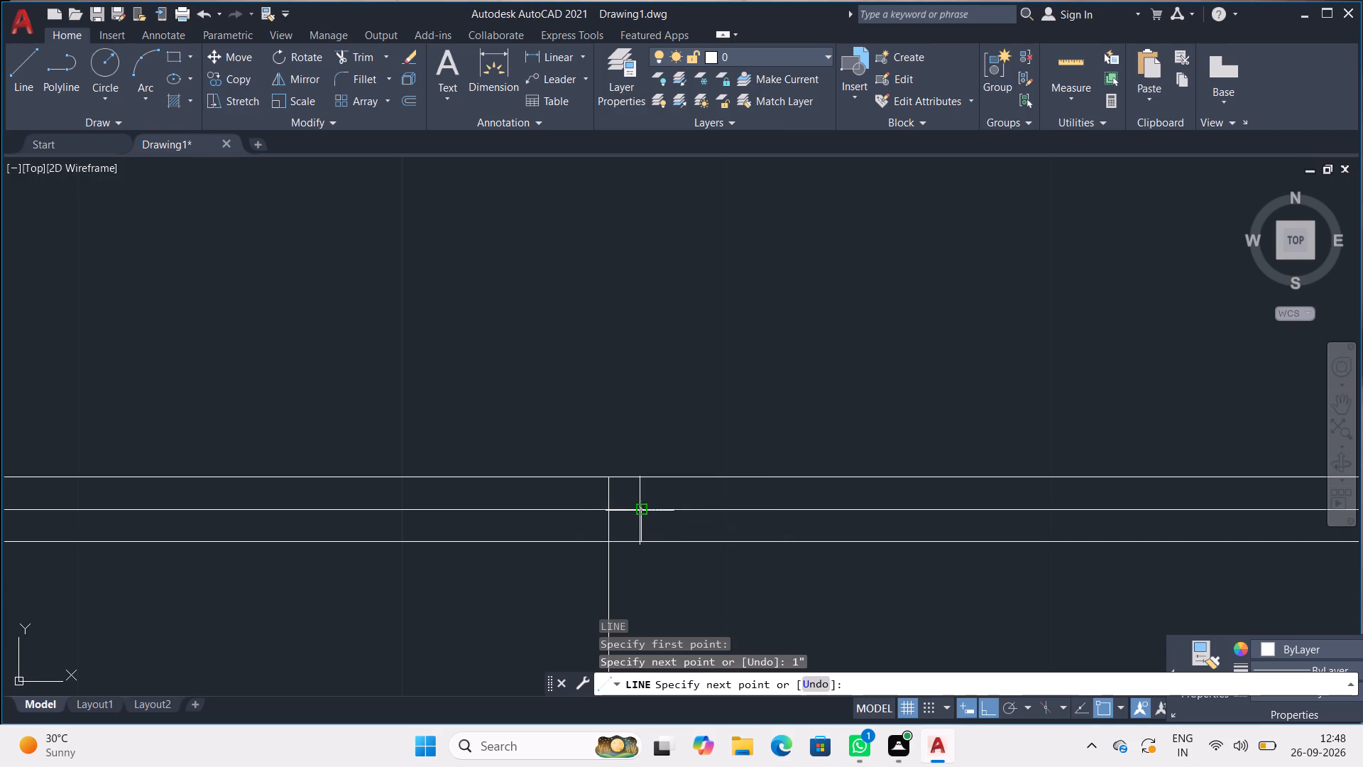
key("1")
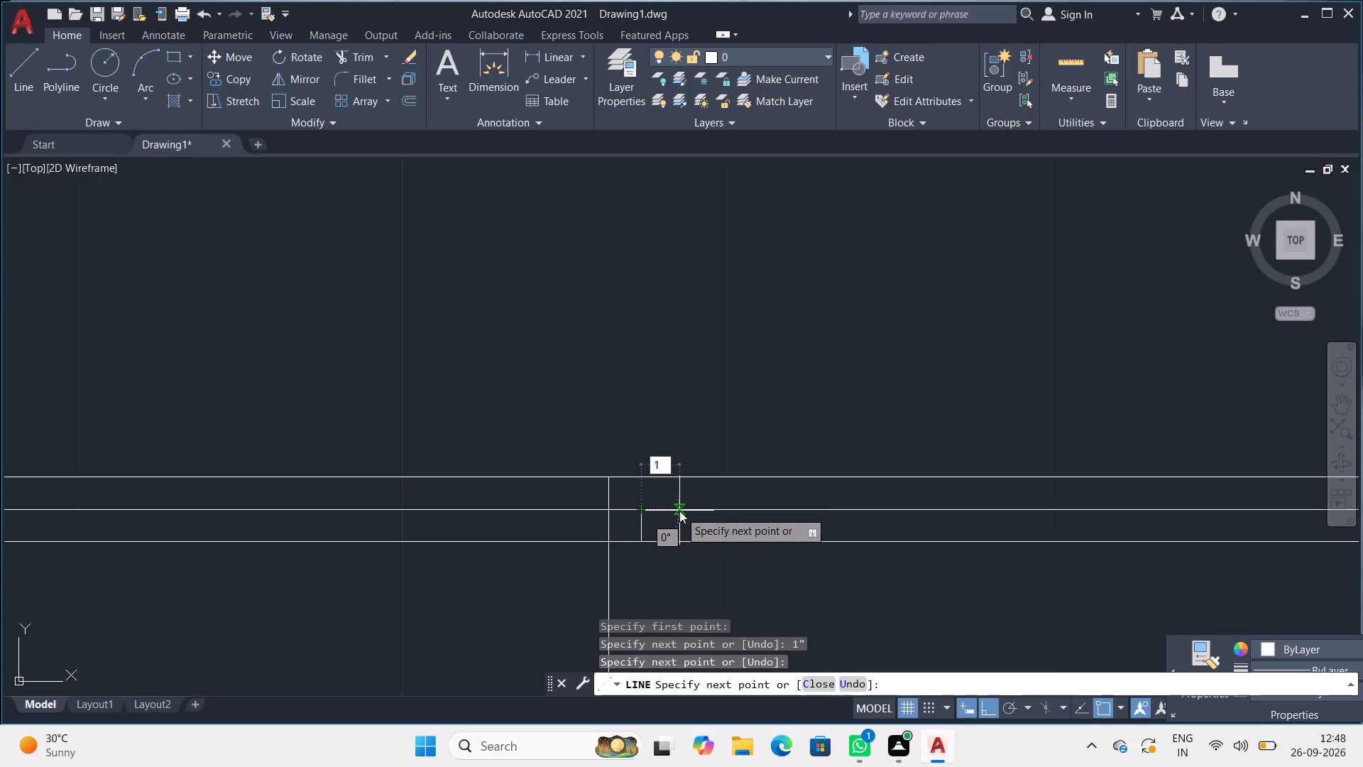
key("shift+quotedbl")
key("Return")
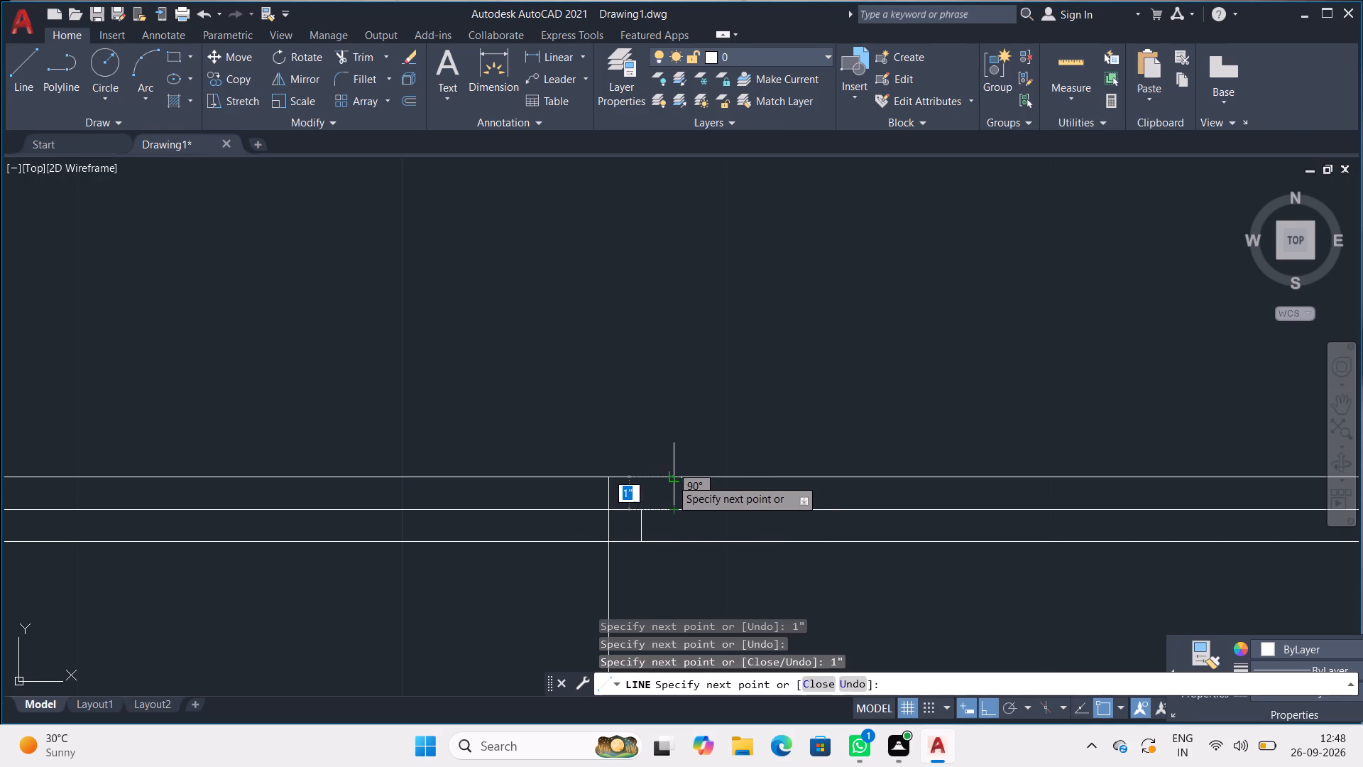
left_click(671, 478)
key("space")
Draw a stepped line at the top slab's right end through the two thin layers, stepping 1" left at each layer.
scroll(730, 468, "down", 3)
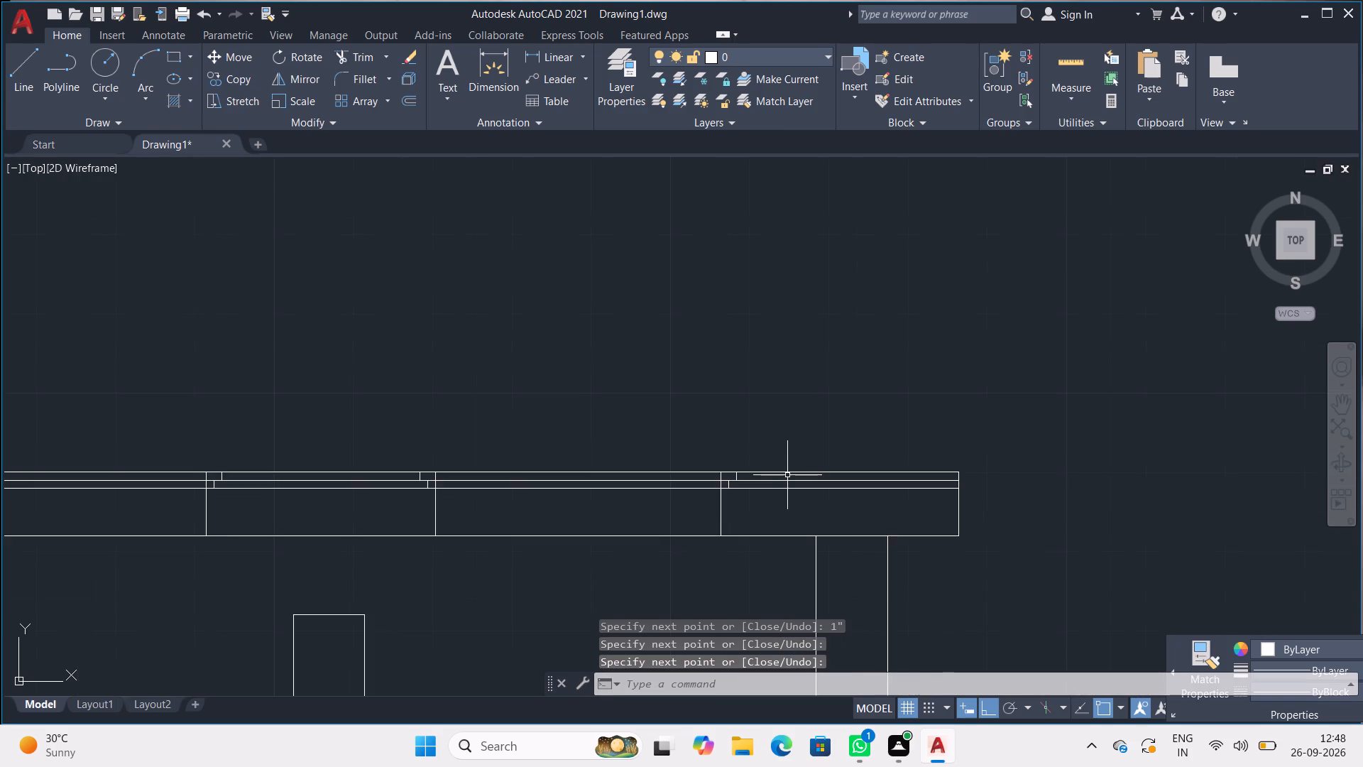
middle_click_drag(789, 475, 481, 483)
scroll(648, 489, "up", 4)
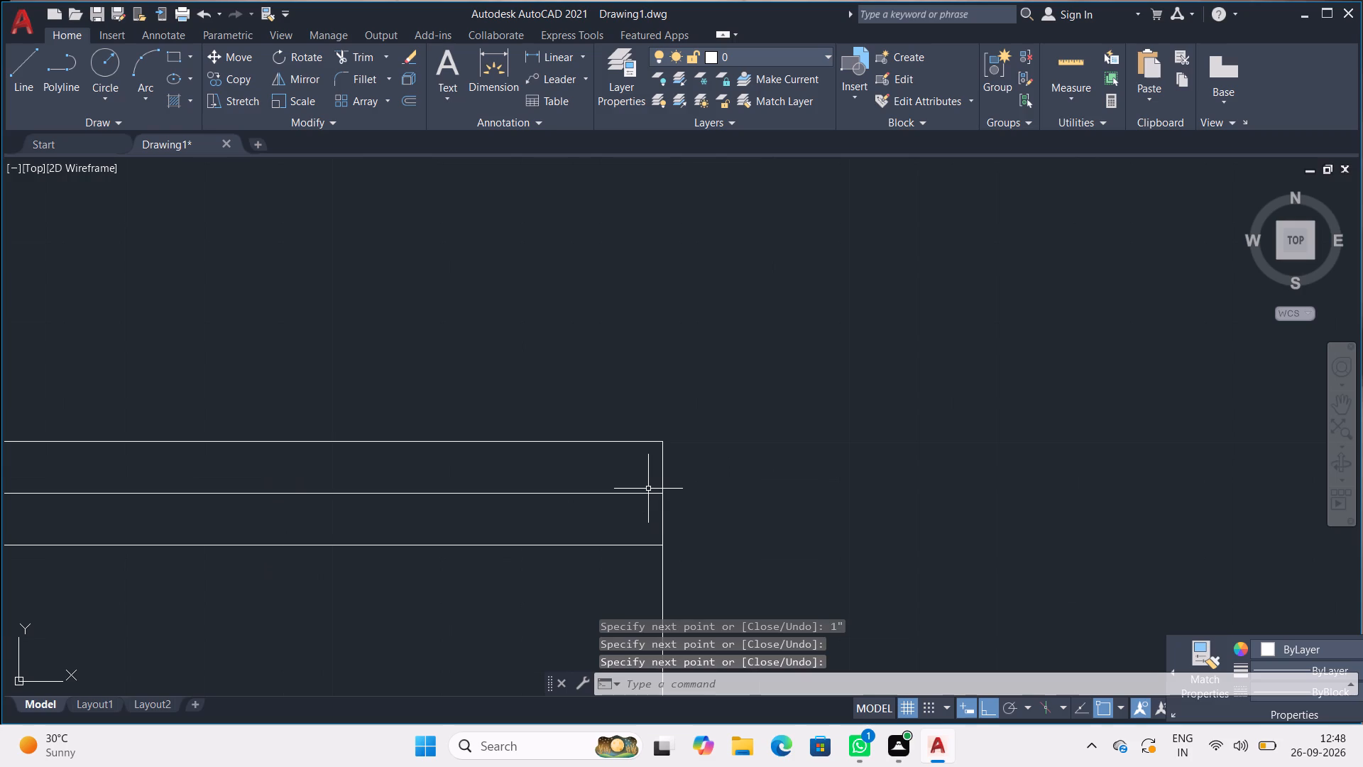
key("l")
key("Return")
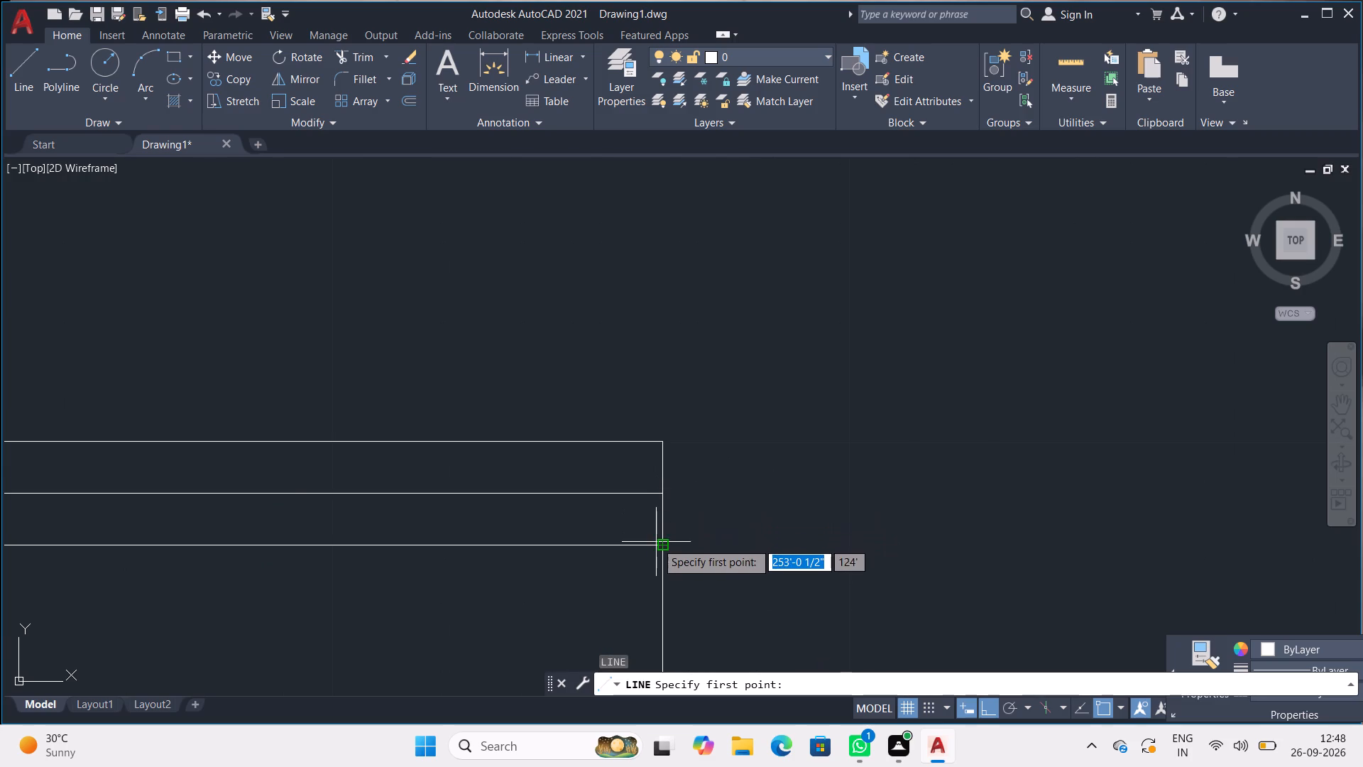
left_click(662, 543)
type("1\"")
key("Return")
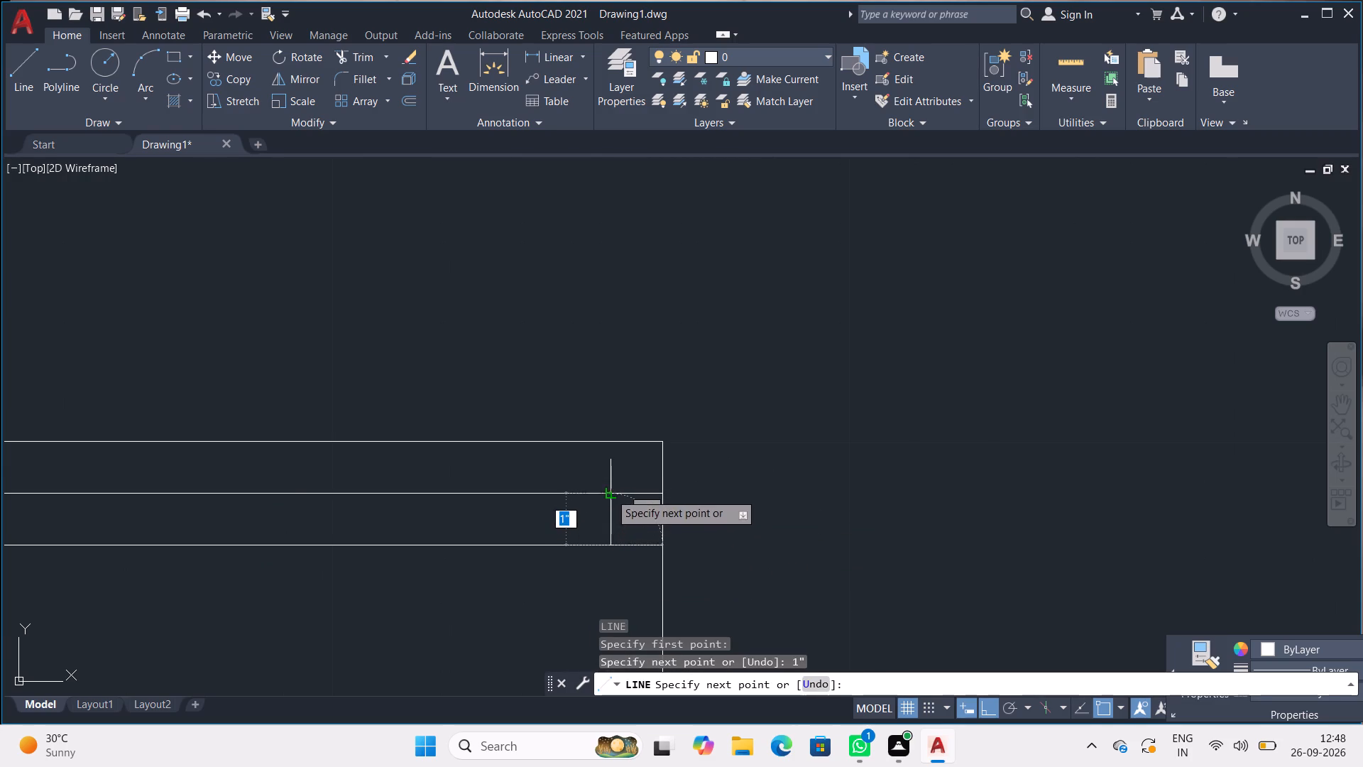
left_click(610, 493)
type("1\"")
key("Return")
left_click(562, 445)
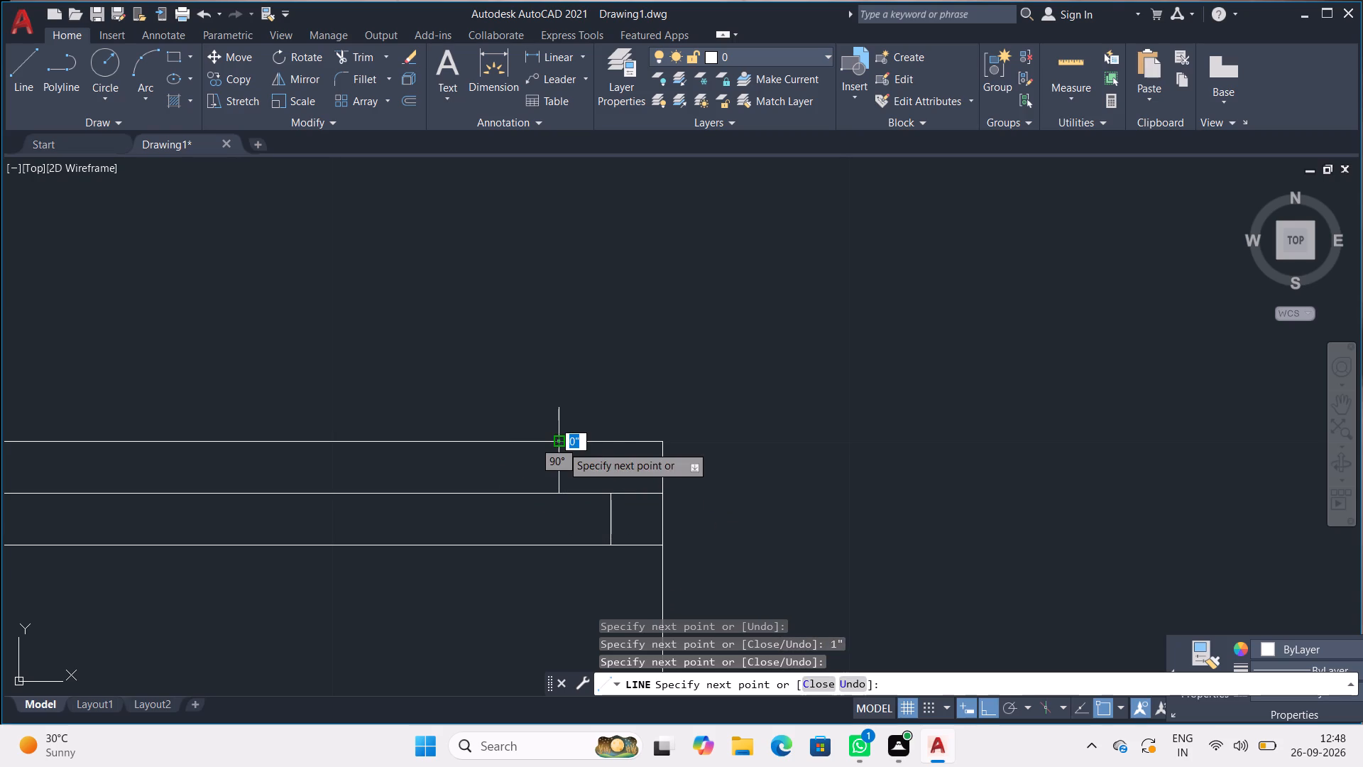
key("space")
Trim the line between the two thin layers from the step to the top slab's right end.
type("TR")
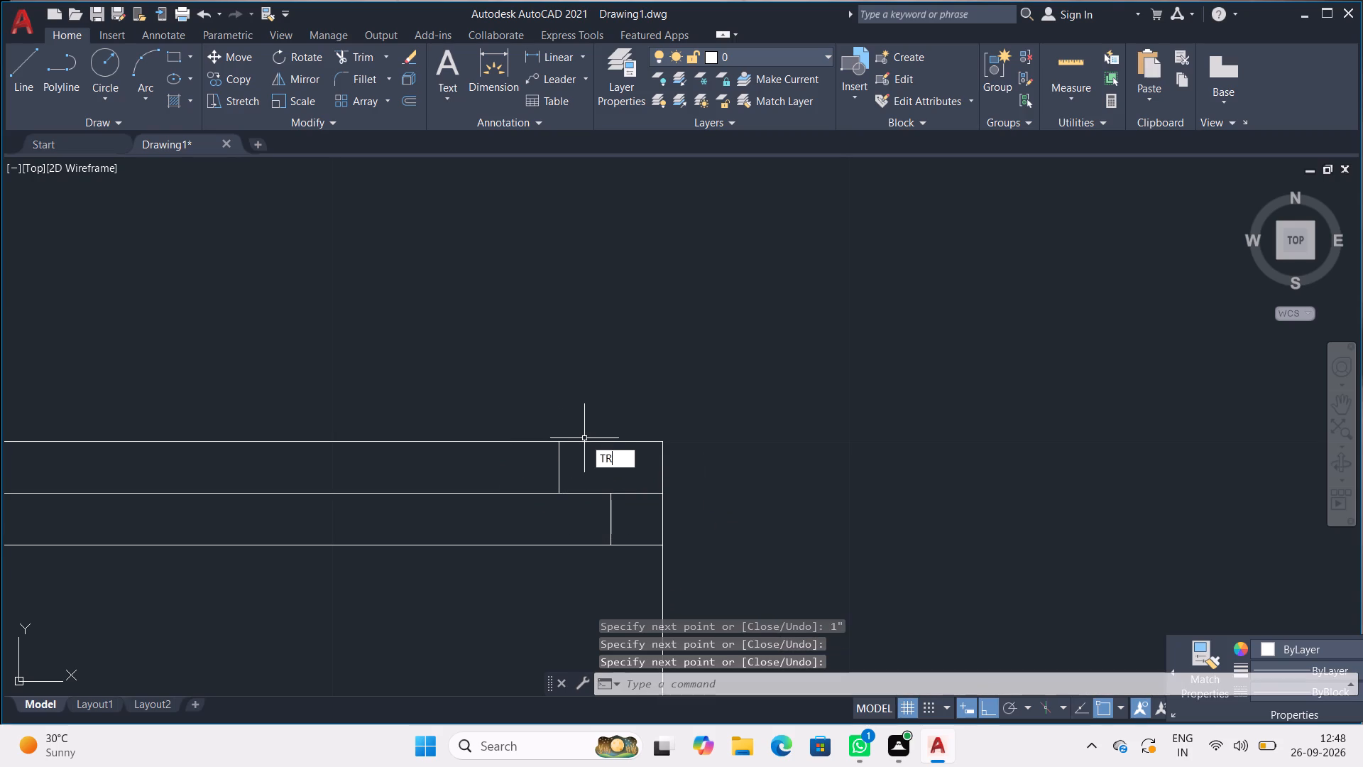
key("Return")
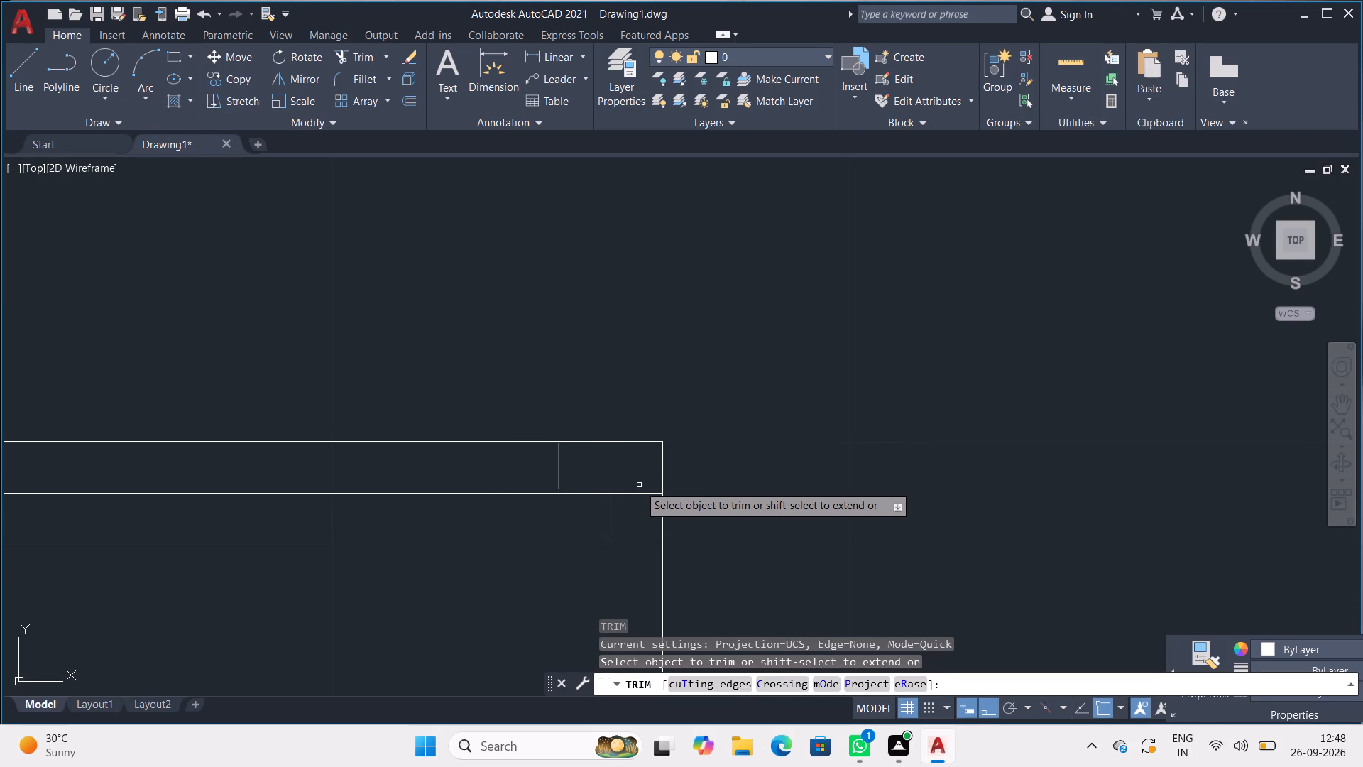
left_click_drag(639, 485, 640, 503)
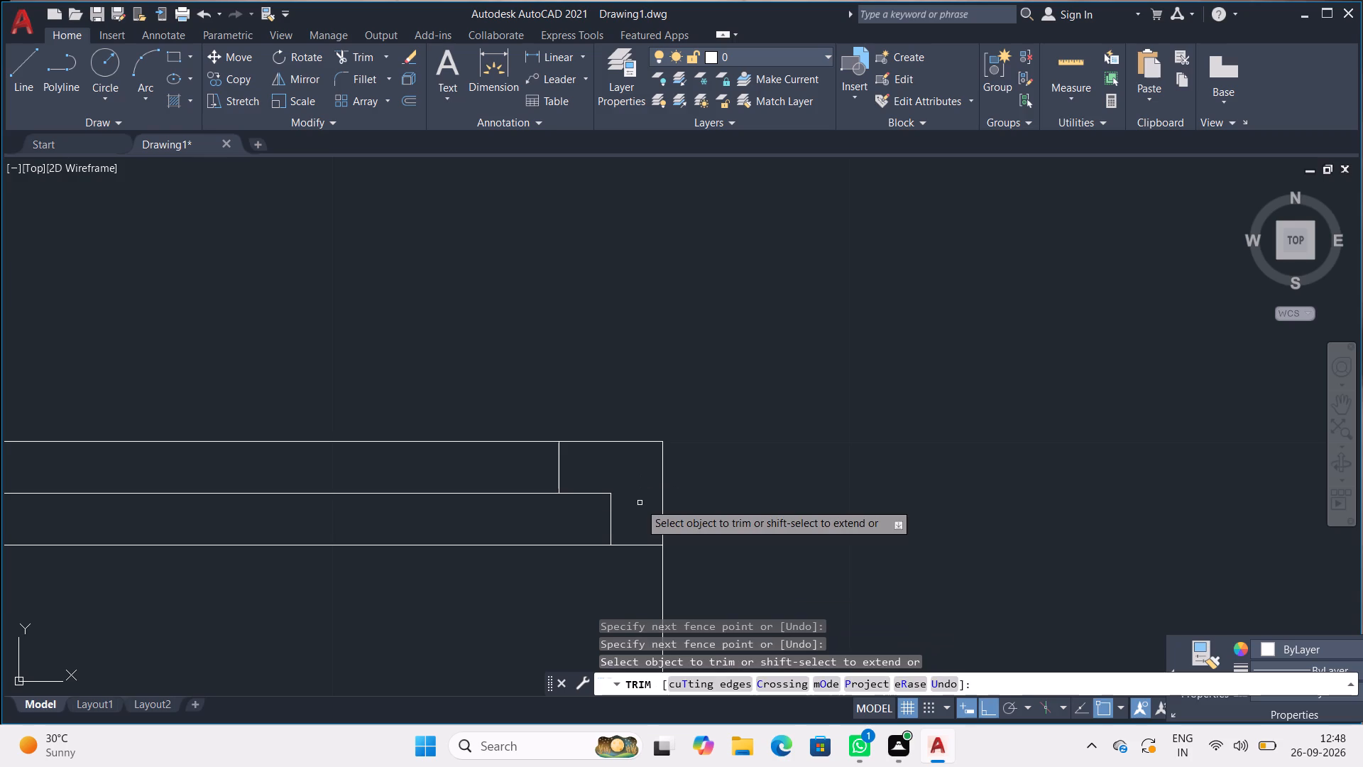
Trim the rightmost projection line's two segments within the slab's thin upper layers.
middle_click_drag(640, 503, 698, 499)
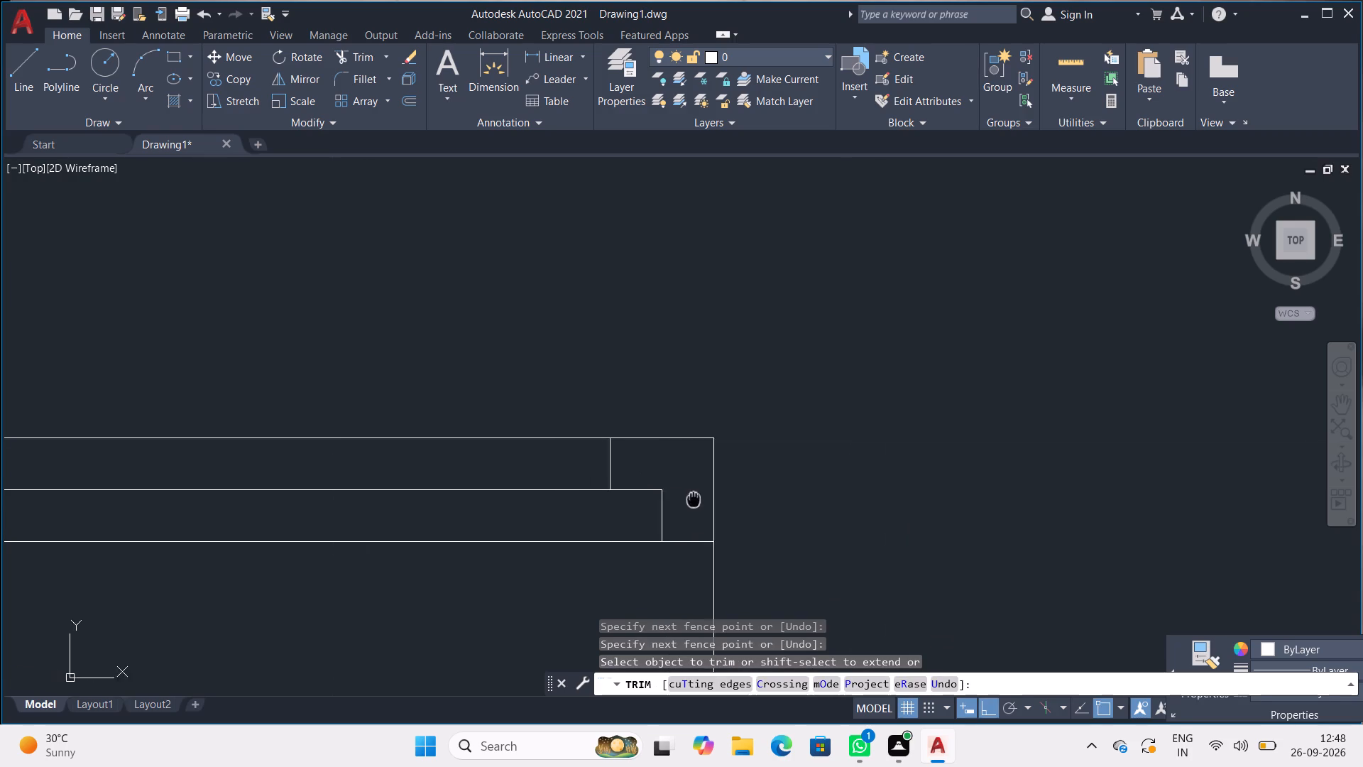
middle_click_drag(698, 499, 1025, 485)
middle_click_drag(712, 504, 1286, 508)
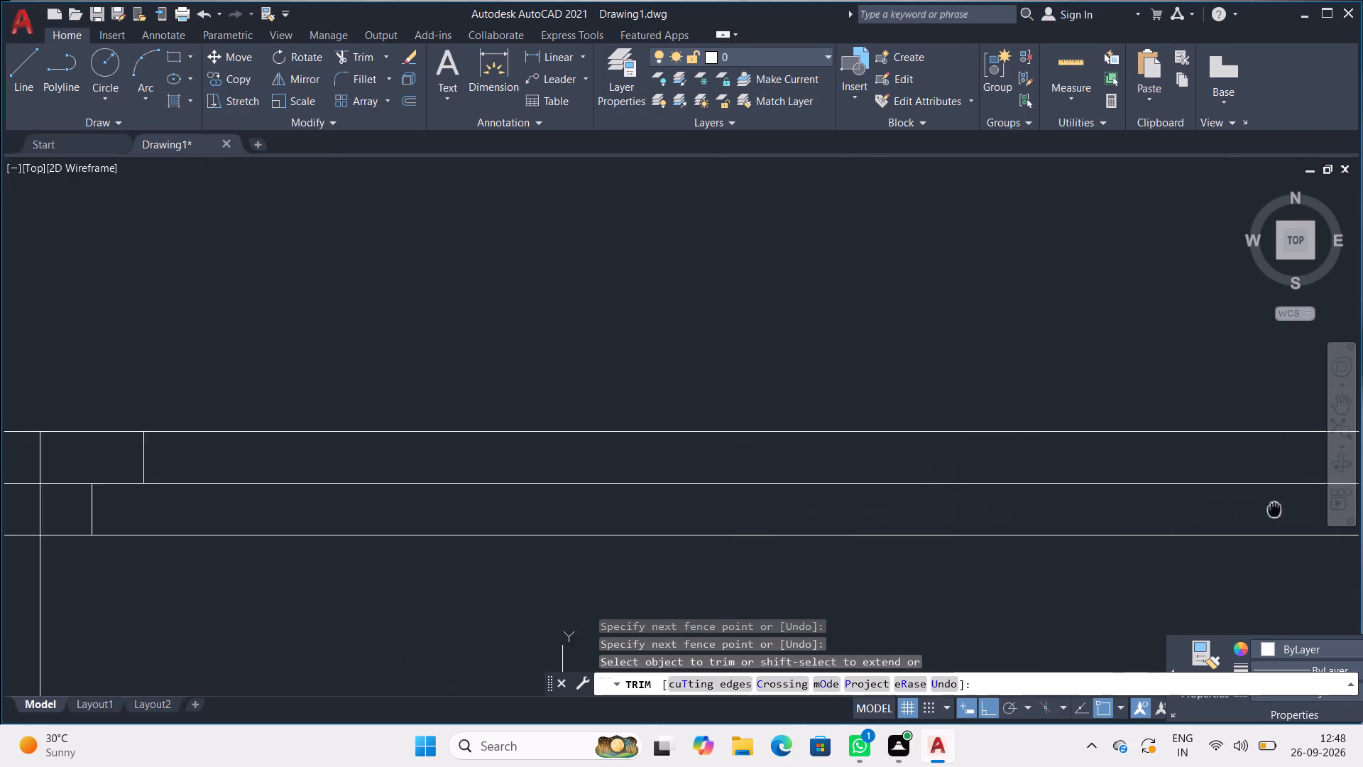
middle_click_drag(1286, 508, 1330, 501)
middle_click_drag(358, 492, 750, 466)
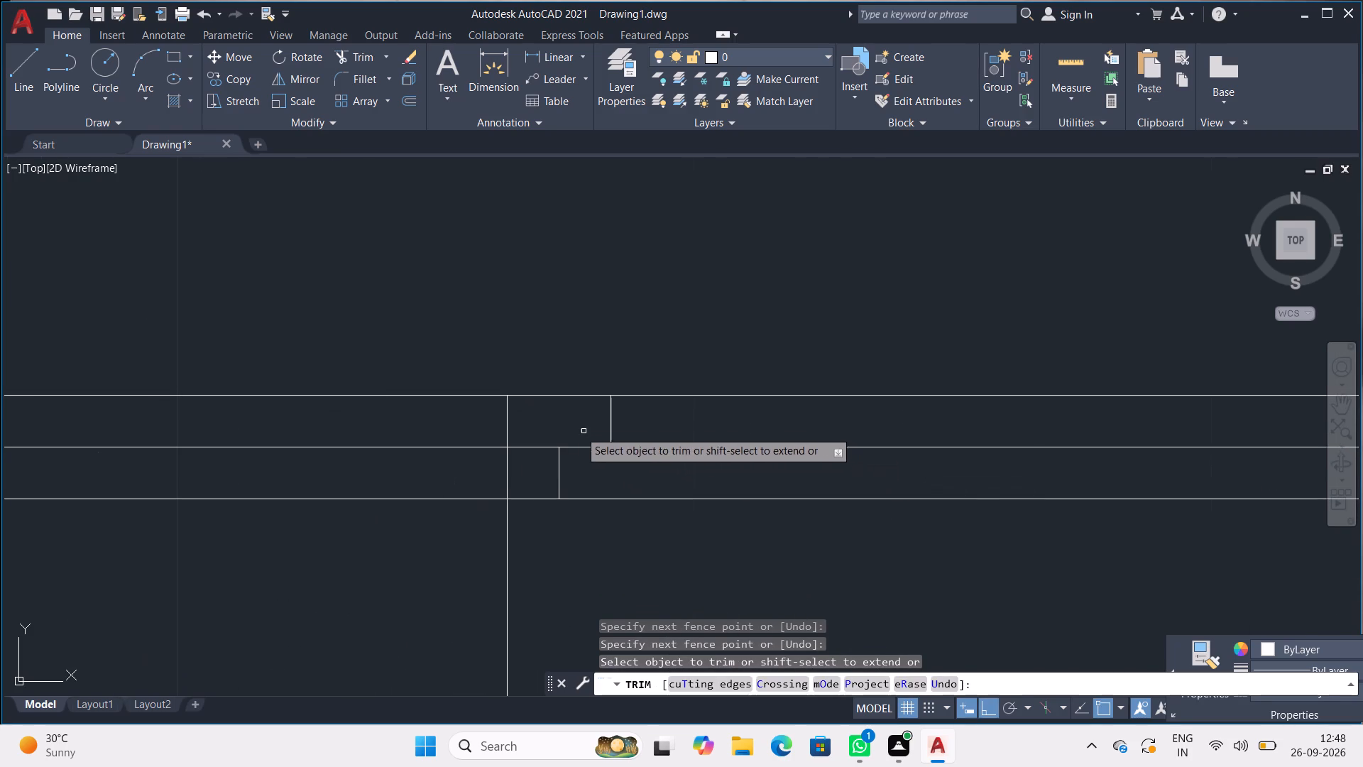
left_click_drag(551, 419, 471, 420)
left_click_drag(528, 460, 488, 469)
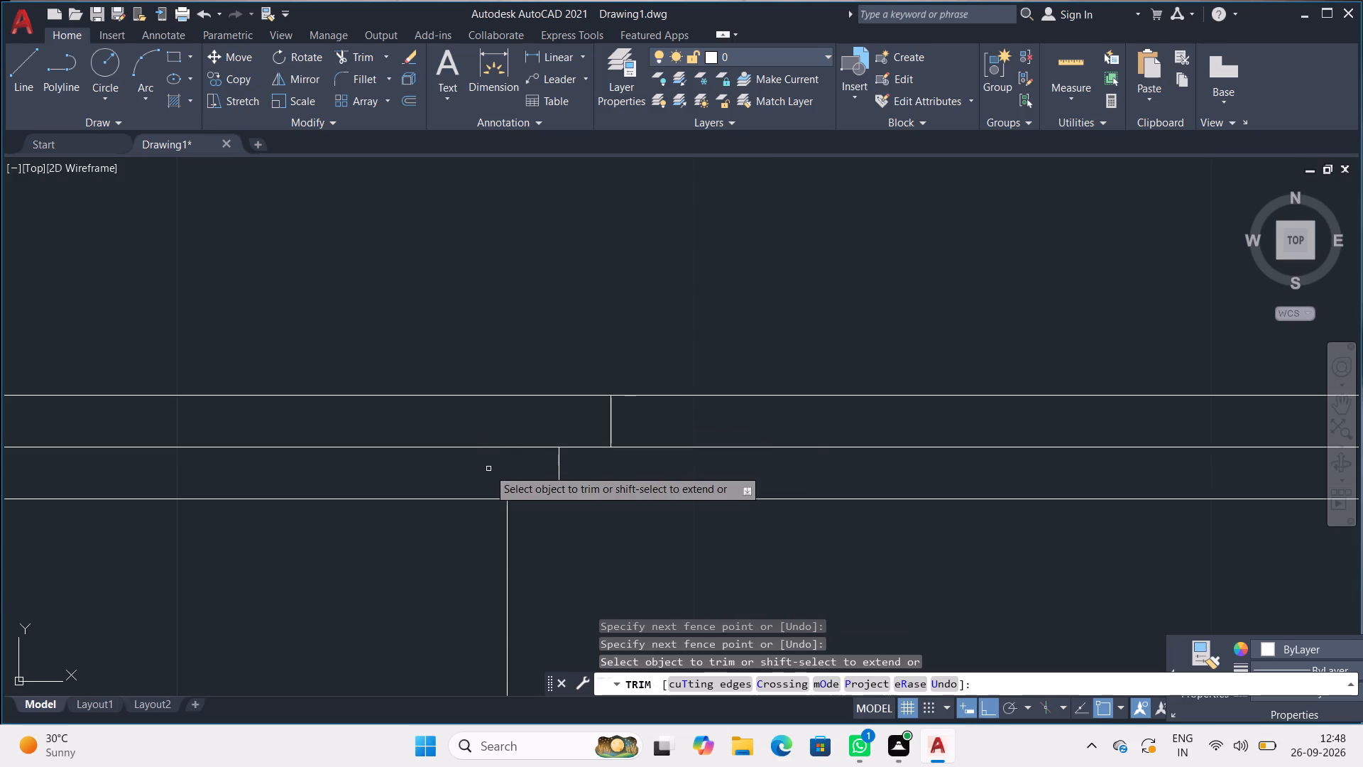
Trim the third projection line's two segments within the slab's thin upper layers.
scroll(488, 469, "down", 3)
middle_click_drag(787, 489, 799, 485)
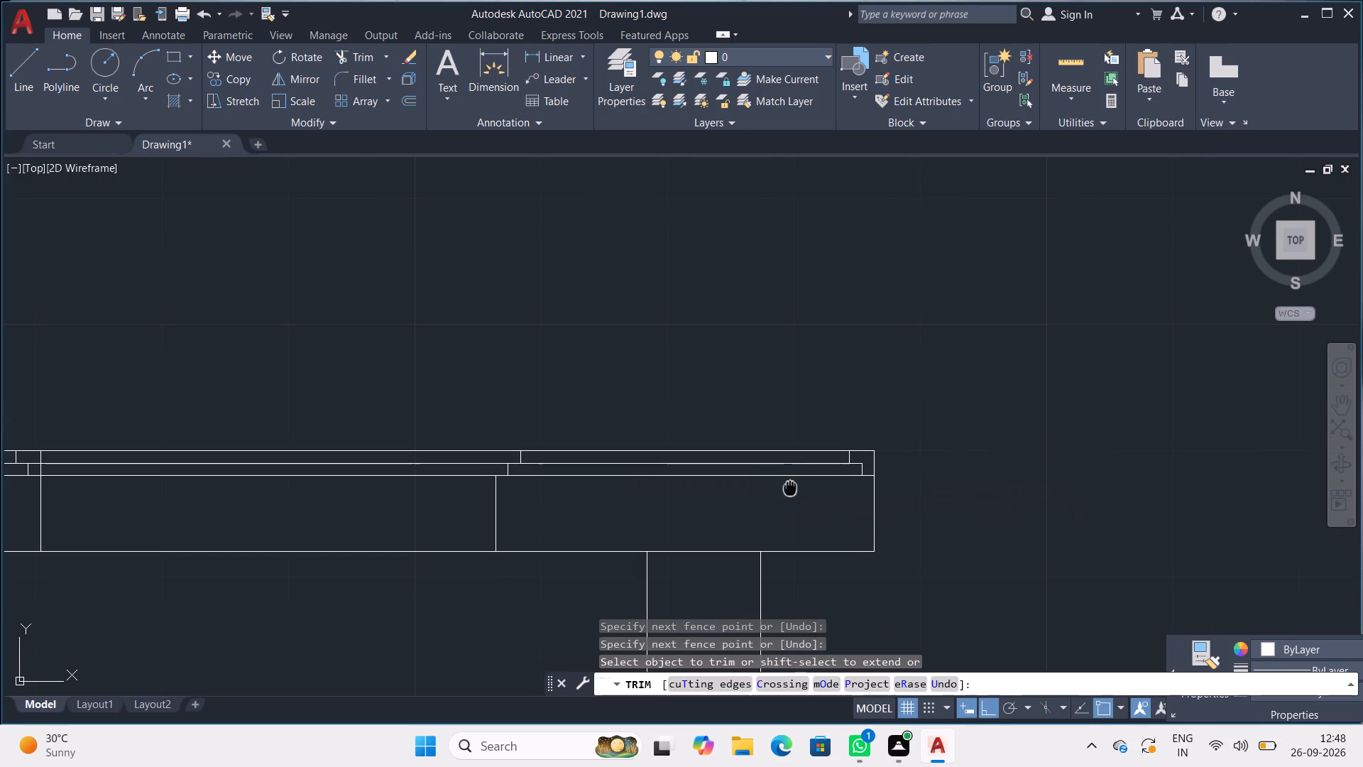
middle_click_drag(799, 485, 1164, 450)
scroll(393, 416, "up", 3)
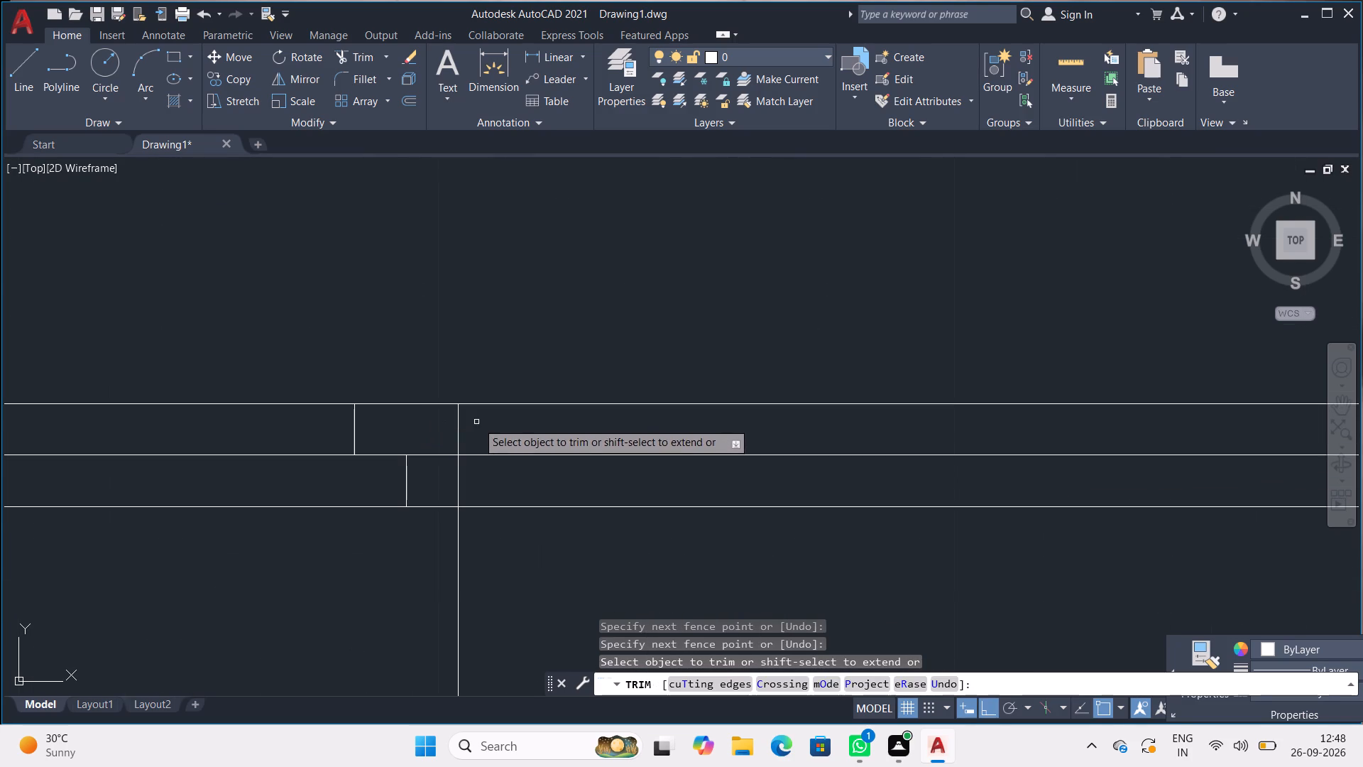
left_click_drag(479, 422, 445, 431)
left_click_drag(492, 470, 454, 477)
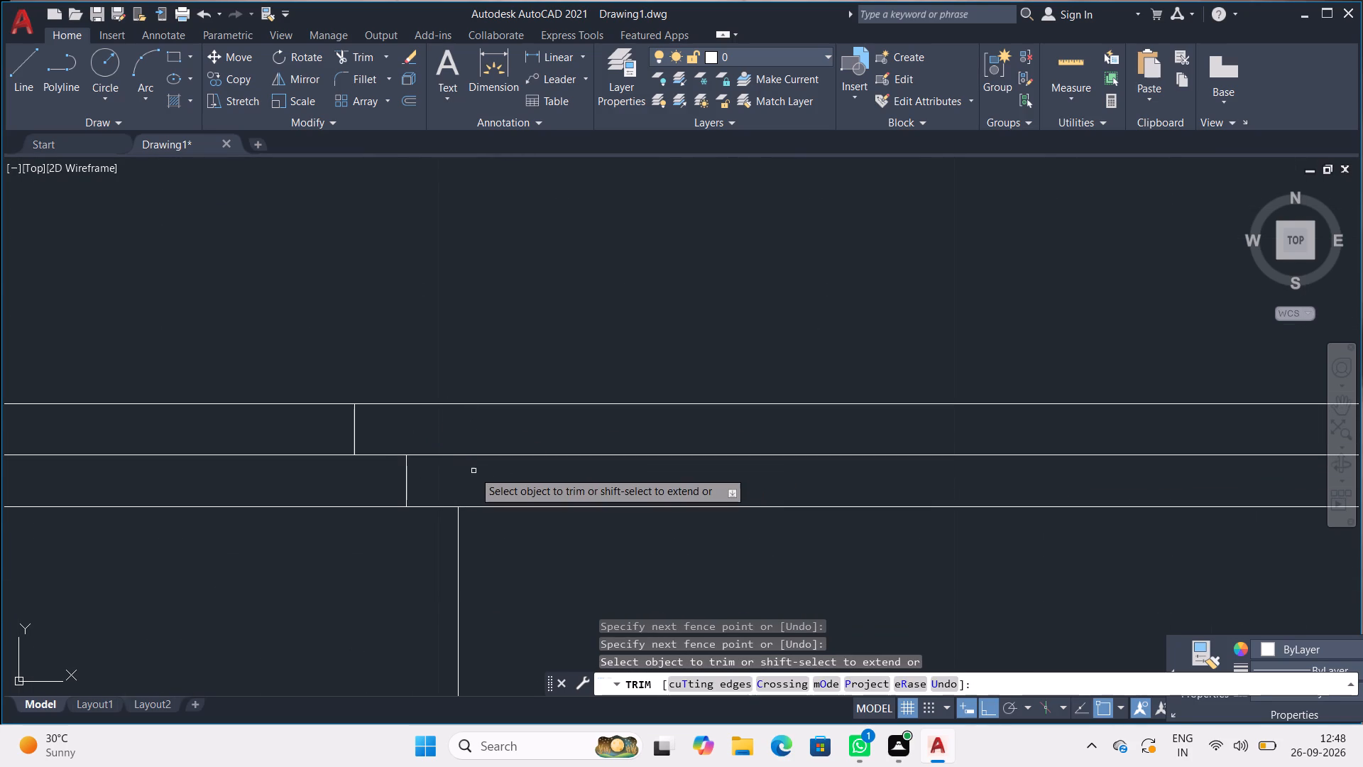
Trim the second projection line's two segments within the slab's thin upper layers.
scroll(474, 471, "down", 3)
middle_click_drag(474, 471, 883, 404)
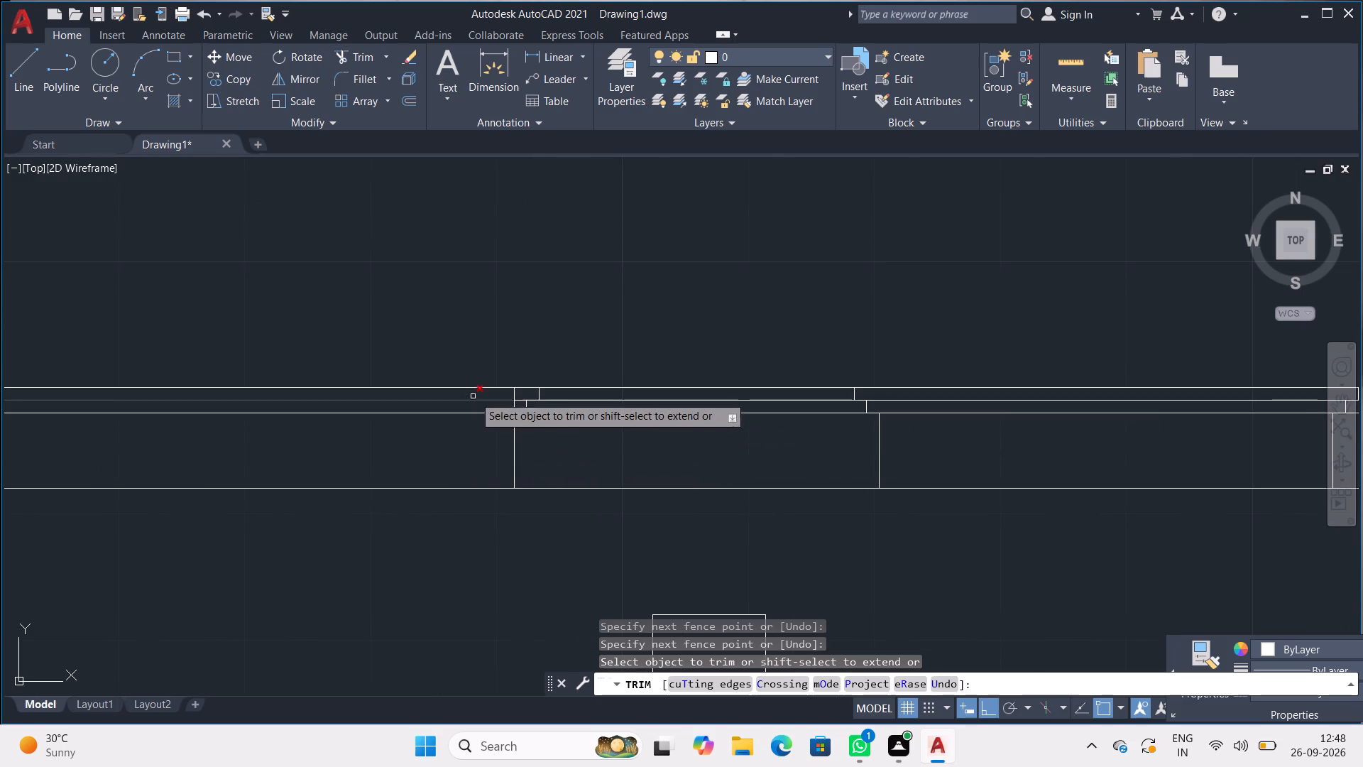
scroll(538, 393, "up", 3)
left_click_drag(448, 400, 381, 401)
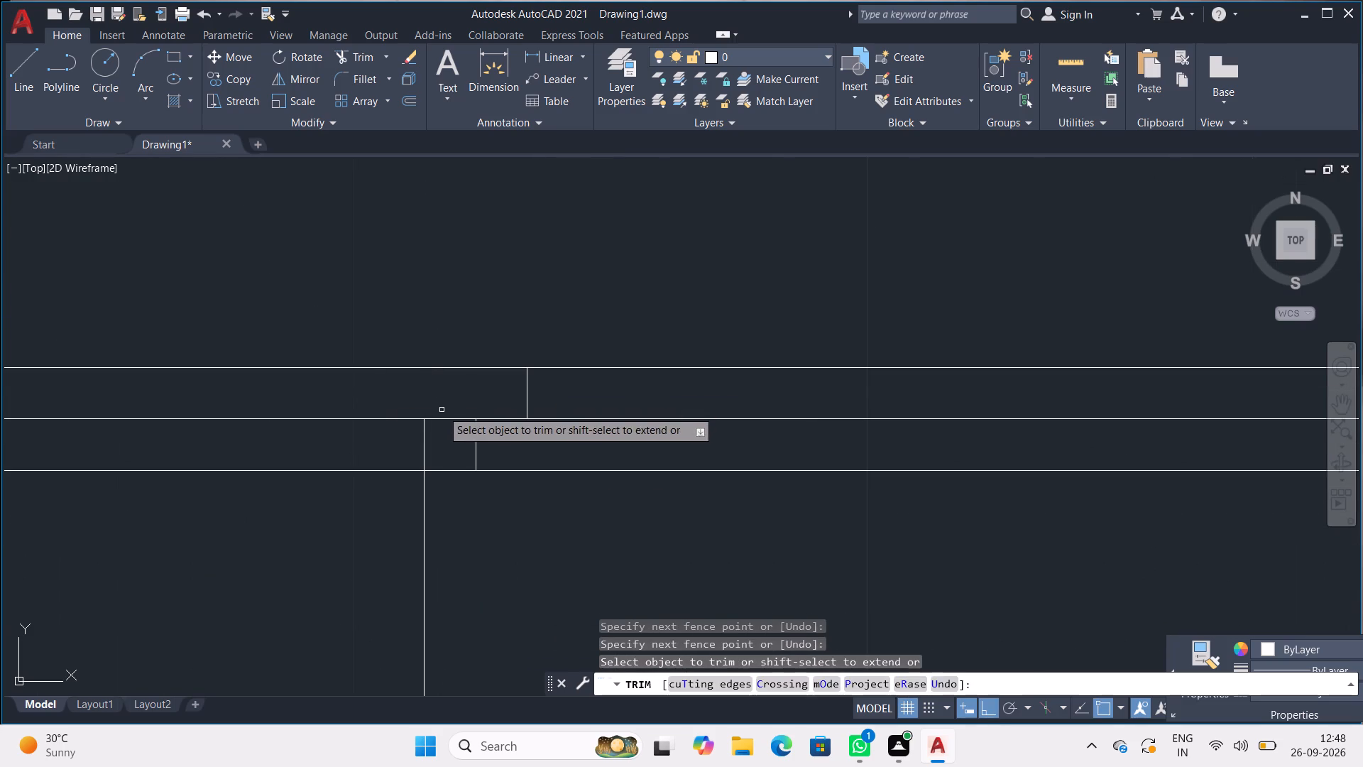
left_click_drag(437, 427, 407, 439)
Trim the line between the two thin layers from the step to the top slab's left end.
scroll(417, 432, "down", 4)
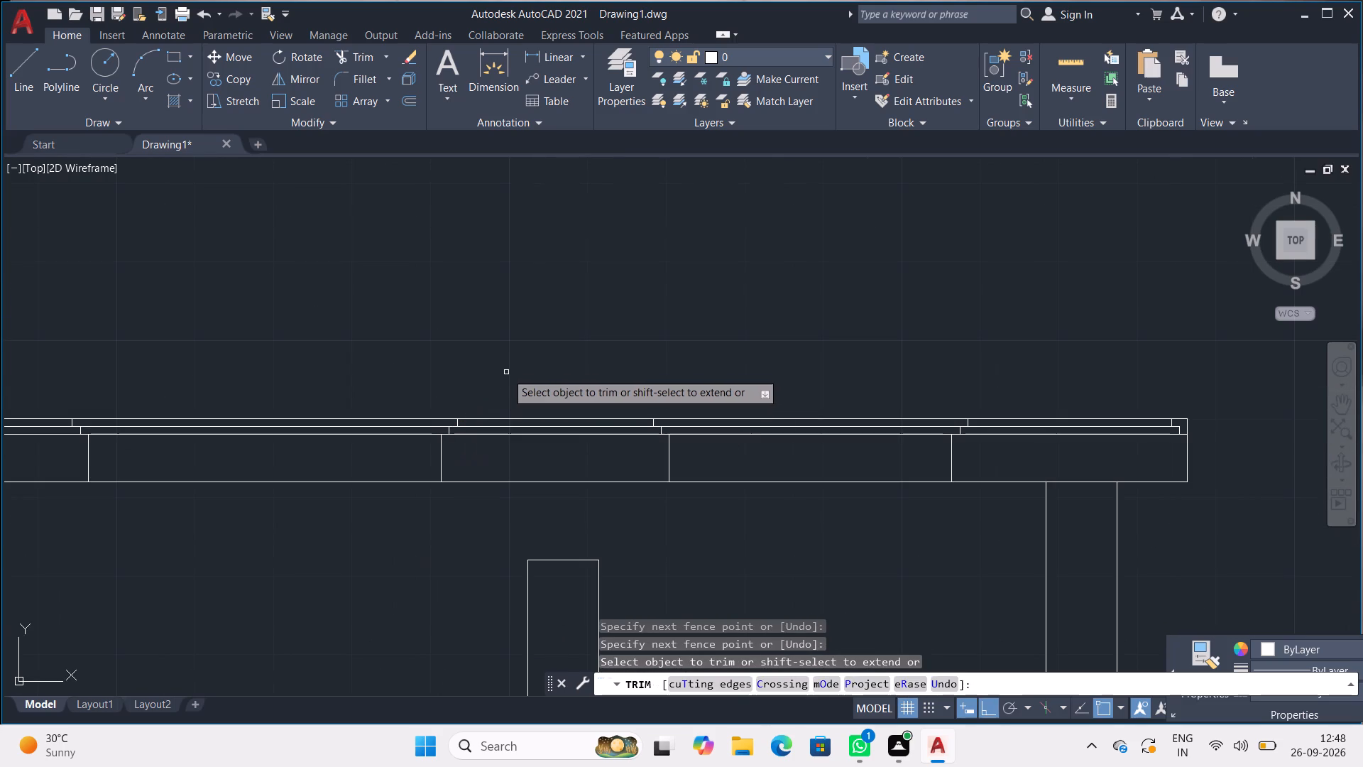
middle_click_drag(508, 368, 809, 355)
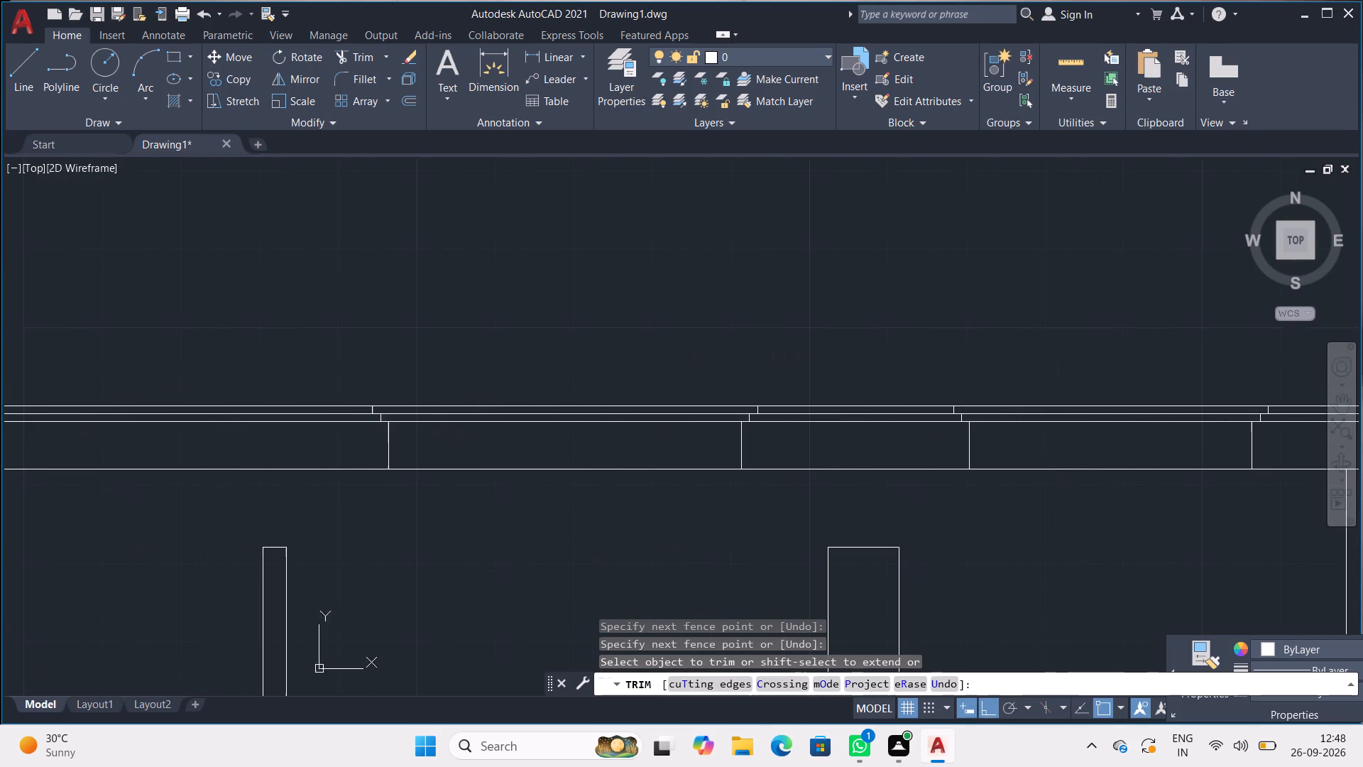
middle_click_drag(498, 355, 958, 338)
scroll(292, 361, "up", 1)
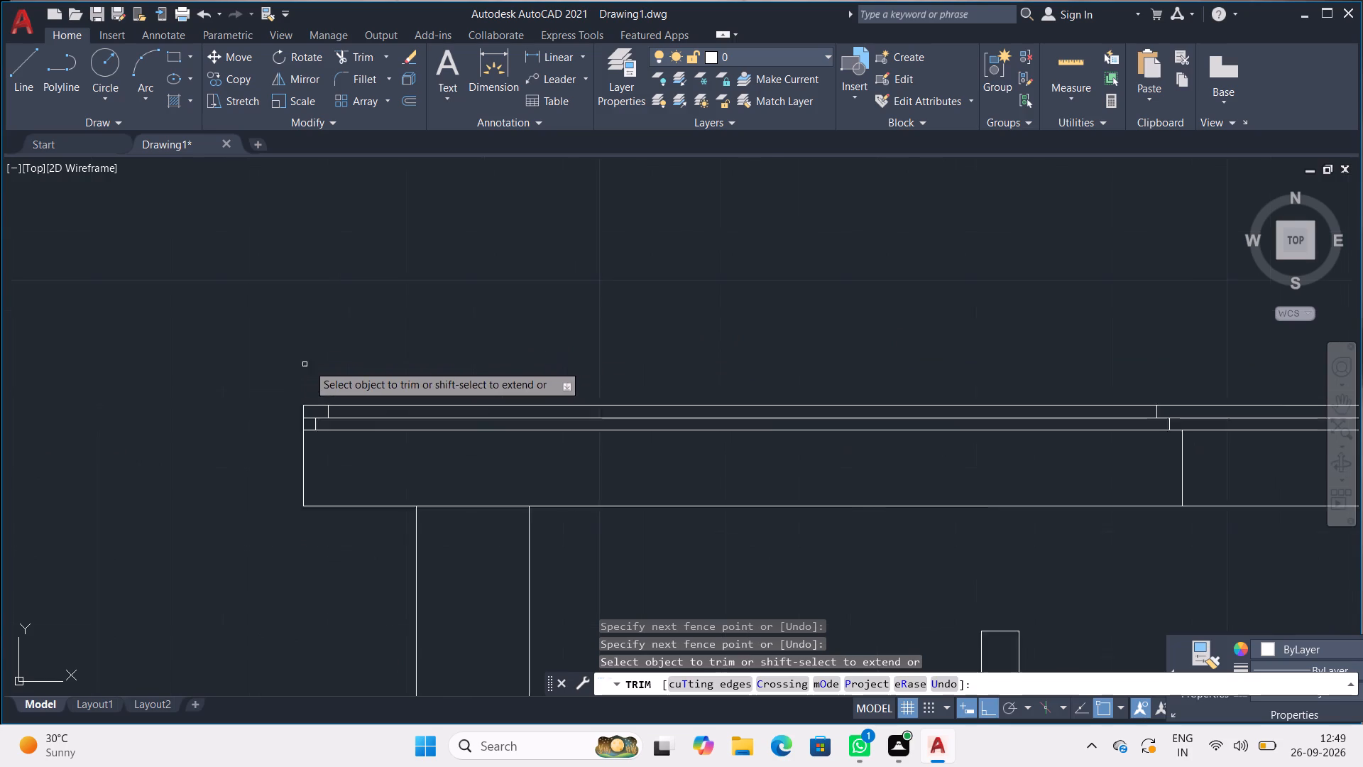
scroll(309, 364, "up", 1)
left_click_drag(312, 442, 305, 455)
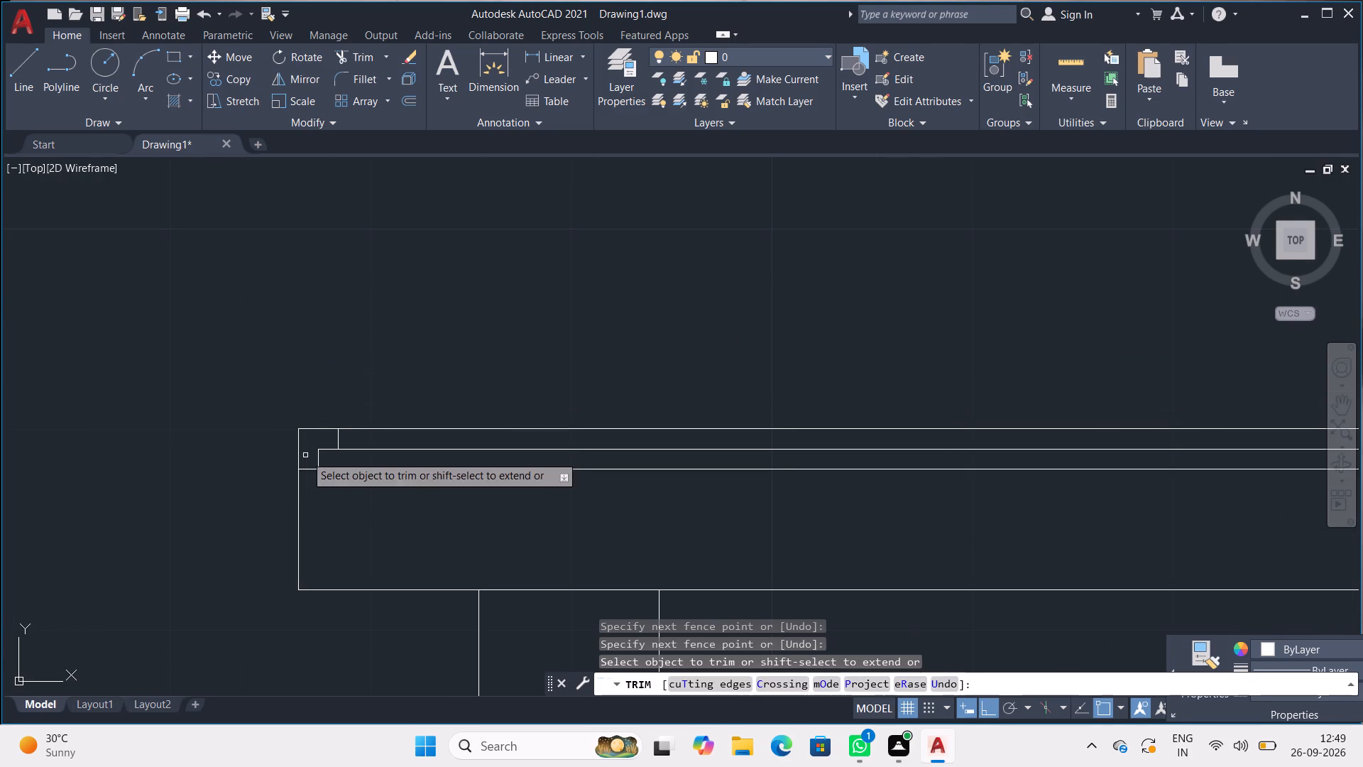
key("Escape")
key("Escape")
key("Escape")
scroll(366, 381, "down", 1)
key("Escape")
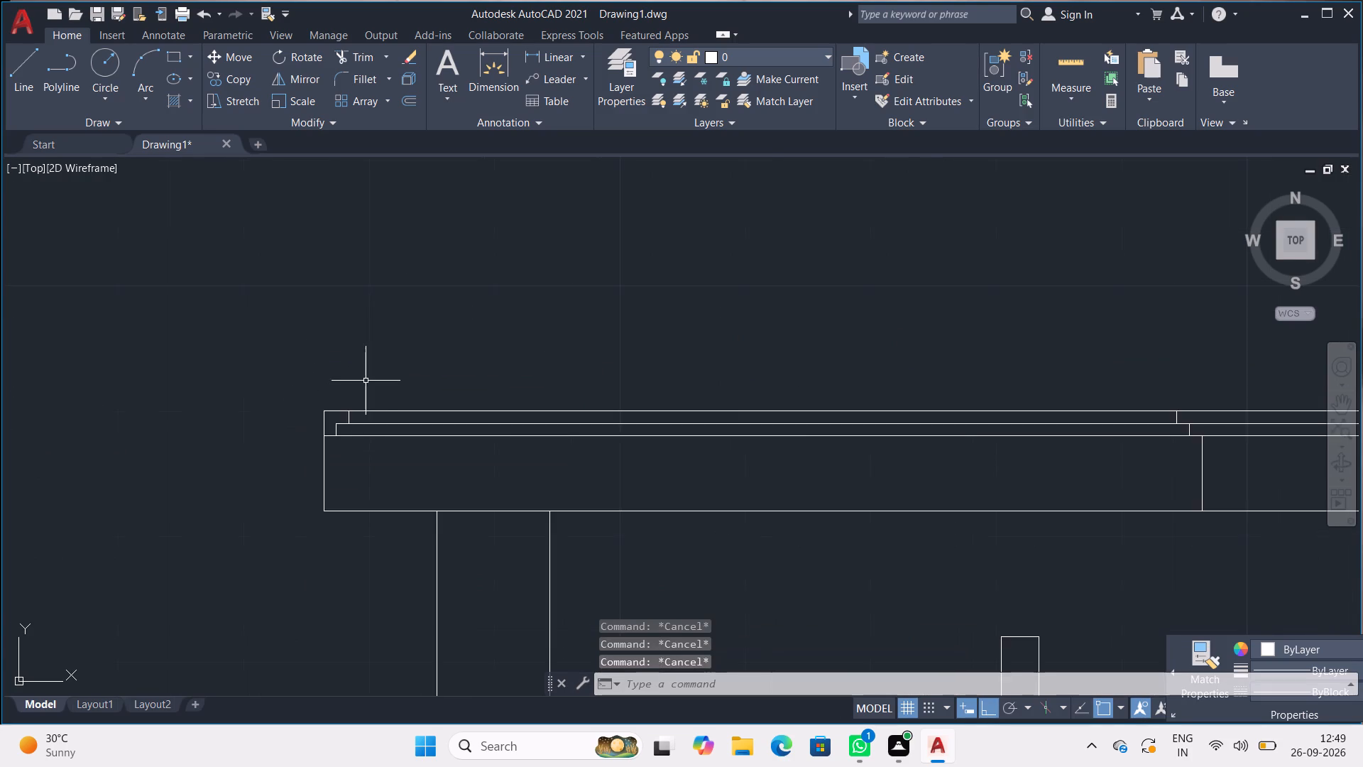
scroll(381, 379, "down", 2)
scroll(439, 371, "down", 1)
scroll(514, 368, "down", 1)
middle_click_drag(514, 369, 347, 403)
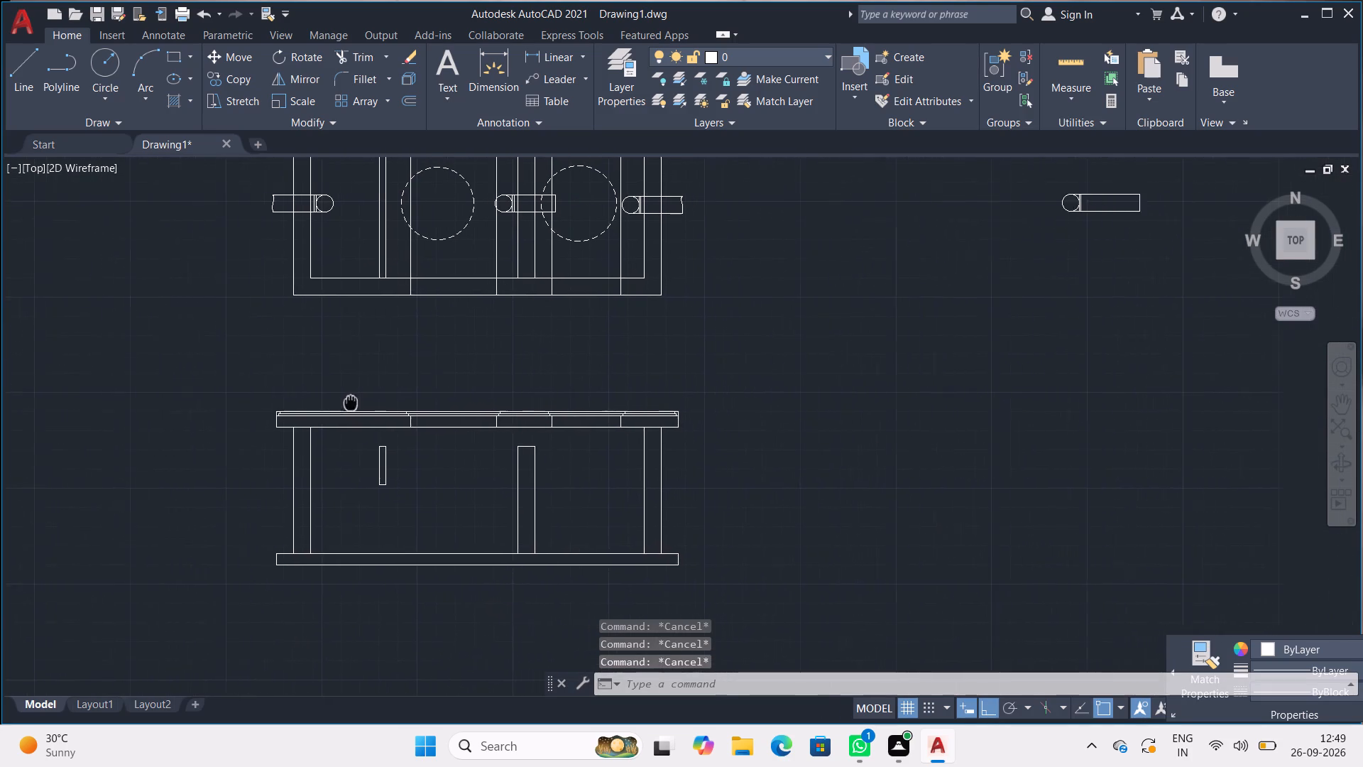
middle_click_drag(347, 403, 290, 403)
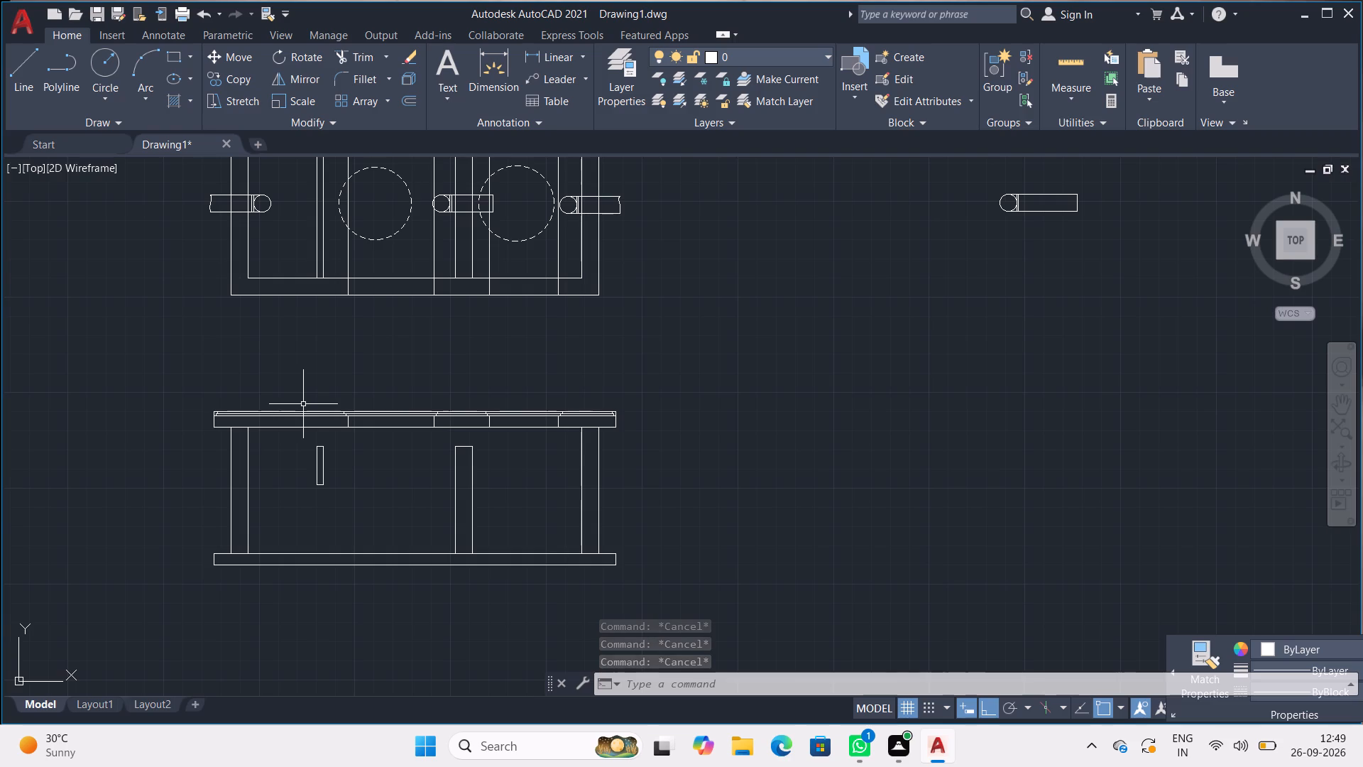
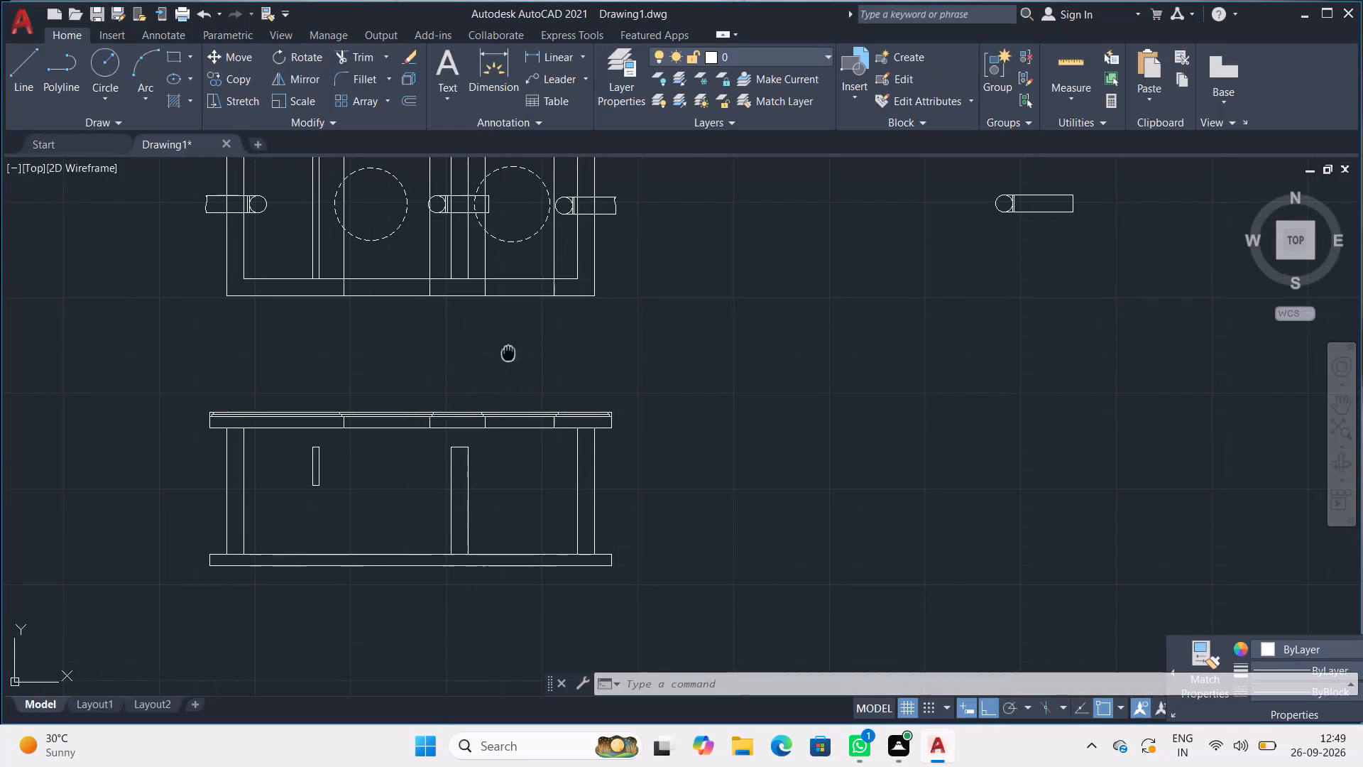
Delete the four vertical projection lines running through the plan from below the hatched strips to the outer wall.
middle_click_drag(425, 416, 687, 463)
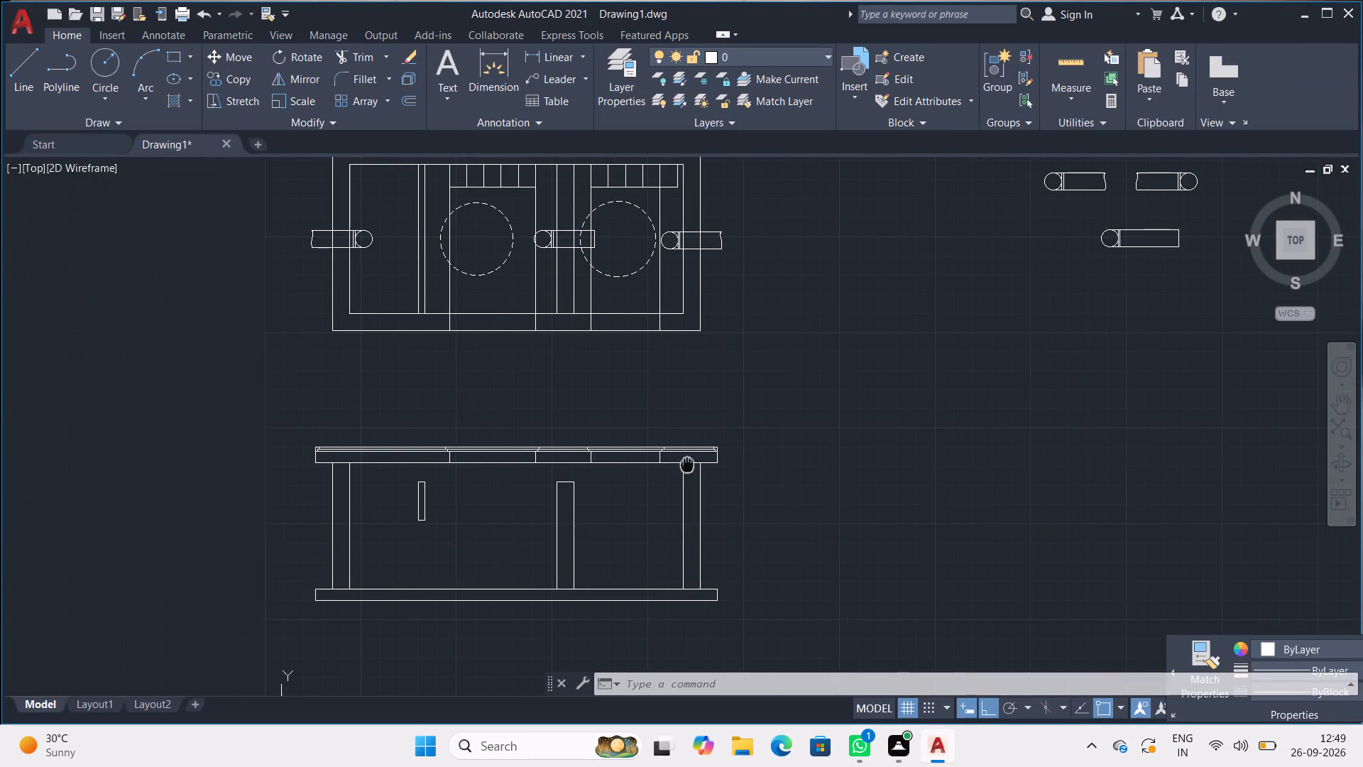
middle_click_drag(687, 463, 615, 503)
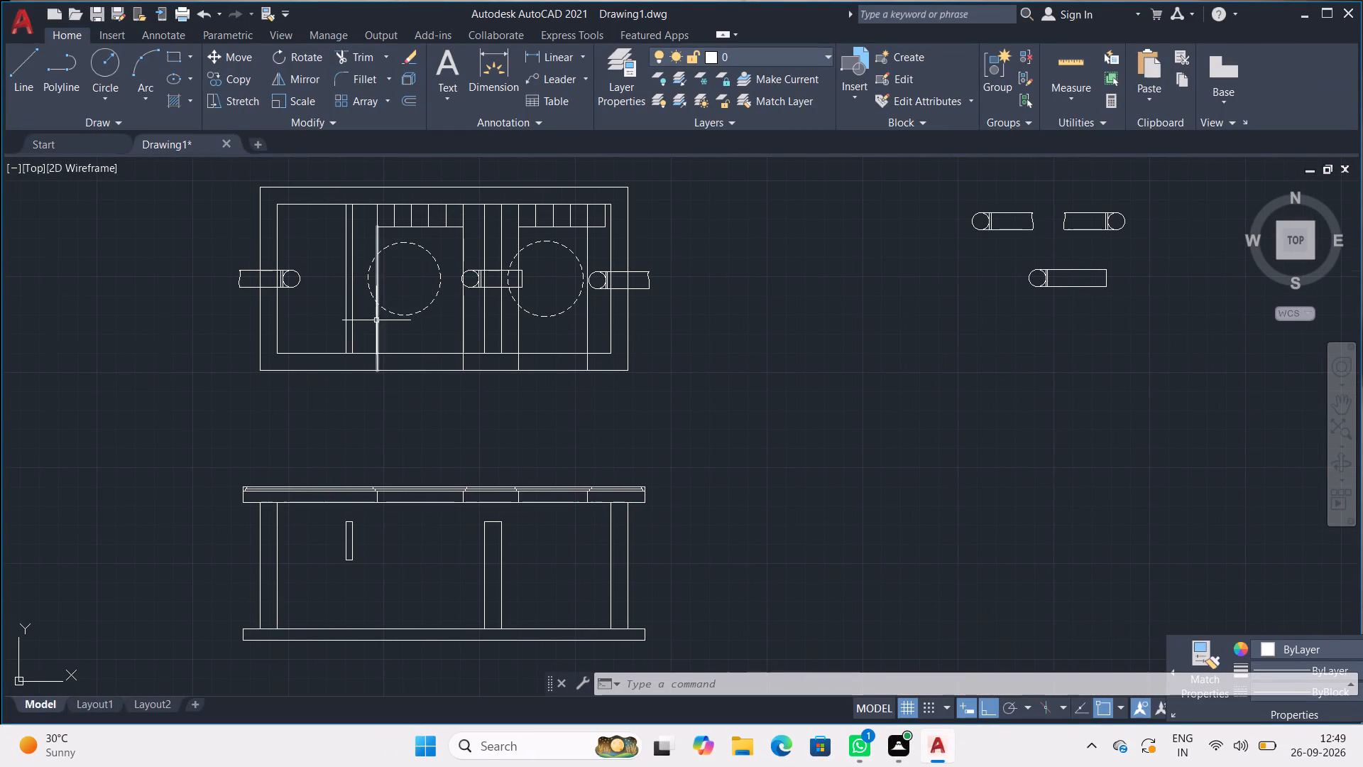
left_click(378, 320)
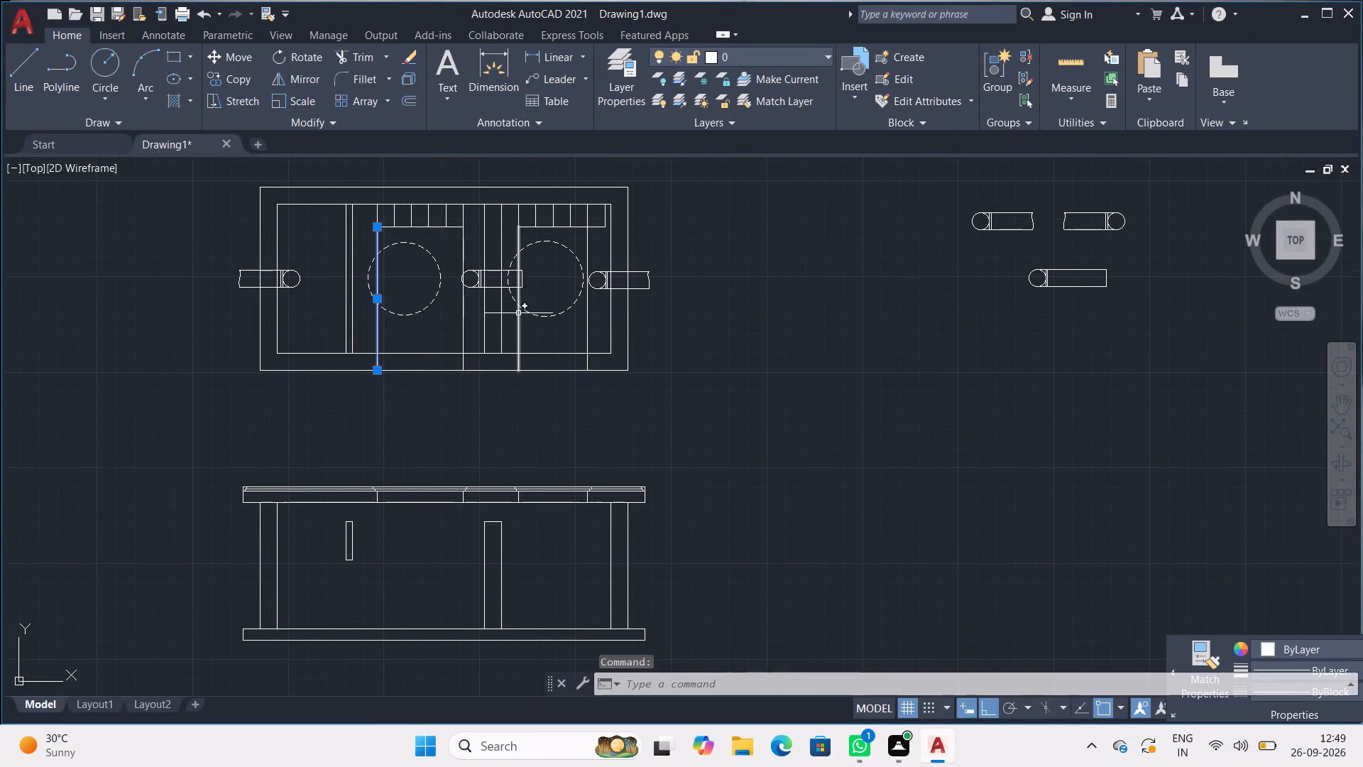
left_click(519, 313)
left_click(465, 320)
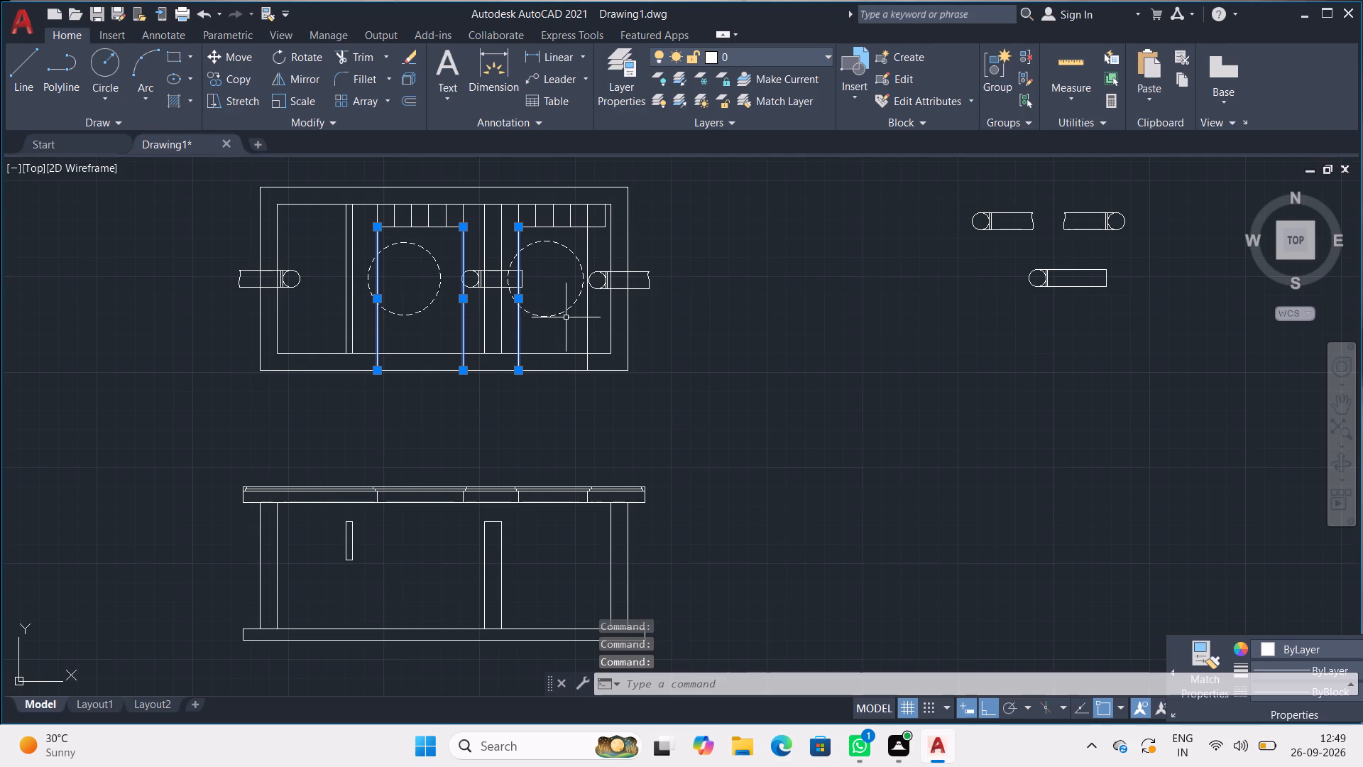
left_click(588, 318)
key("Delete")
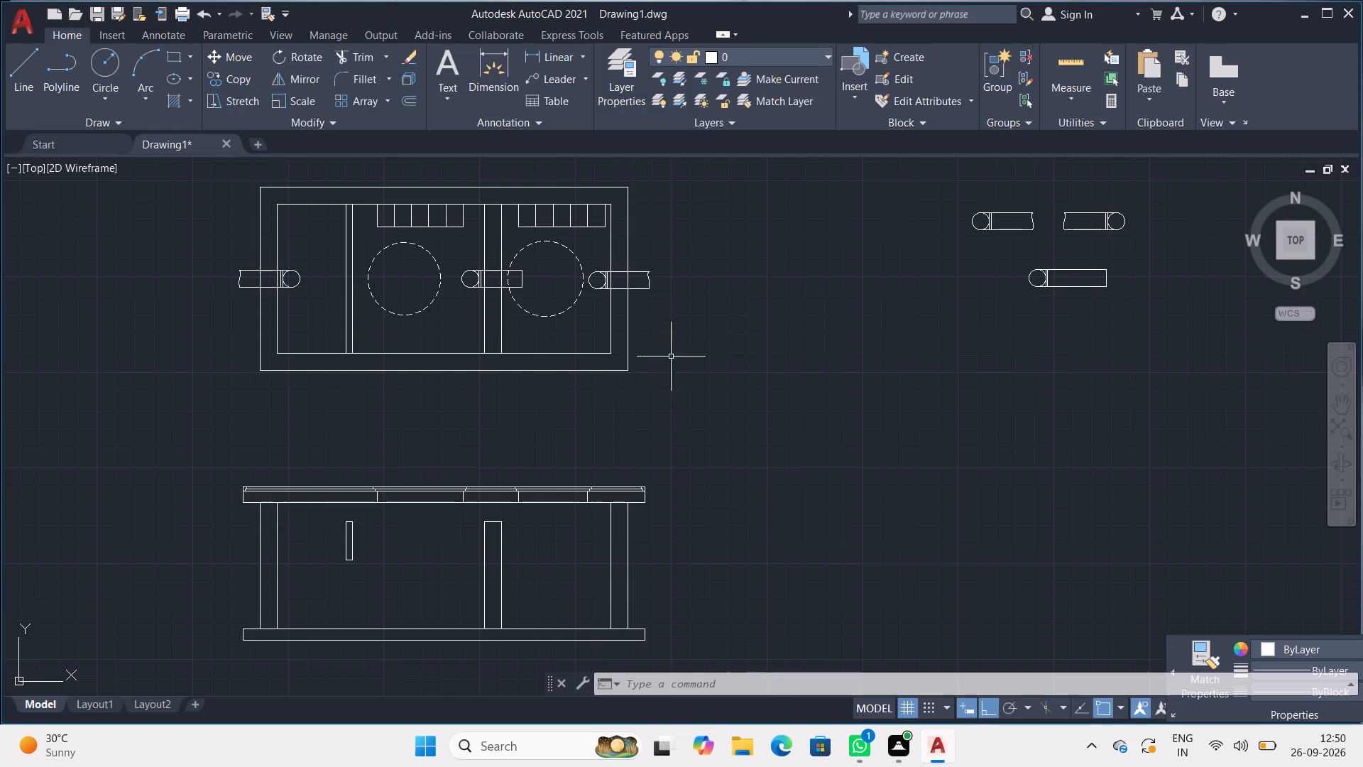
Draw a closed rectangle 1' long and 2" high with lines in the empty area beside the section.
key("l")
key("Return")
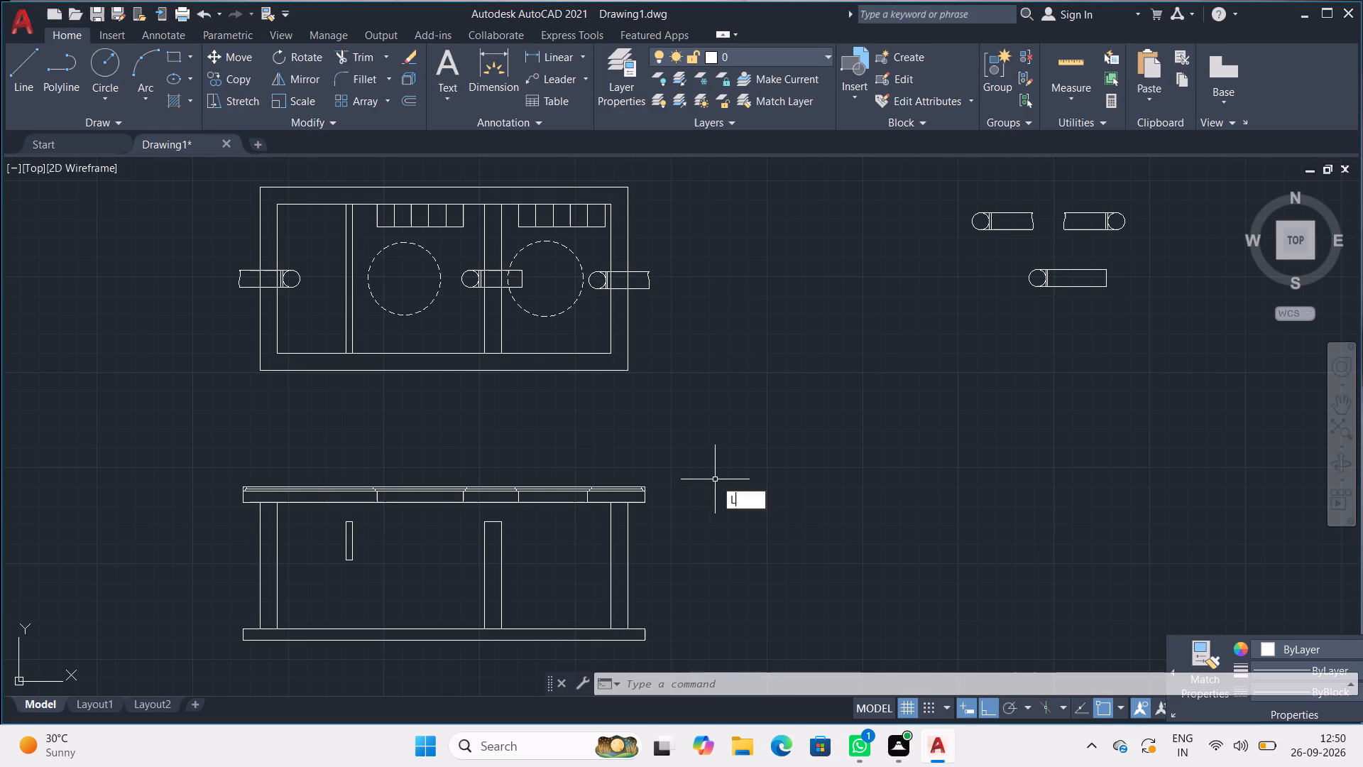
middle_click_drag(709, 474, 706, 472)
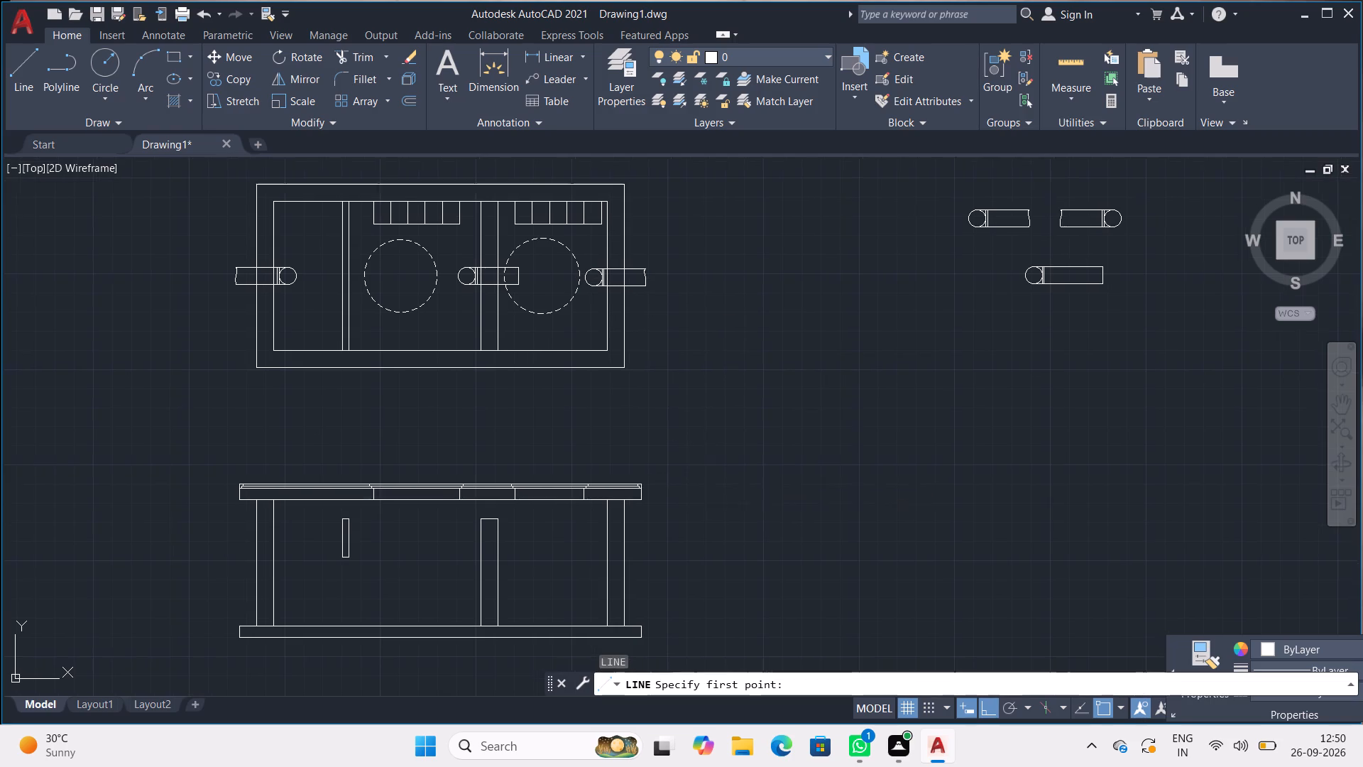
middle_click_drag(706, 472, 569, 387)
scroll(707, 445, "up", 3)
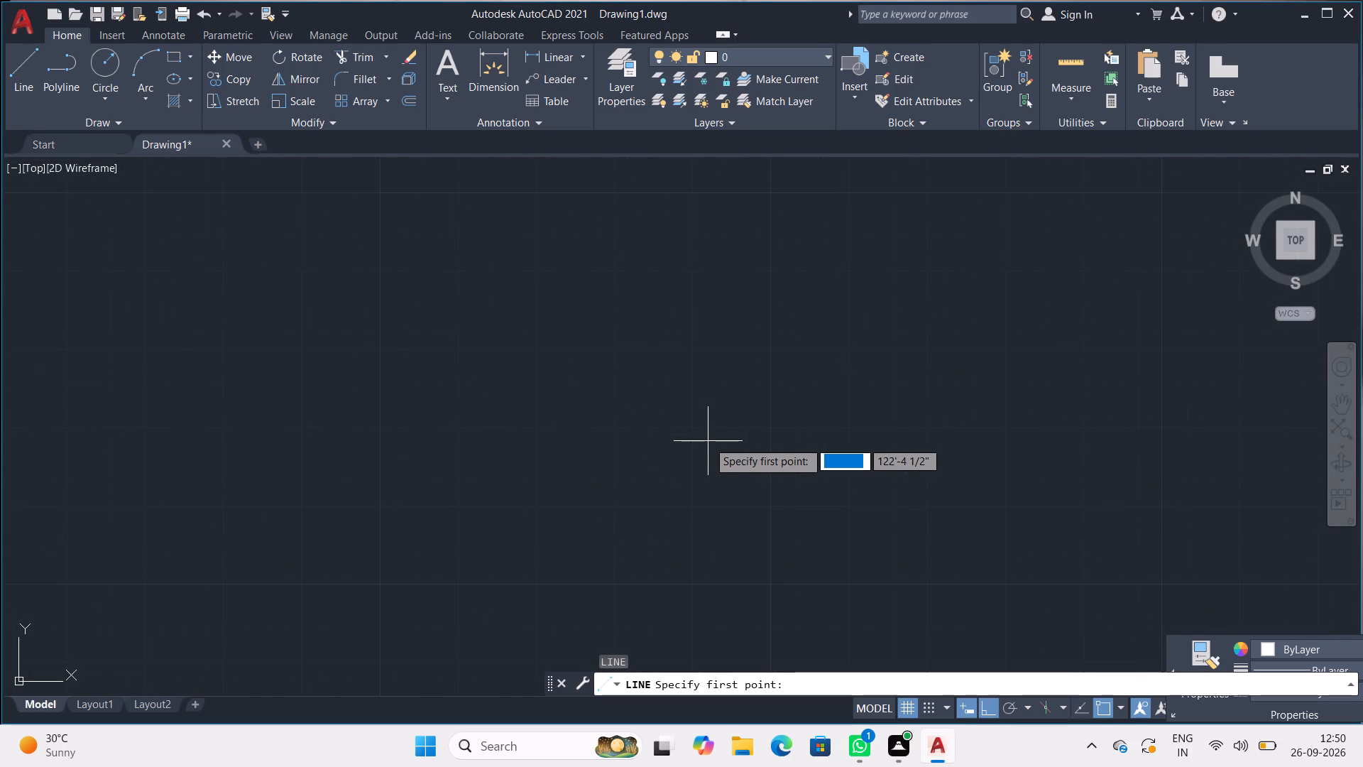
left_click(466, 501)
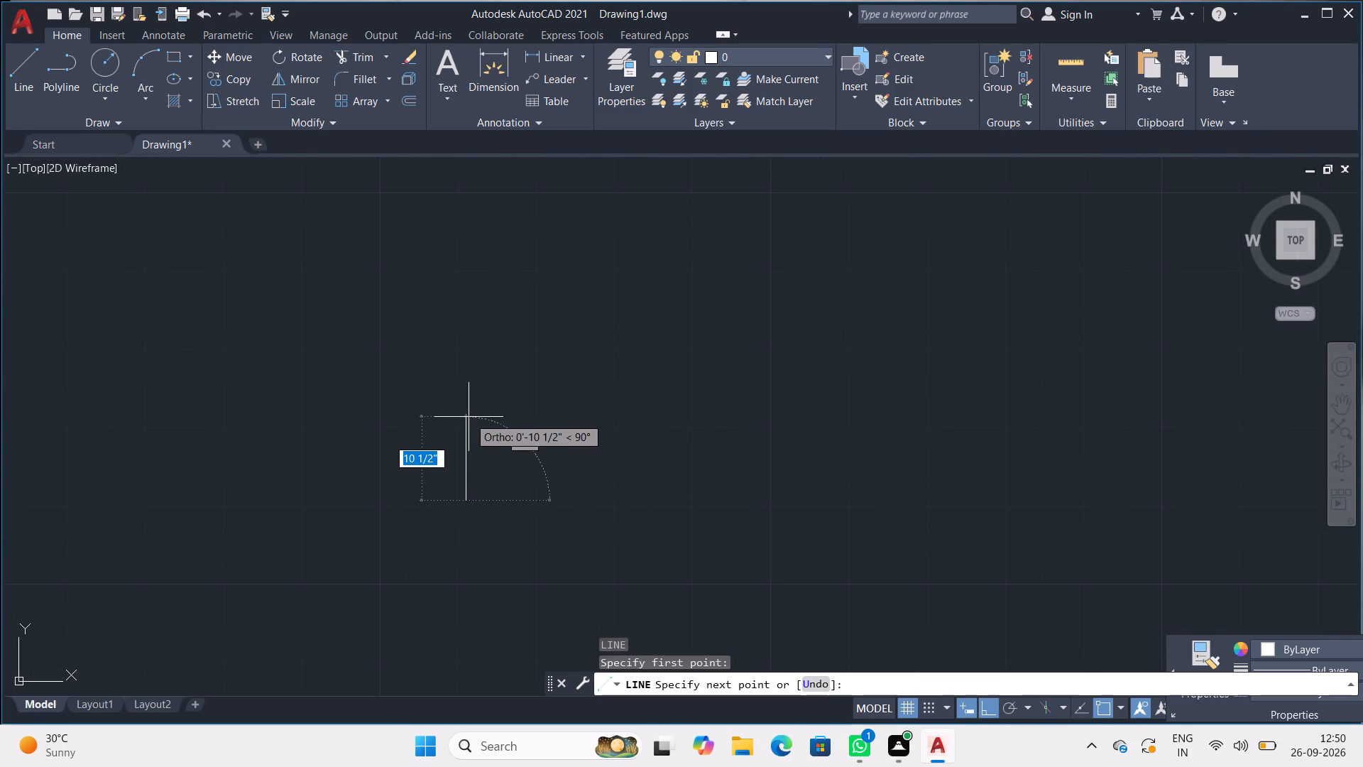
type("2\"")
key("Return")
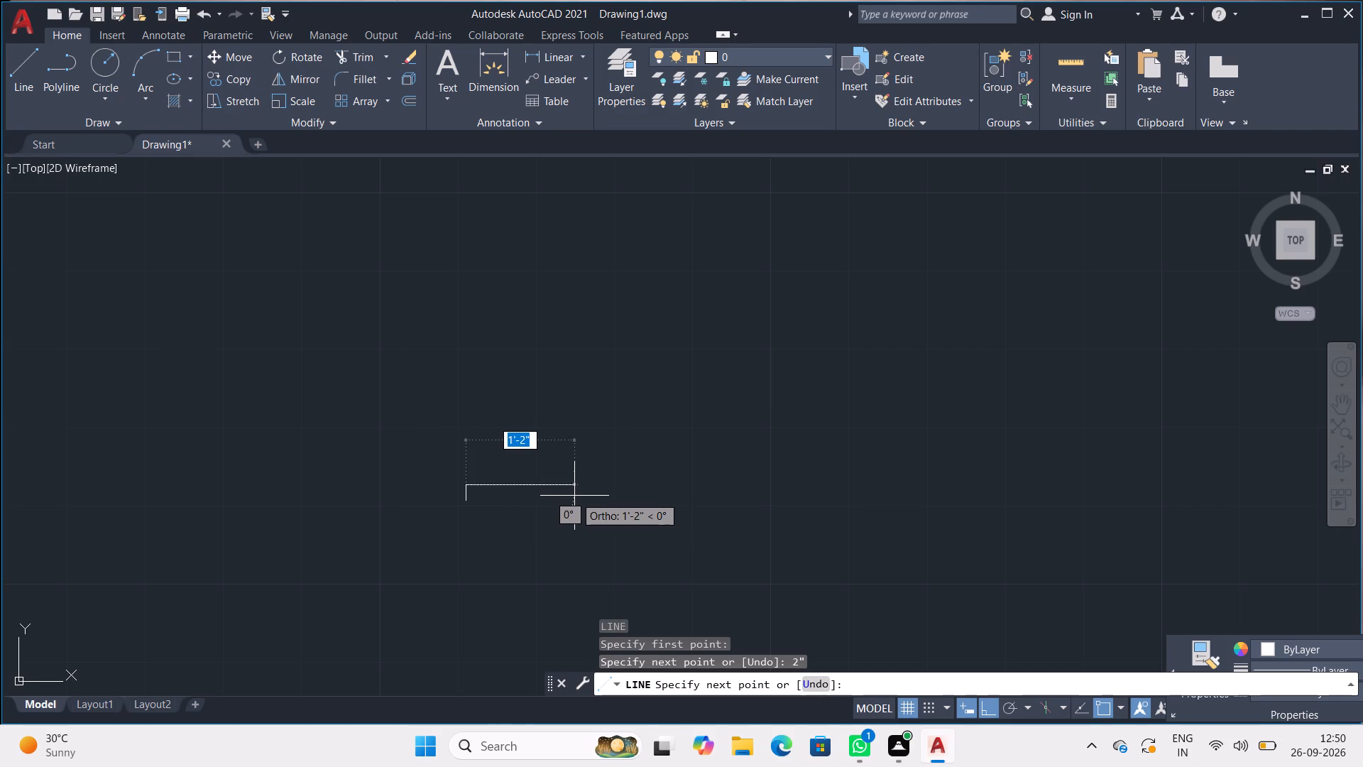
type("1'")
key("Return")
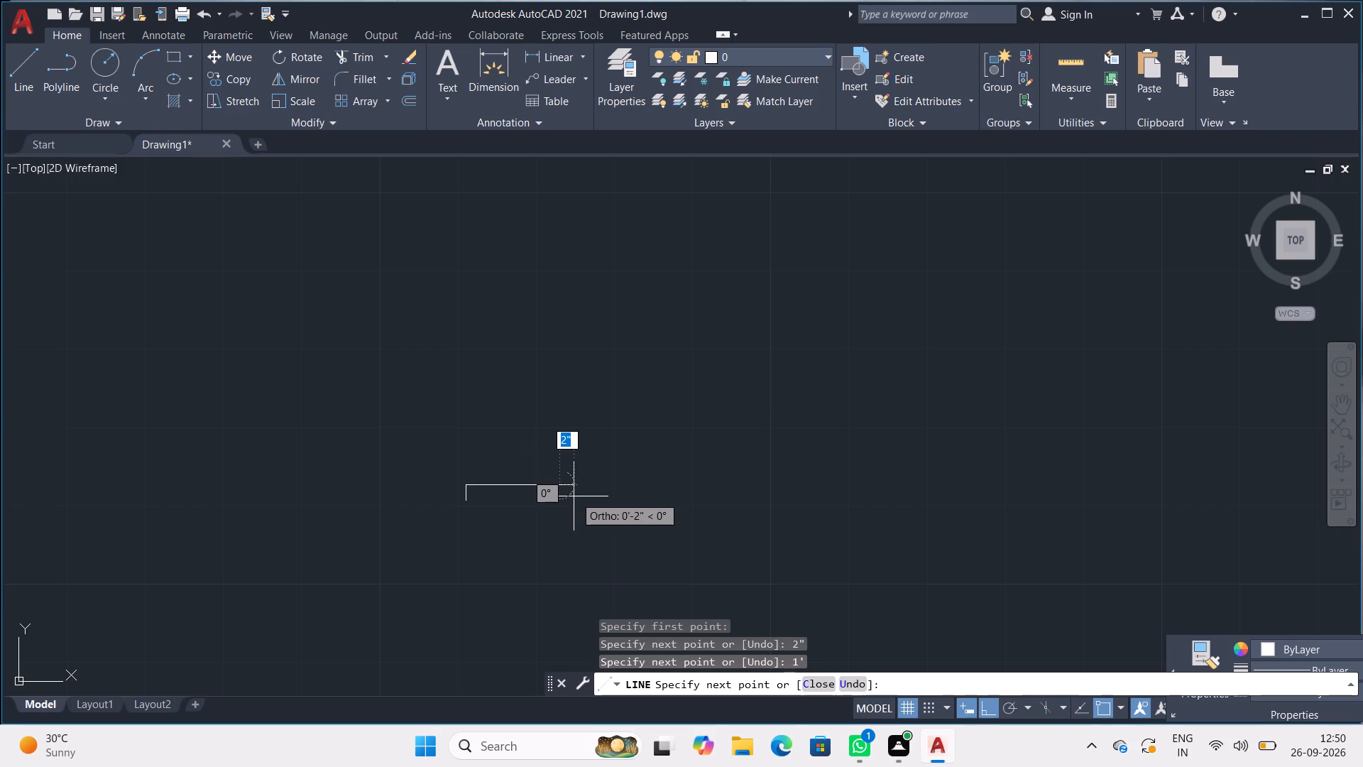
type("2\"")
key("Return")
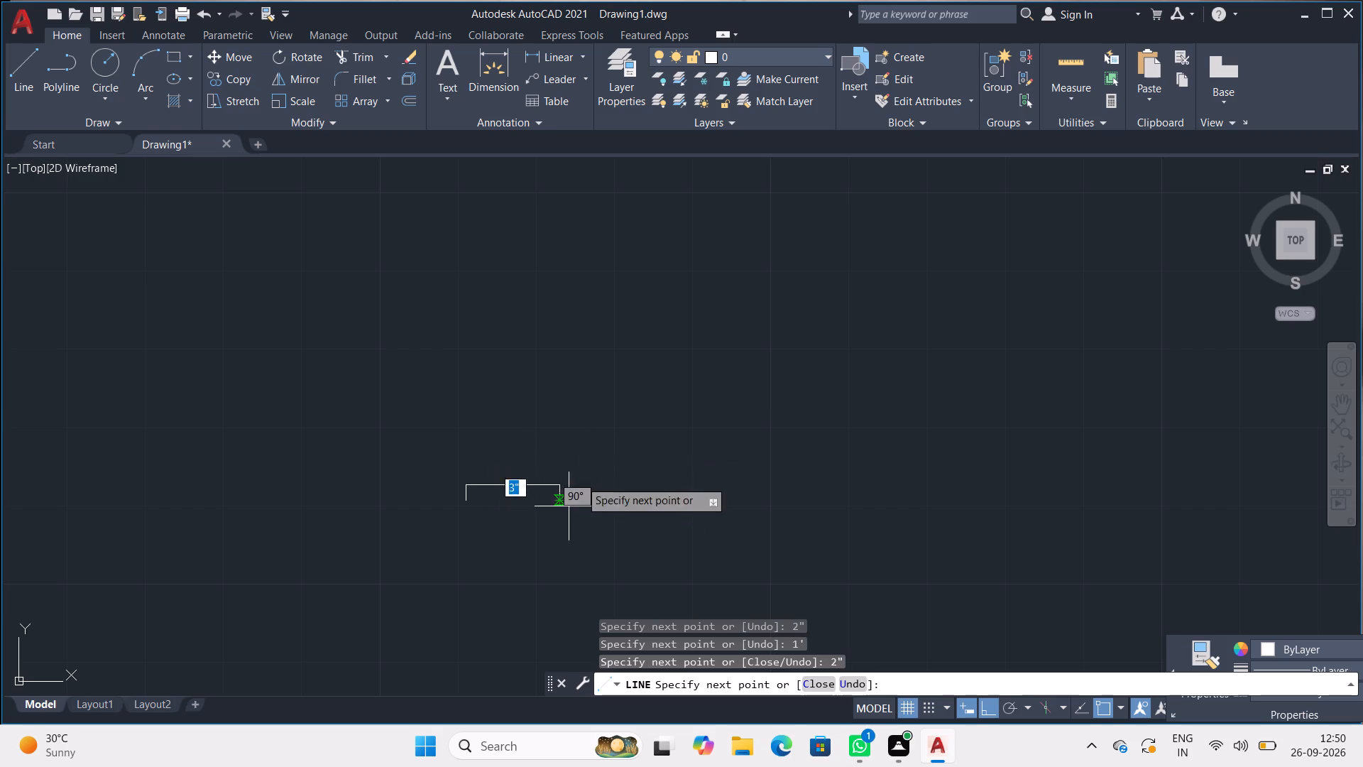
left_click(467, 501)
key("space")
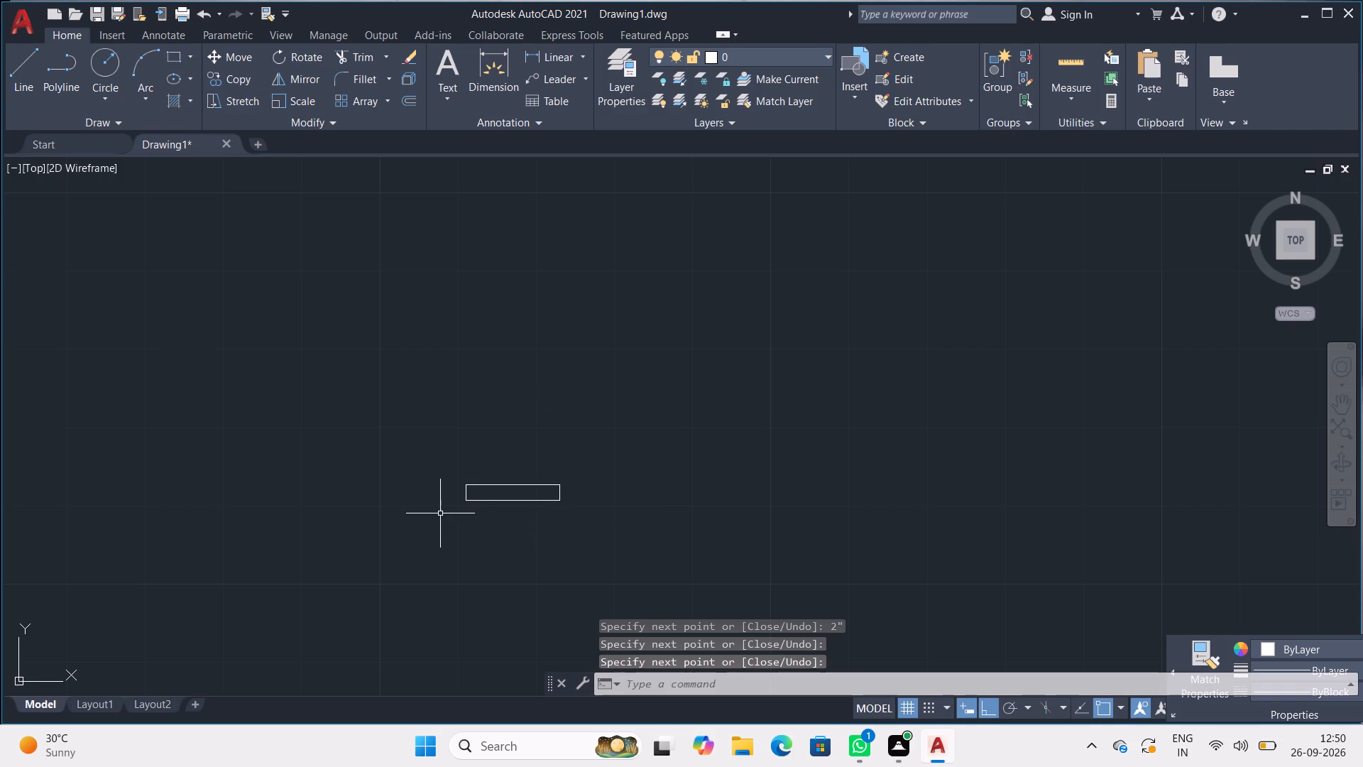
Draw a vertical line across the small rectangle's full height, 1/2" in from its left end.
scroll(439, 515, "up", 4)
middle_click_drag(573, 413, 532, 441)
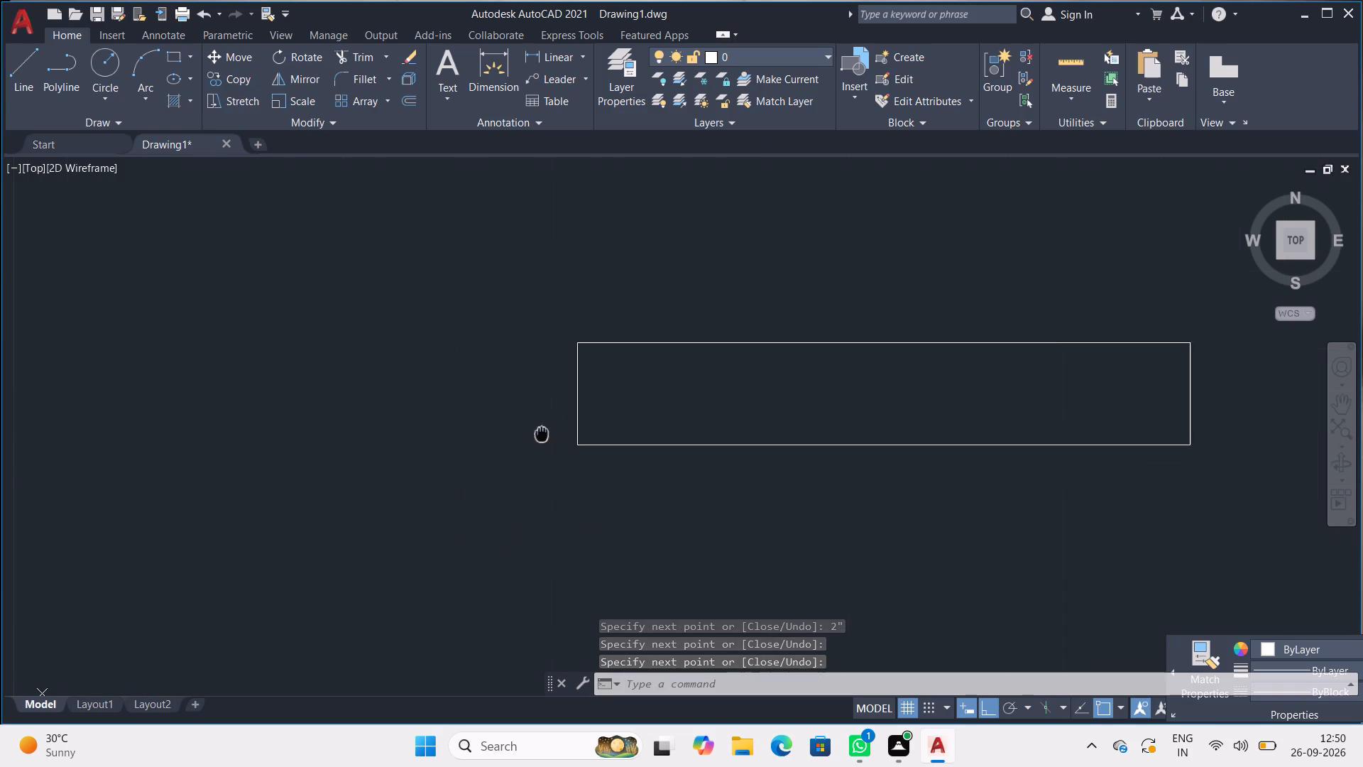
middle_click_drag(532, 441, 459, 524)
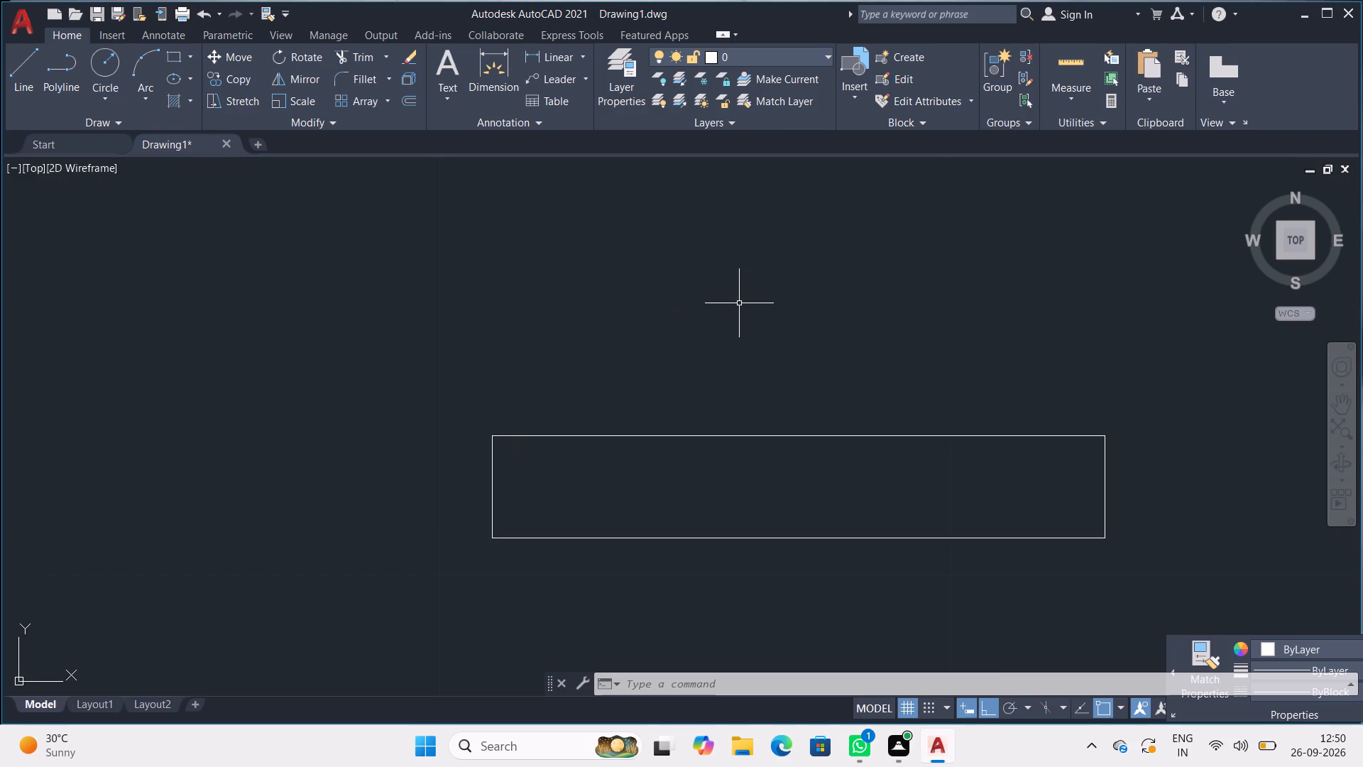
scroll(739, 303, "down", 4)
scroll(704, 368, "down", 1)
middle_click_drag(703, 374, 771, 461)
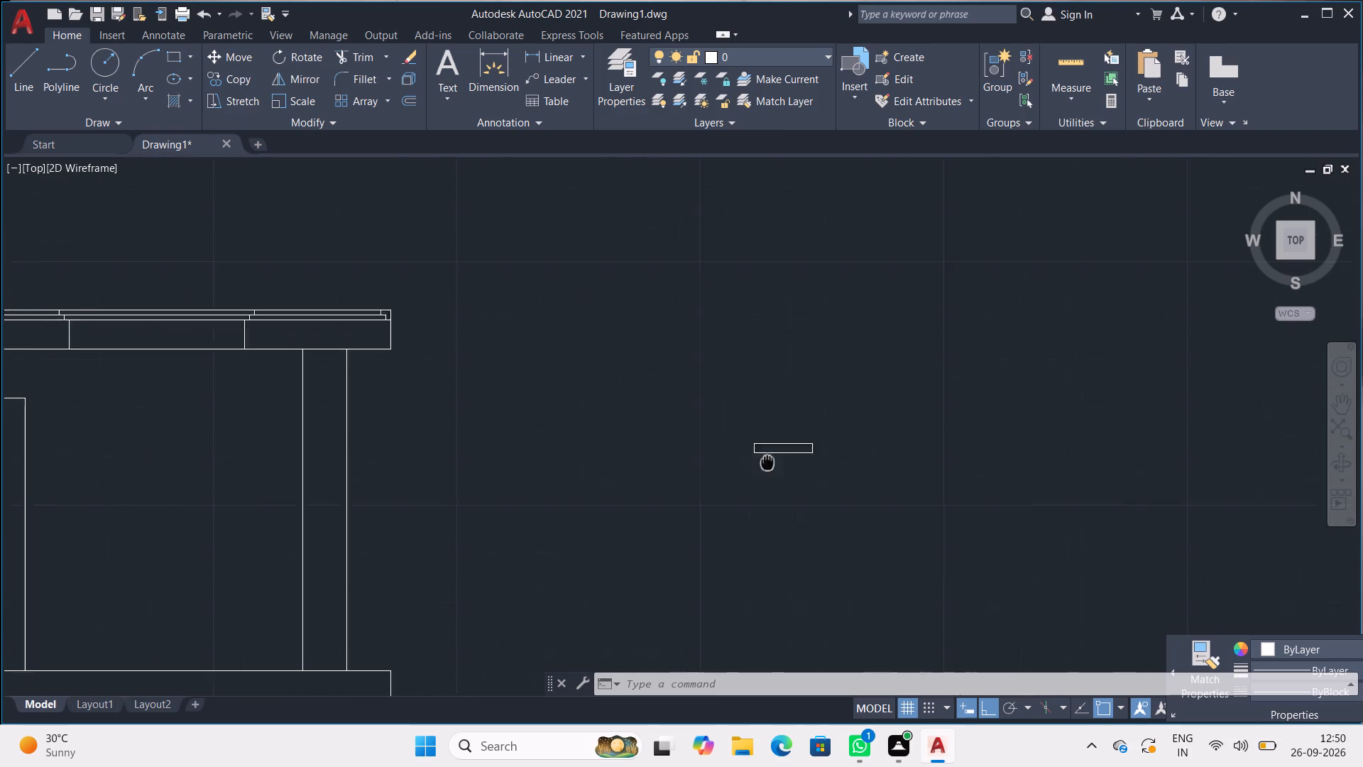
middle_click_drag(771, 461, 887, 396)
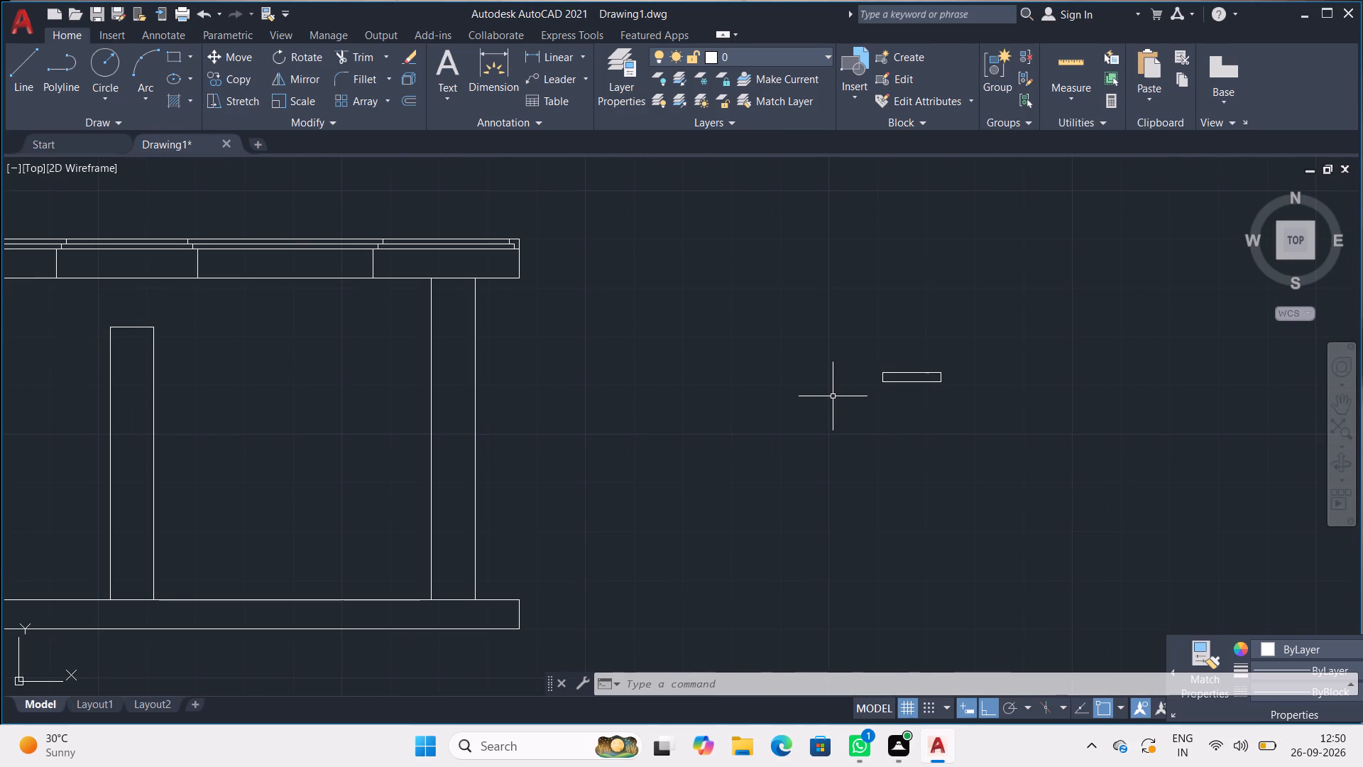
middle_click_drag(828, 396, 613, 405)
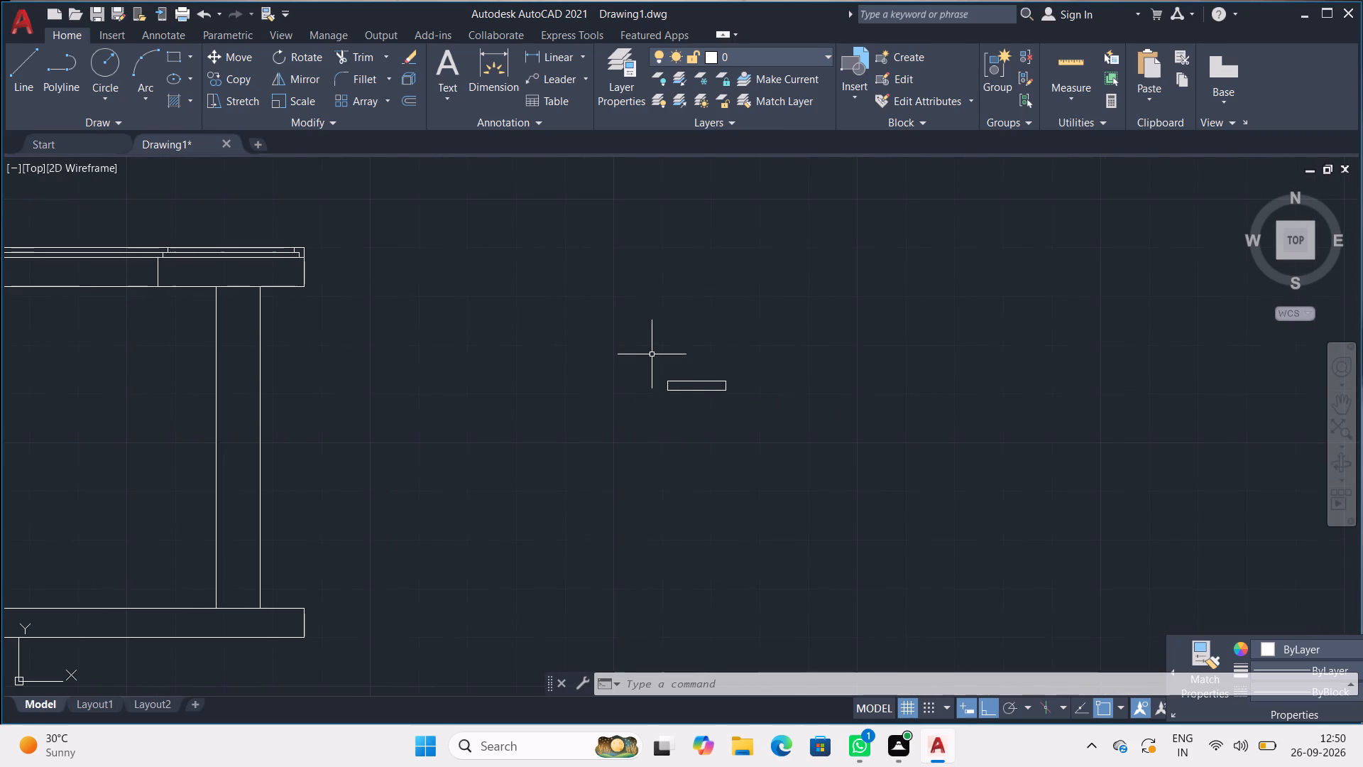
scroll(654, 354, "up", 2)
scroll(667, 465, "up", 2)
middle_click_drag(679, 393, 554, 449)
scroll(555, 440, "up", 2)
key("l")
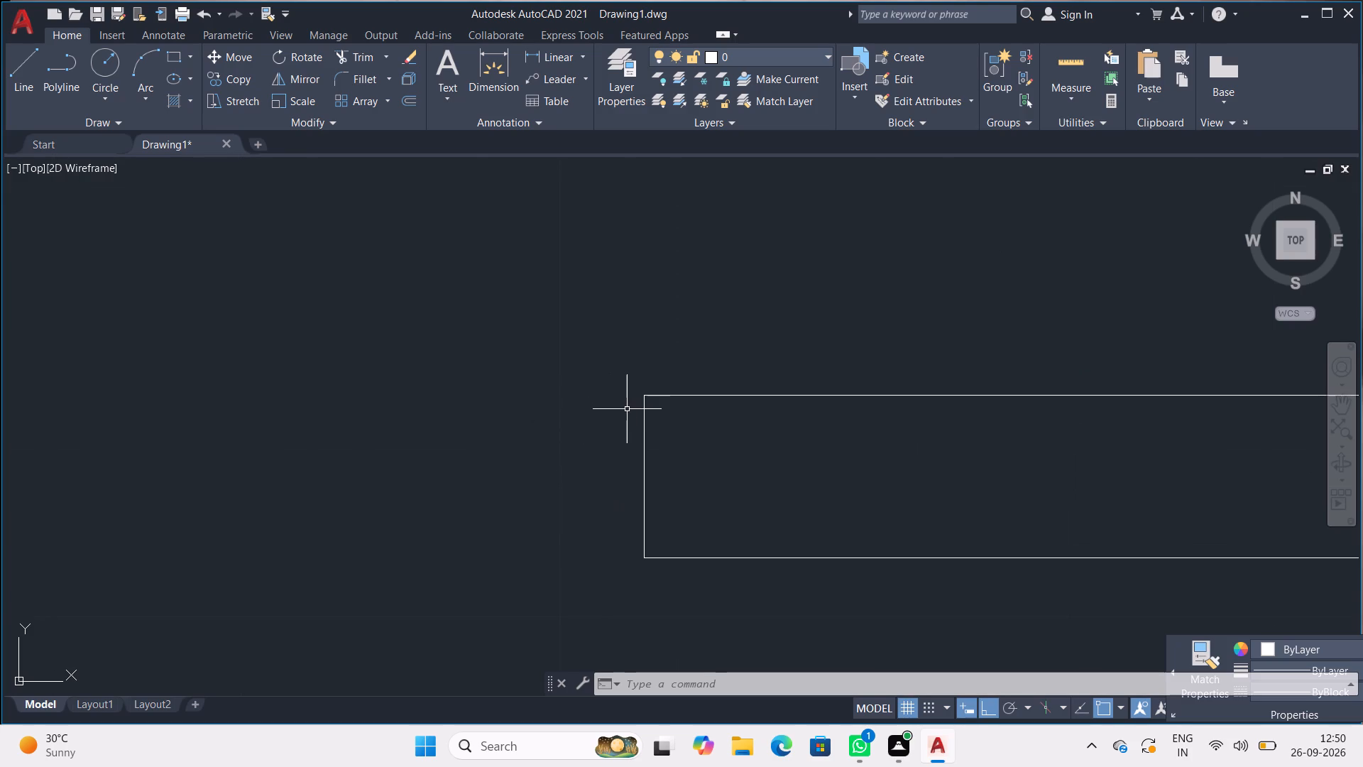
key("Return")
left_click(641, 394)
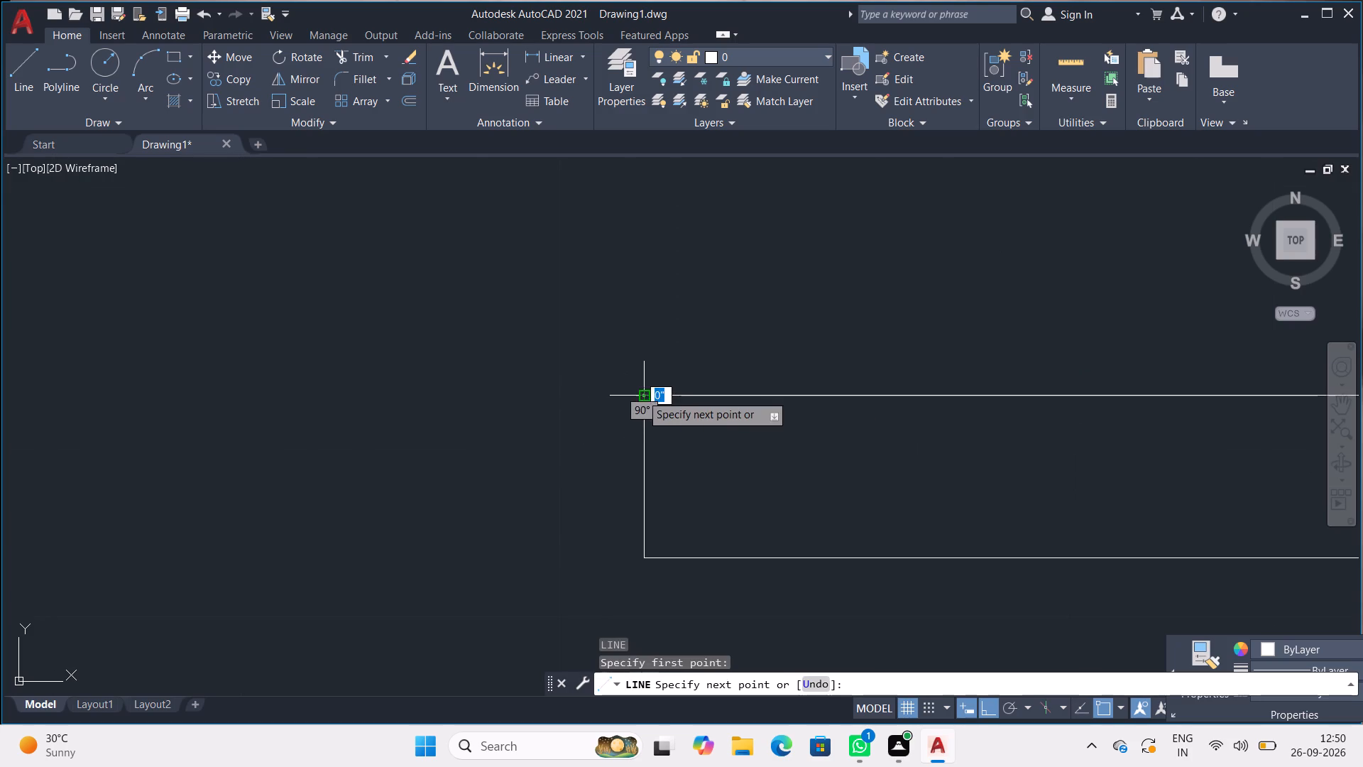
key("1")
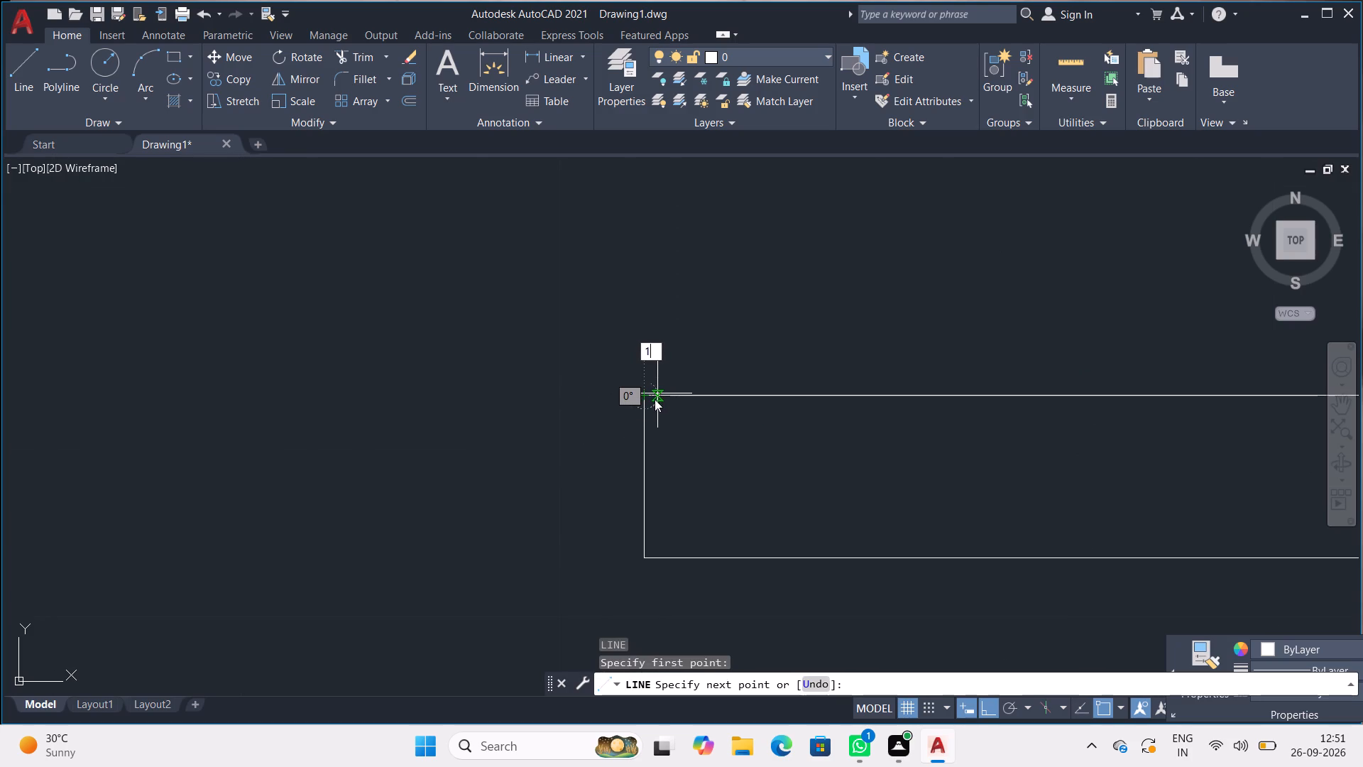
key("shift+quotedbl")
key("Return")
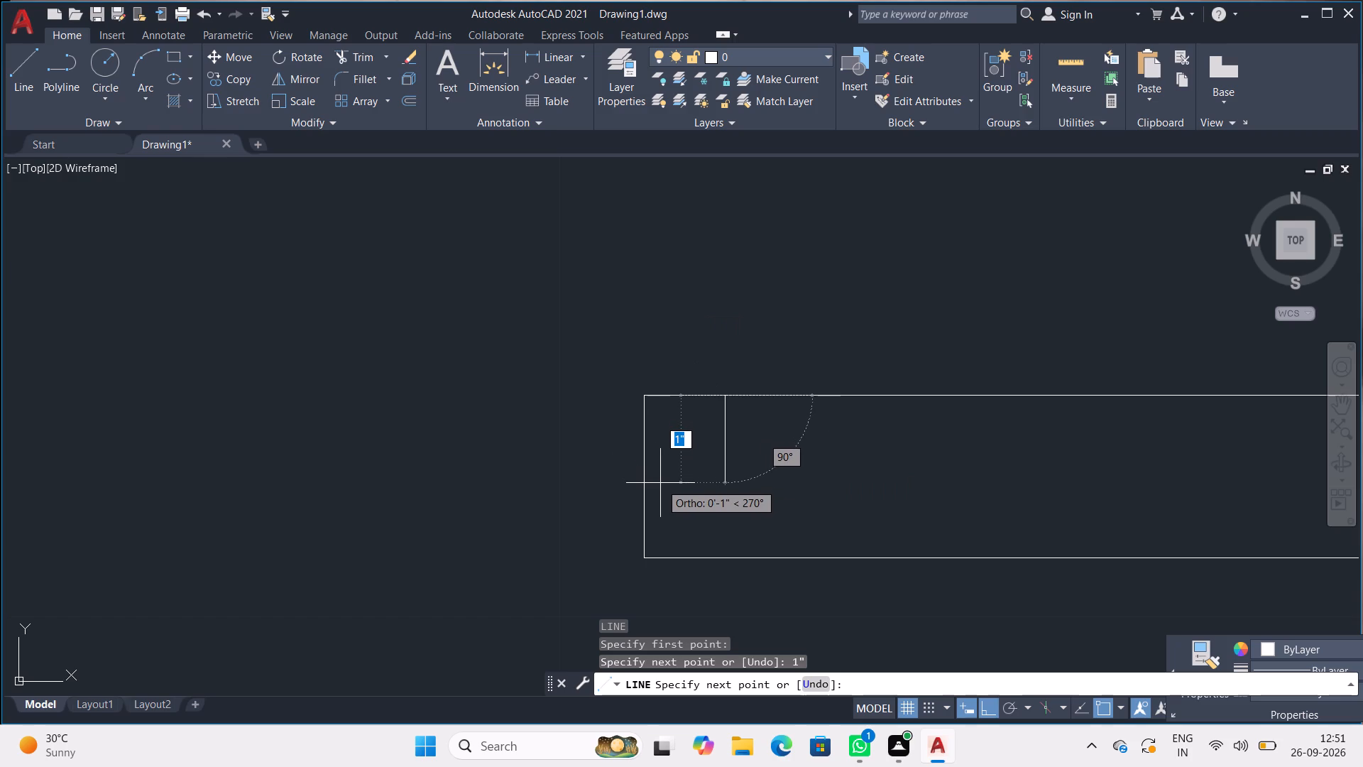
key("ctrl+z")
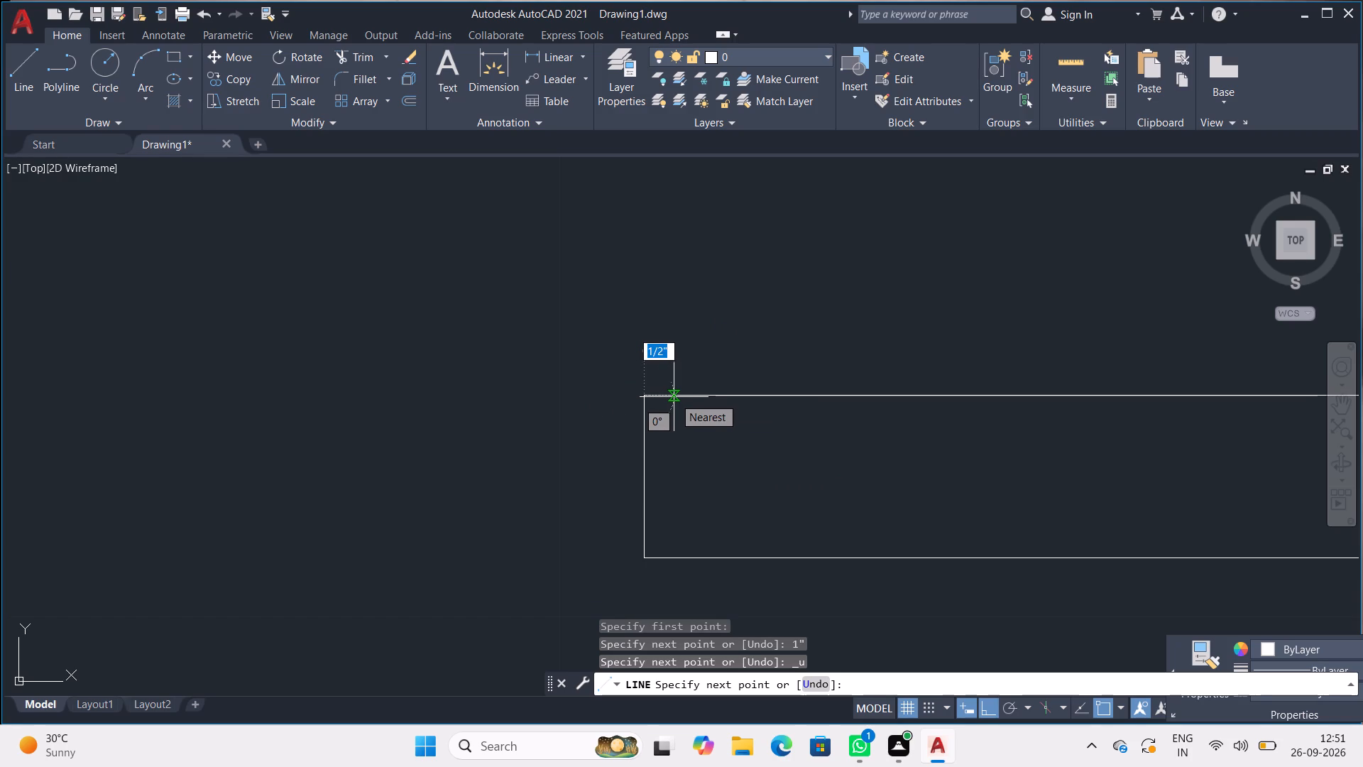
type("1/2\"")
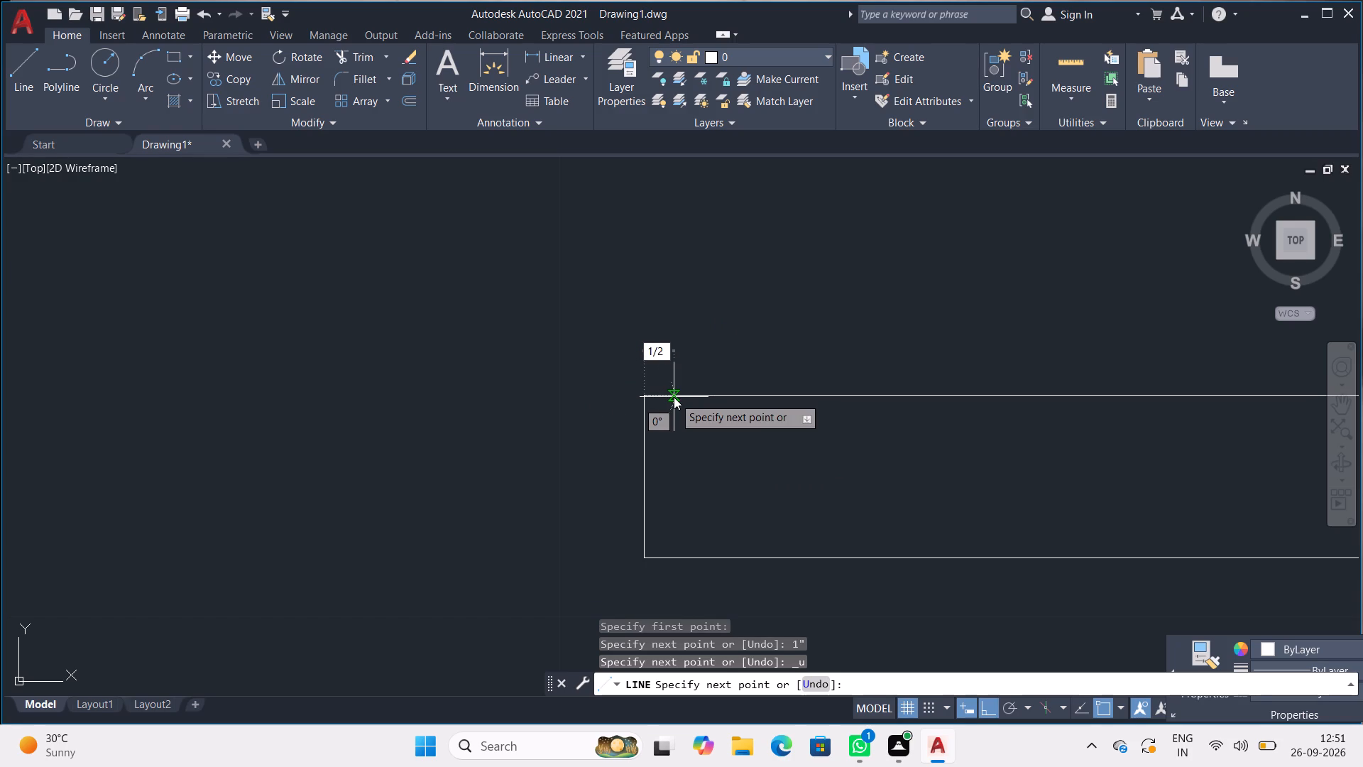
key("Return")
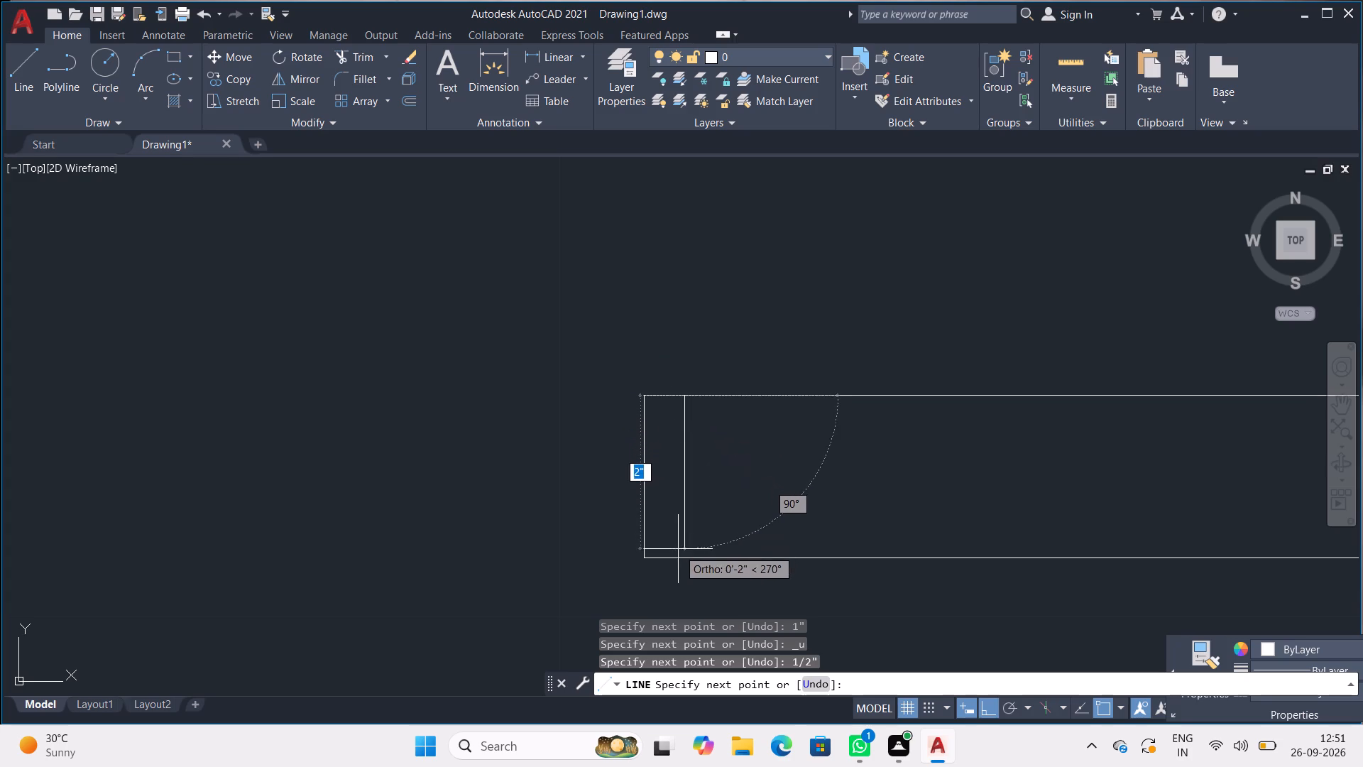
left_click(681, 559)
key("space")
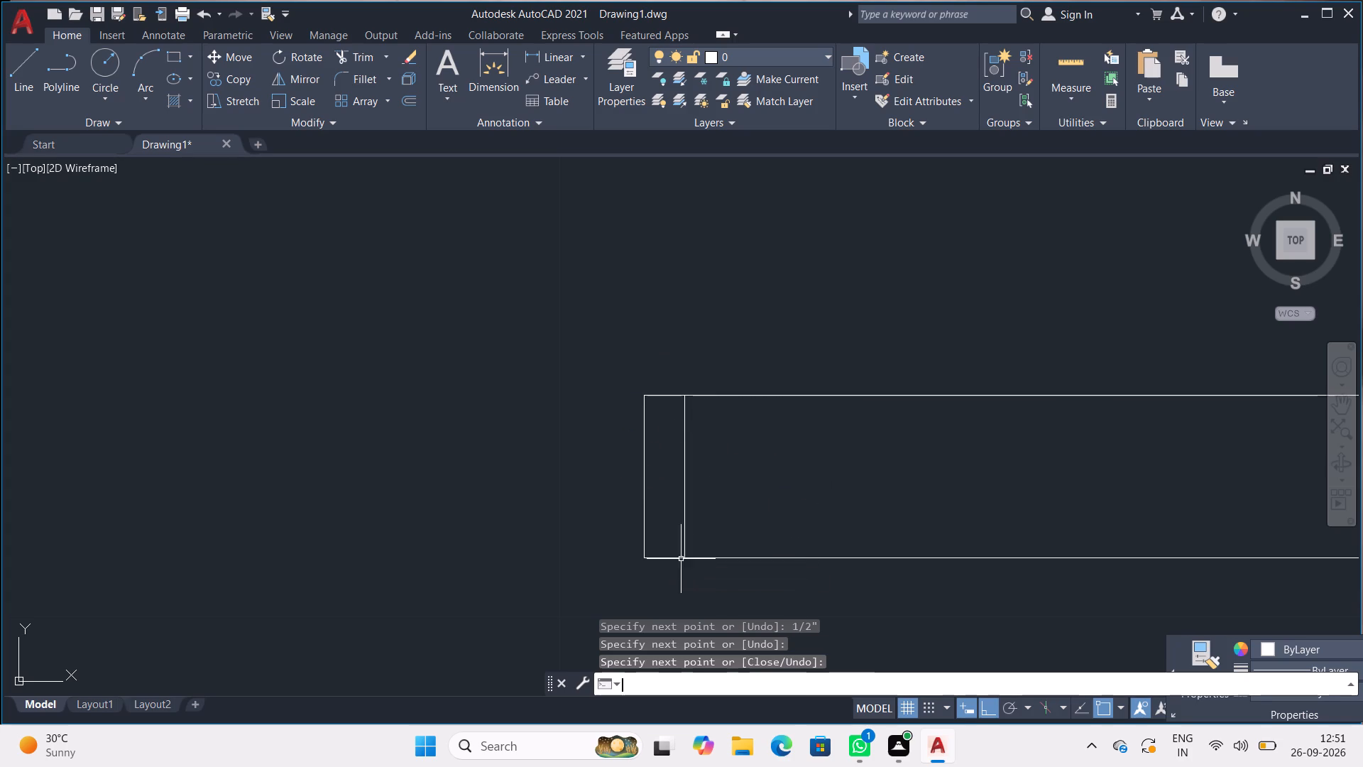
From the rectangle's upper-left corner, draw a line about 1/2" left, 2" down, about 1/2" left, 2" up, and back to close the narrow strip.
scroll(677, 521, "down", 5)
middle_click_drag(715, 481, 754, 398)
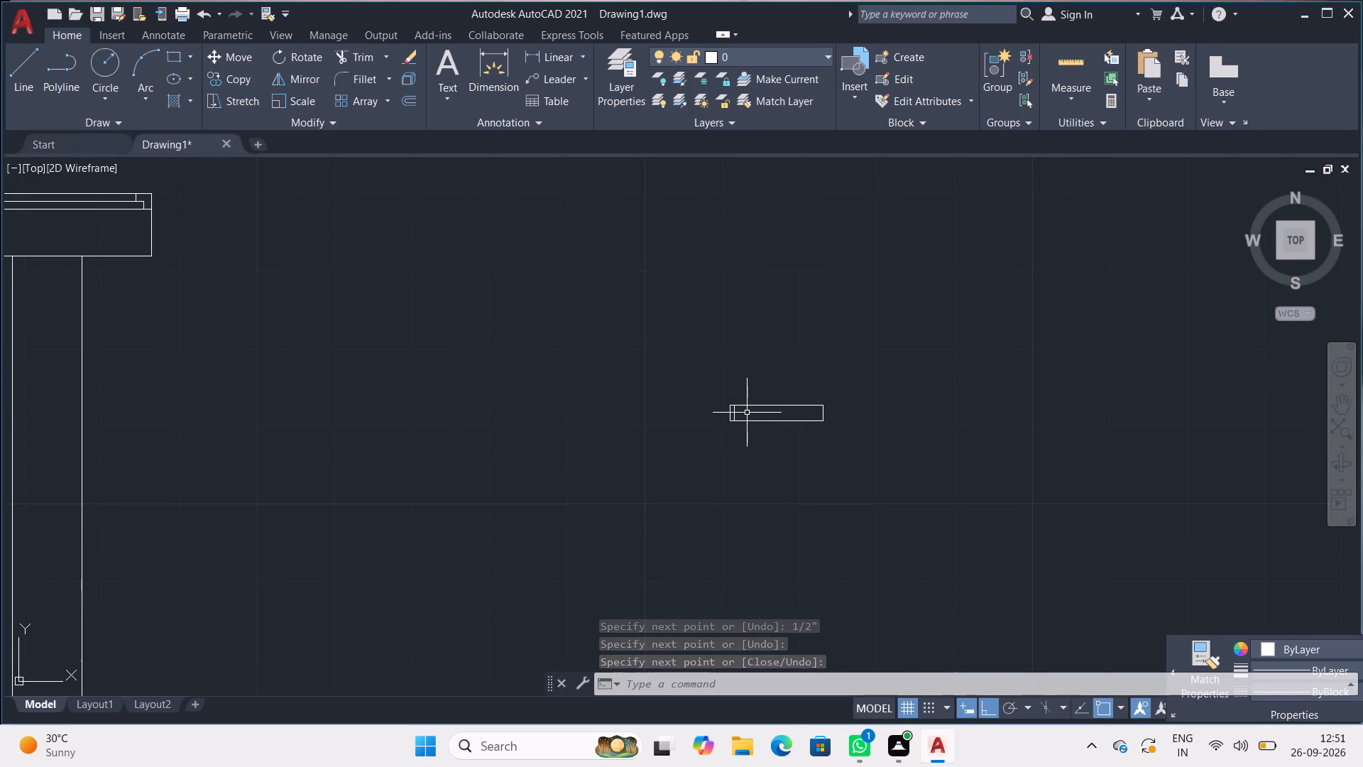
middle_click_drag(726, 412, 716, 423)
scroll(723, 413, "up", 3)
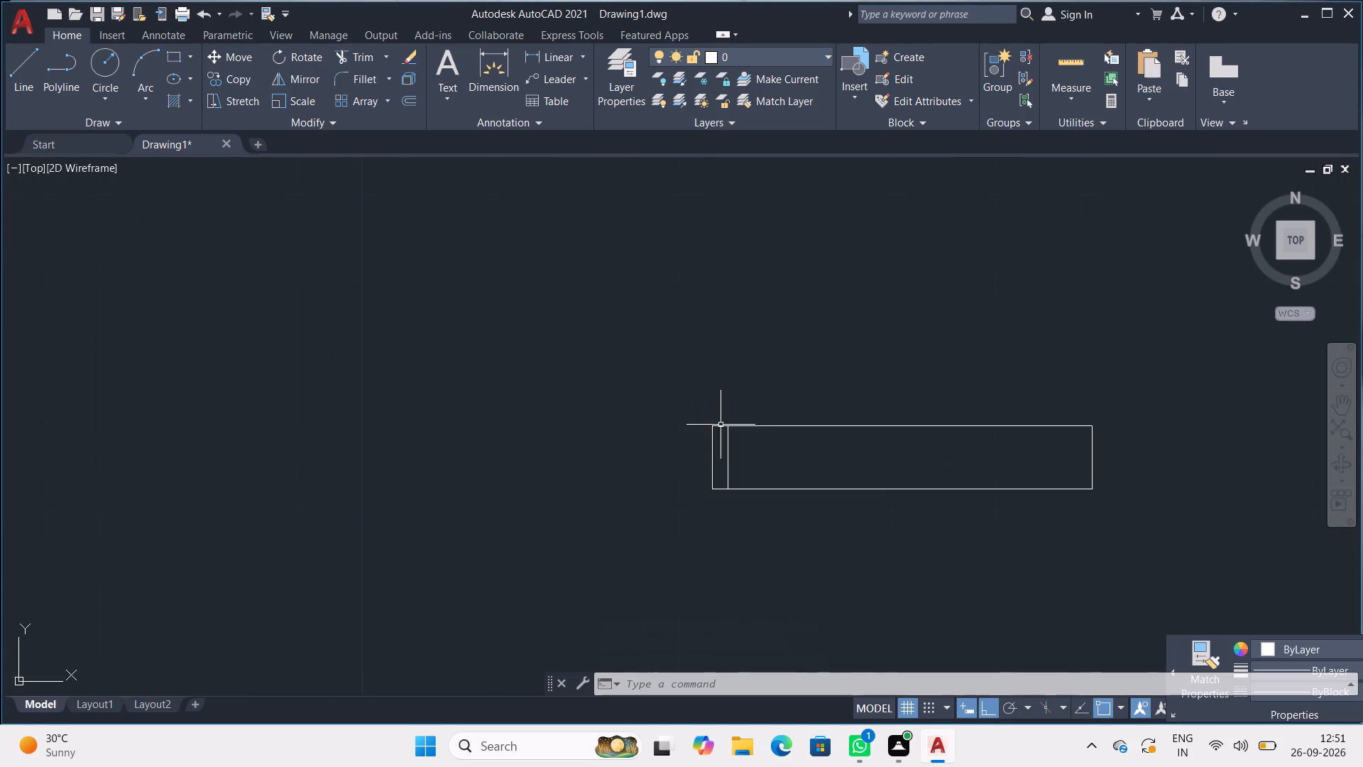
scroll(721, 425, "up", 1)
key("l")
key("Return")
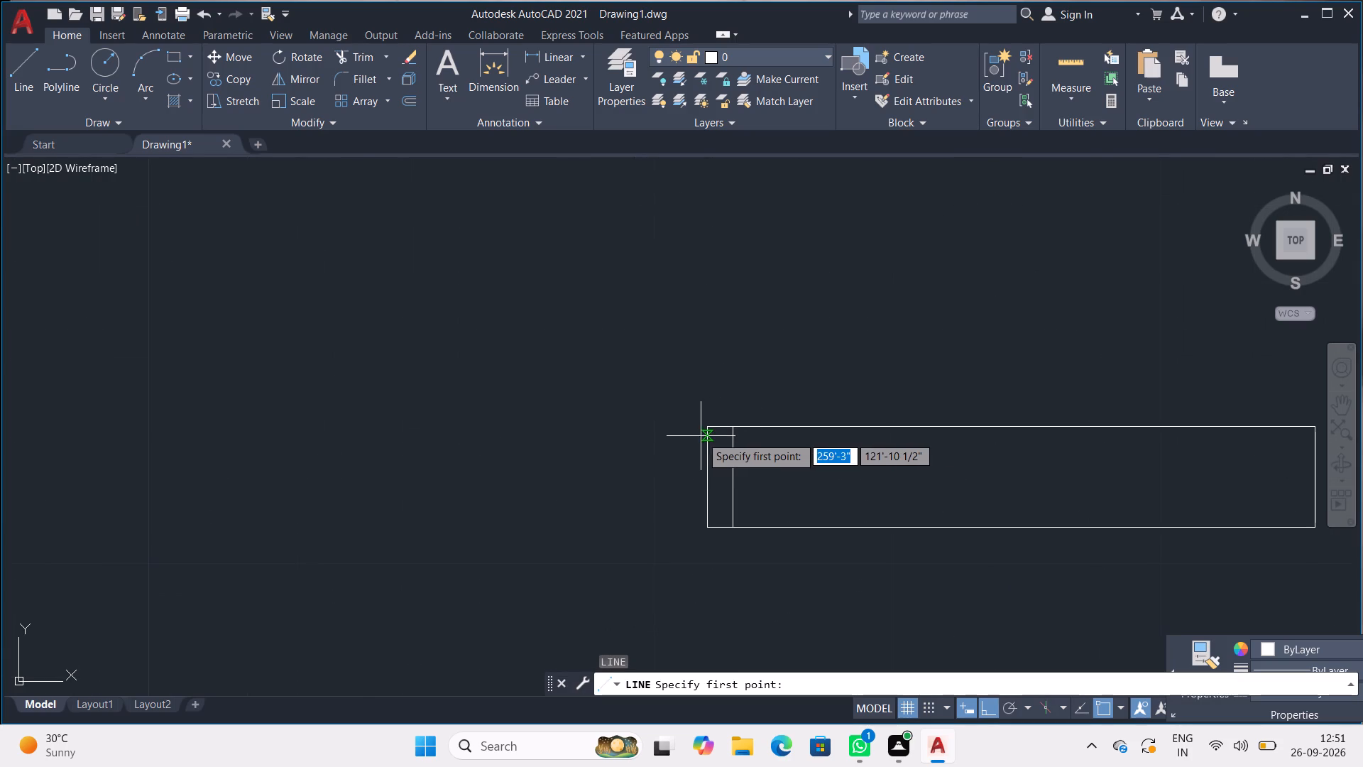
left_click(711, 427)
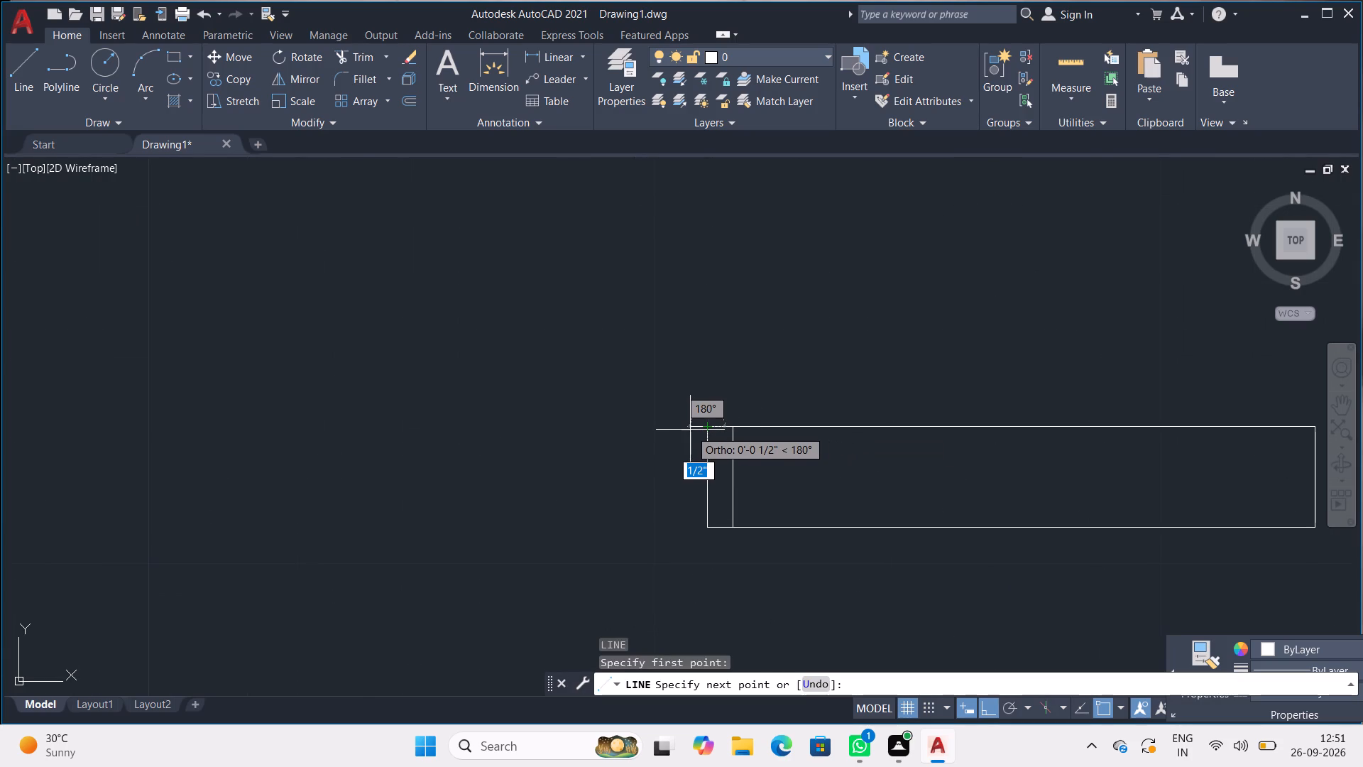
left_click(690, 430)
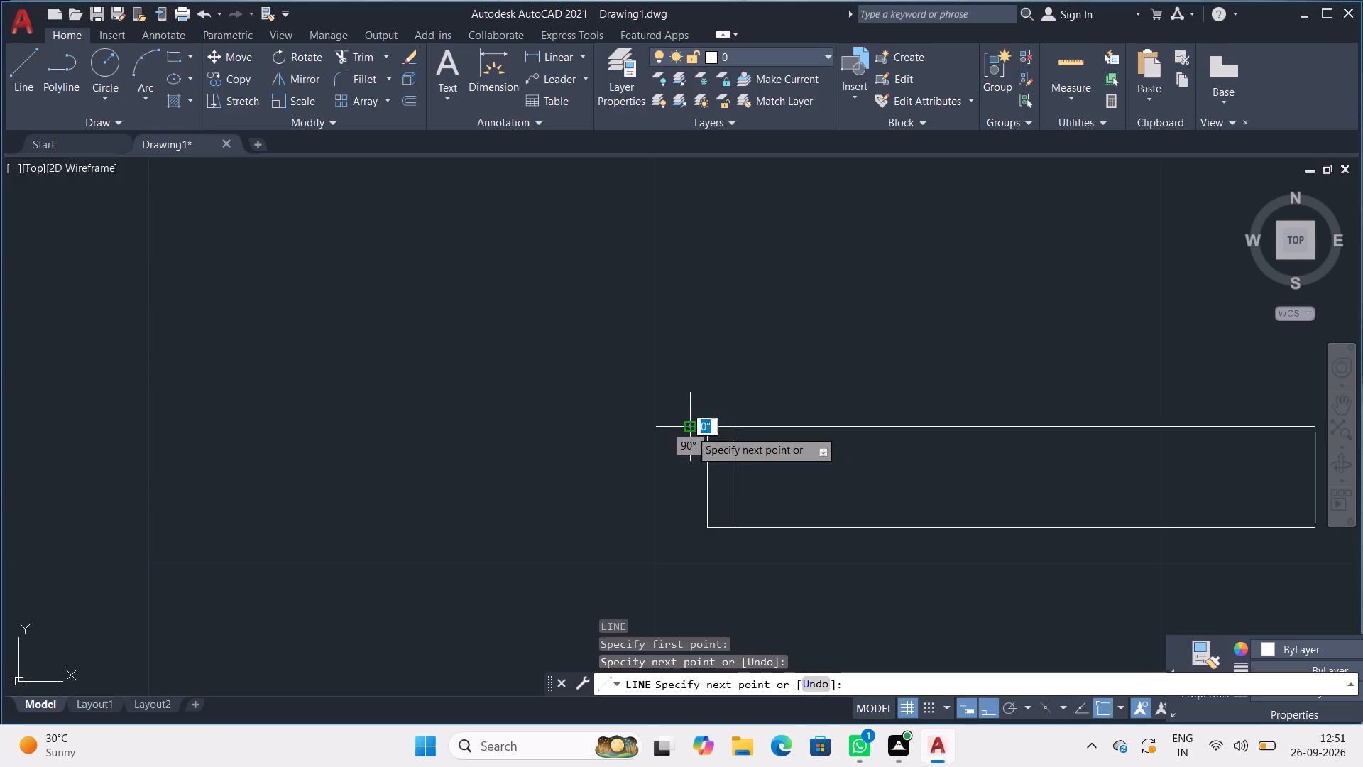
left_click(689, 527)
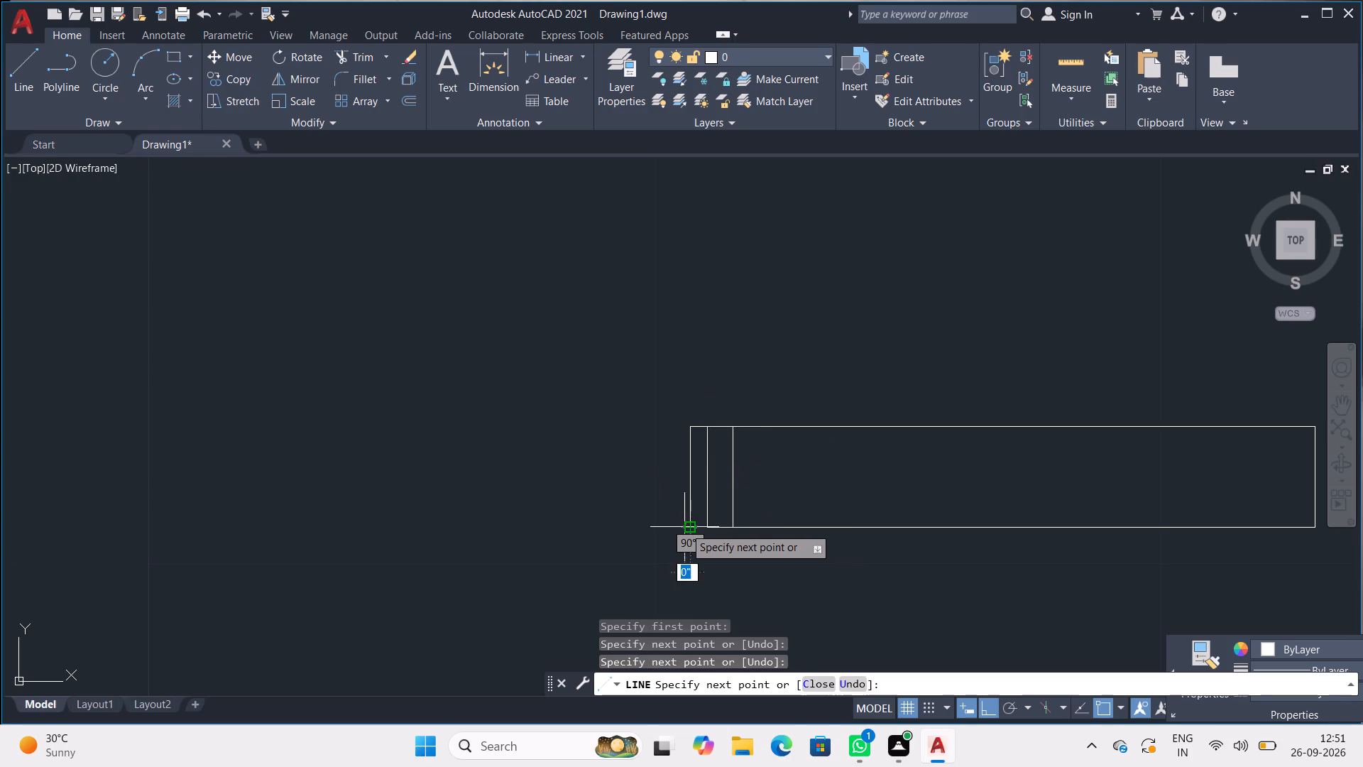
left_click(671, 526)
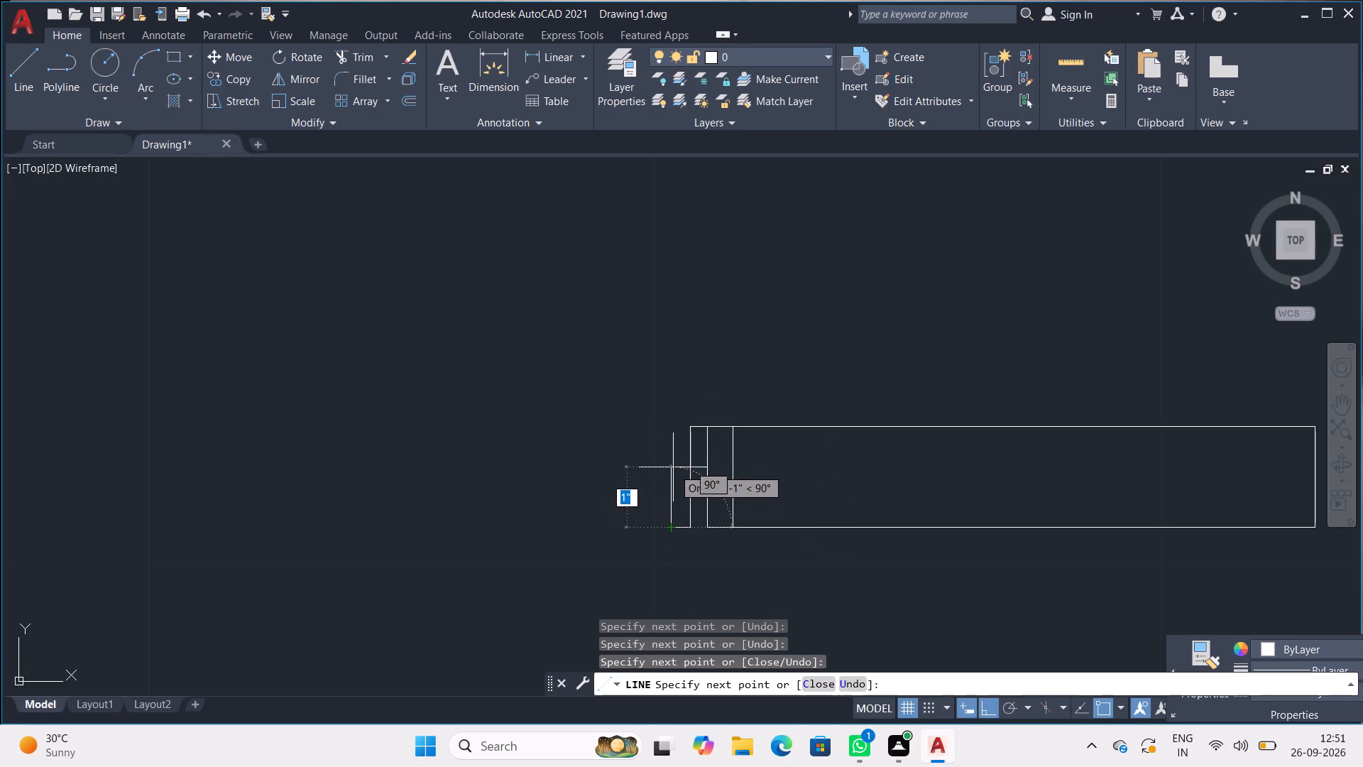
left_click(679, 428)
left_click(691, 429)
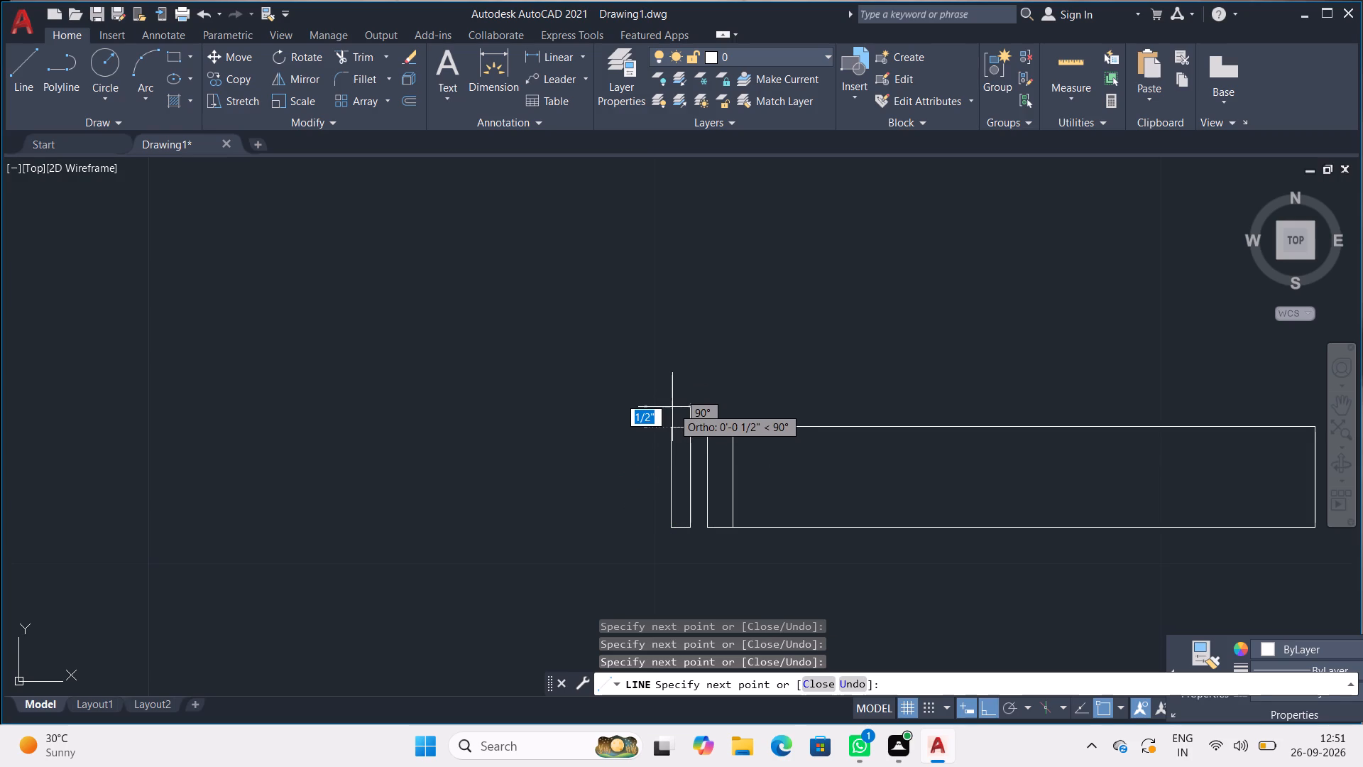
key("Escape")
From the narrow strip's upper-left corner, draw lines about 1/2" up, 2" left, 2 1/2" down and 2" right to form an end block.
key("l")
key("Return")
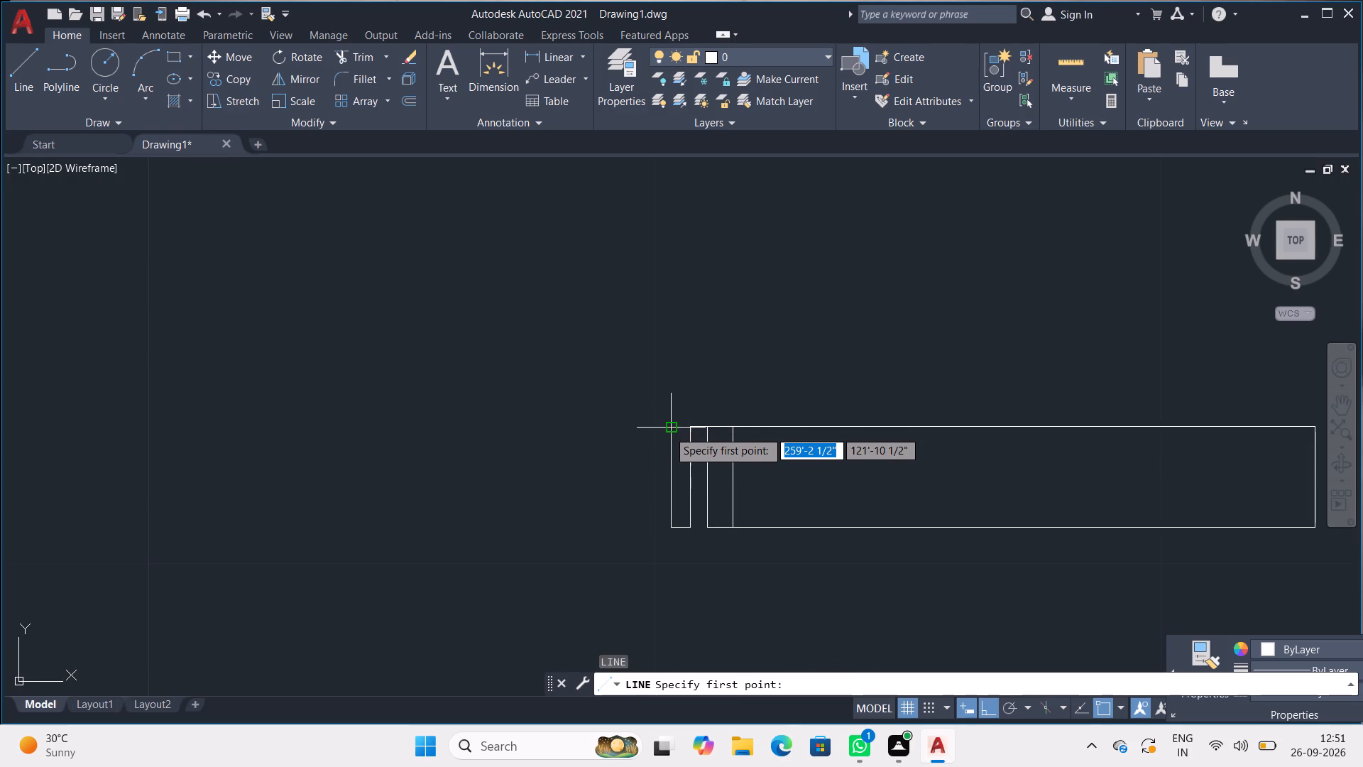
left_click(668, 430)
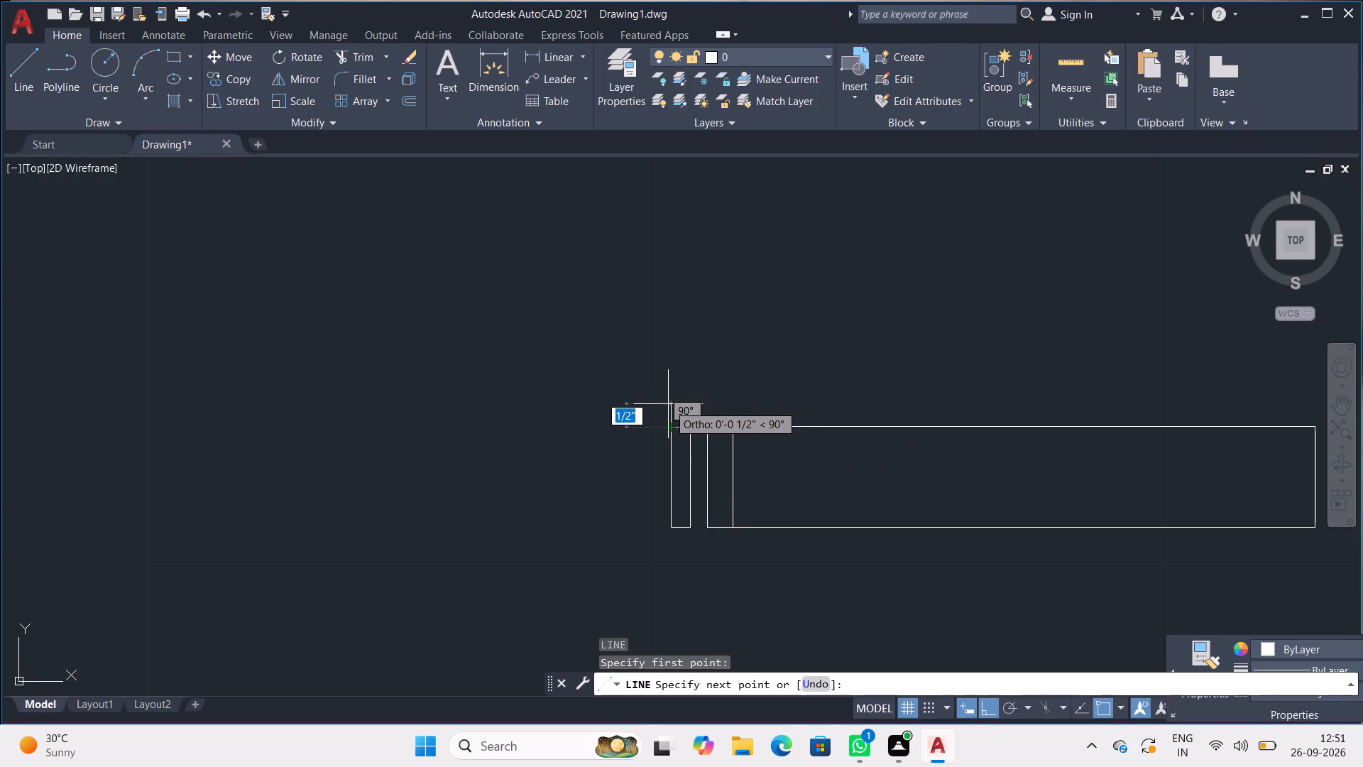
left_click(668, 399)
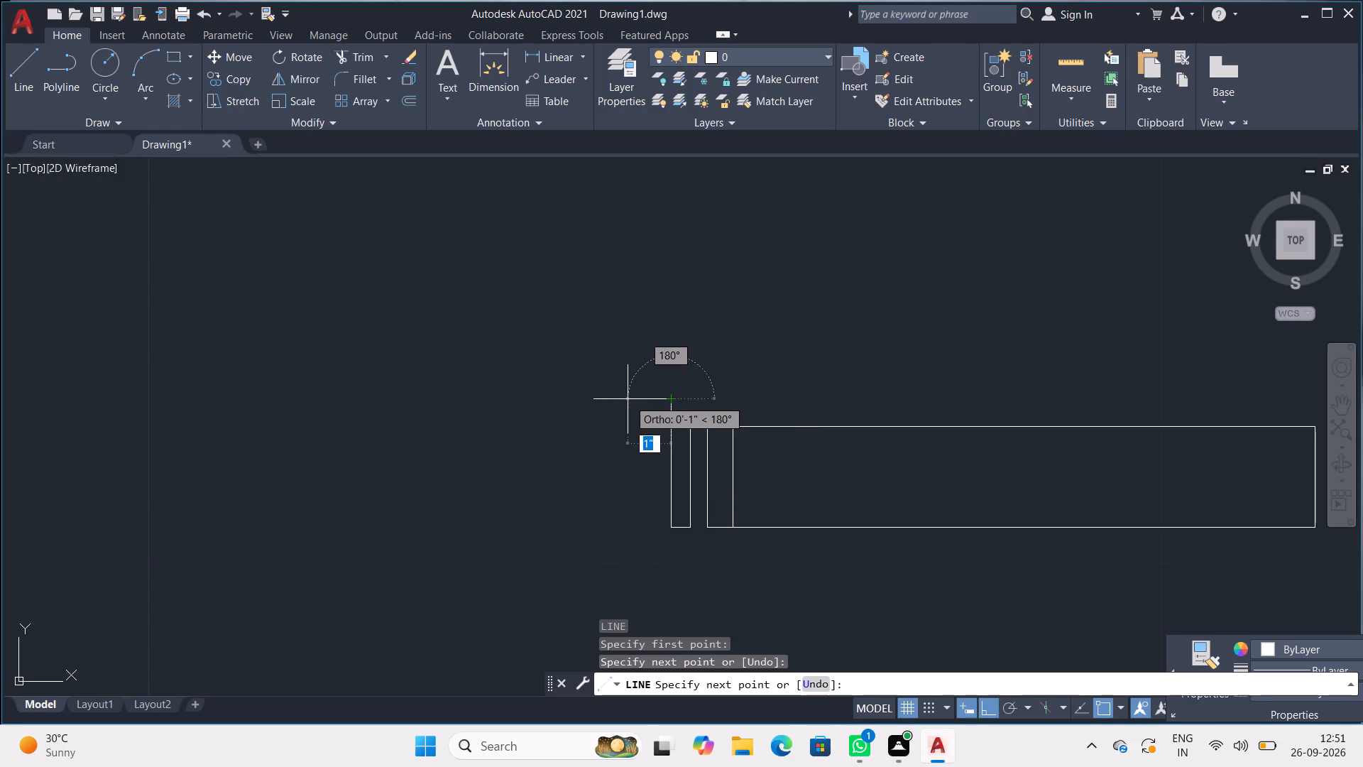
left_click(574, 396)
scroll(565, 482, "down", 5)
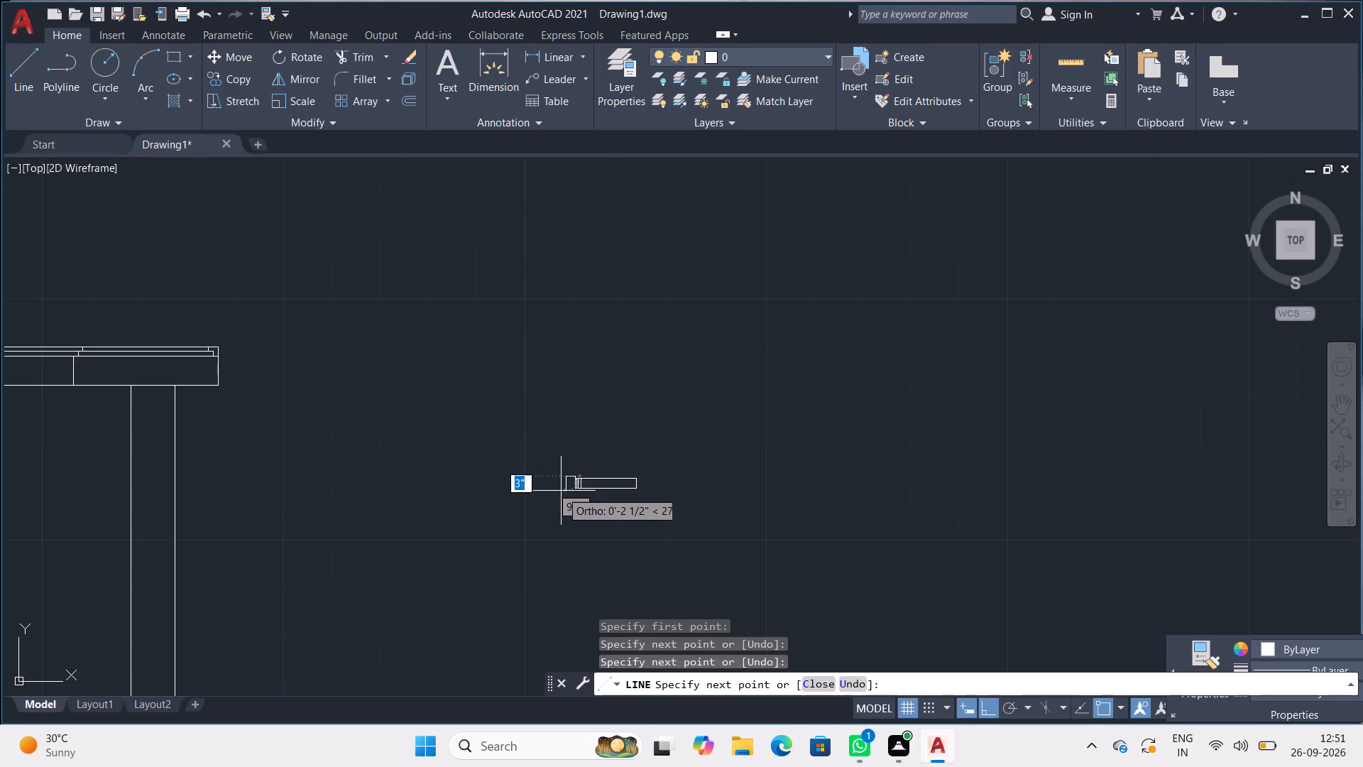
middle_click_drag(561, 491, 566, 294)
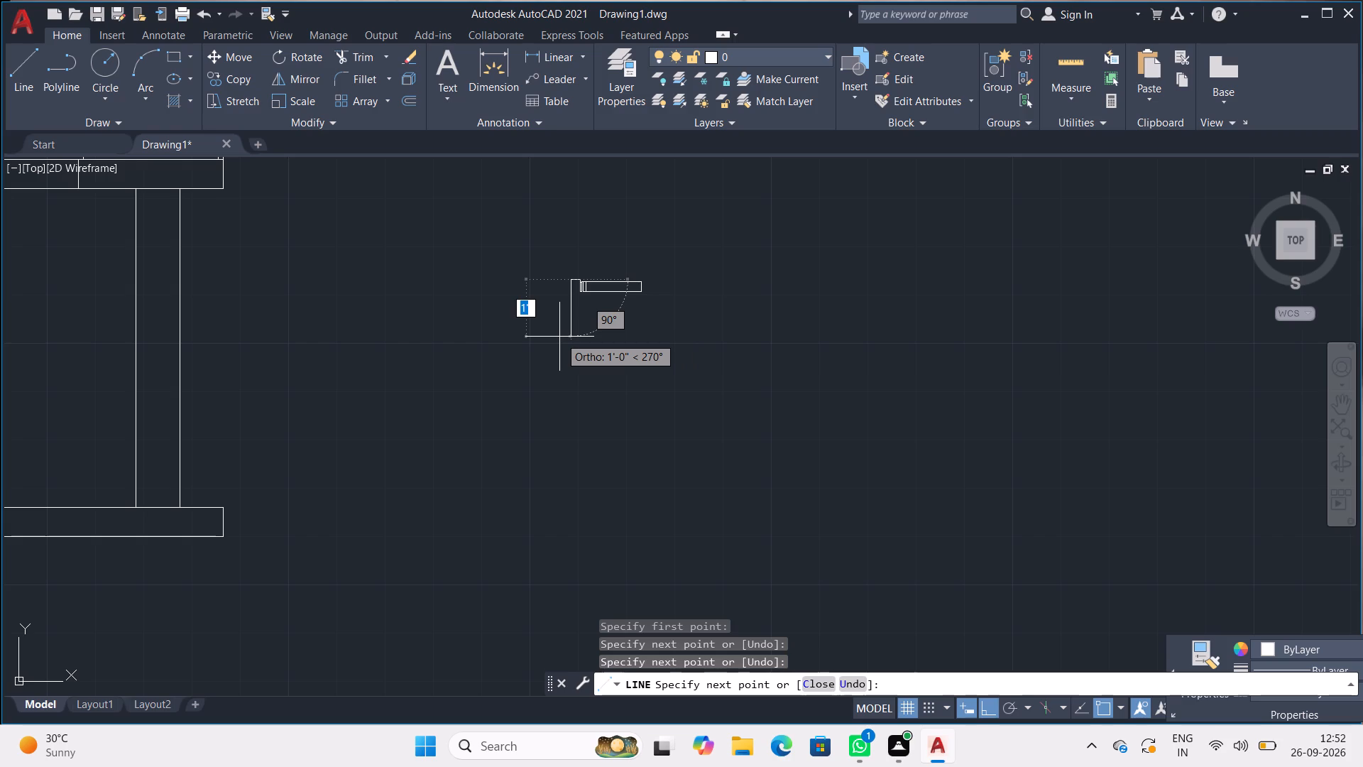
scroll(559, 337, "up", 3)
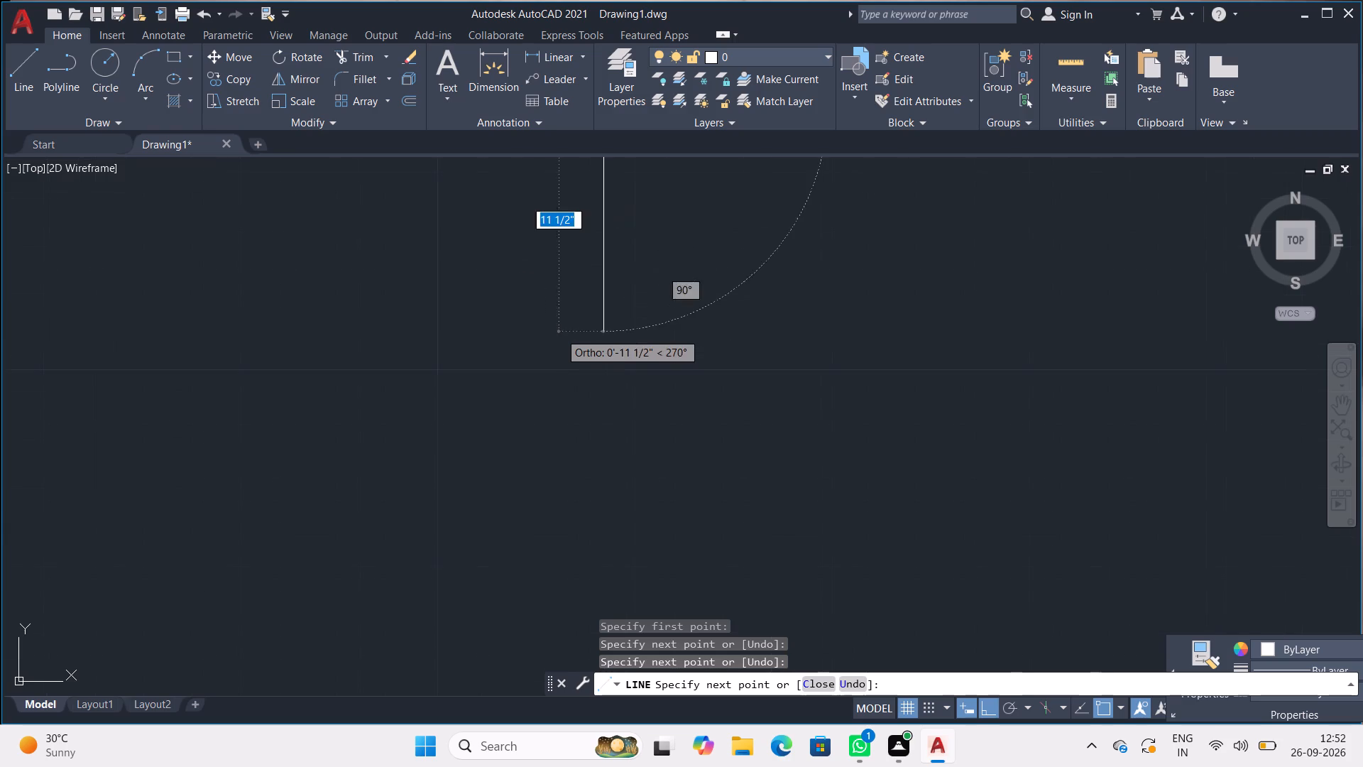
middle_click_drag(559, 332, 551, 483)
middle_click_drag(551, 407, 535, 479)
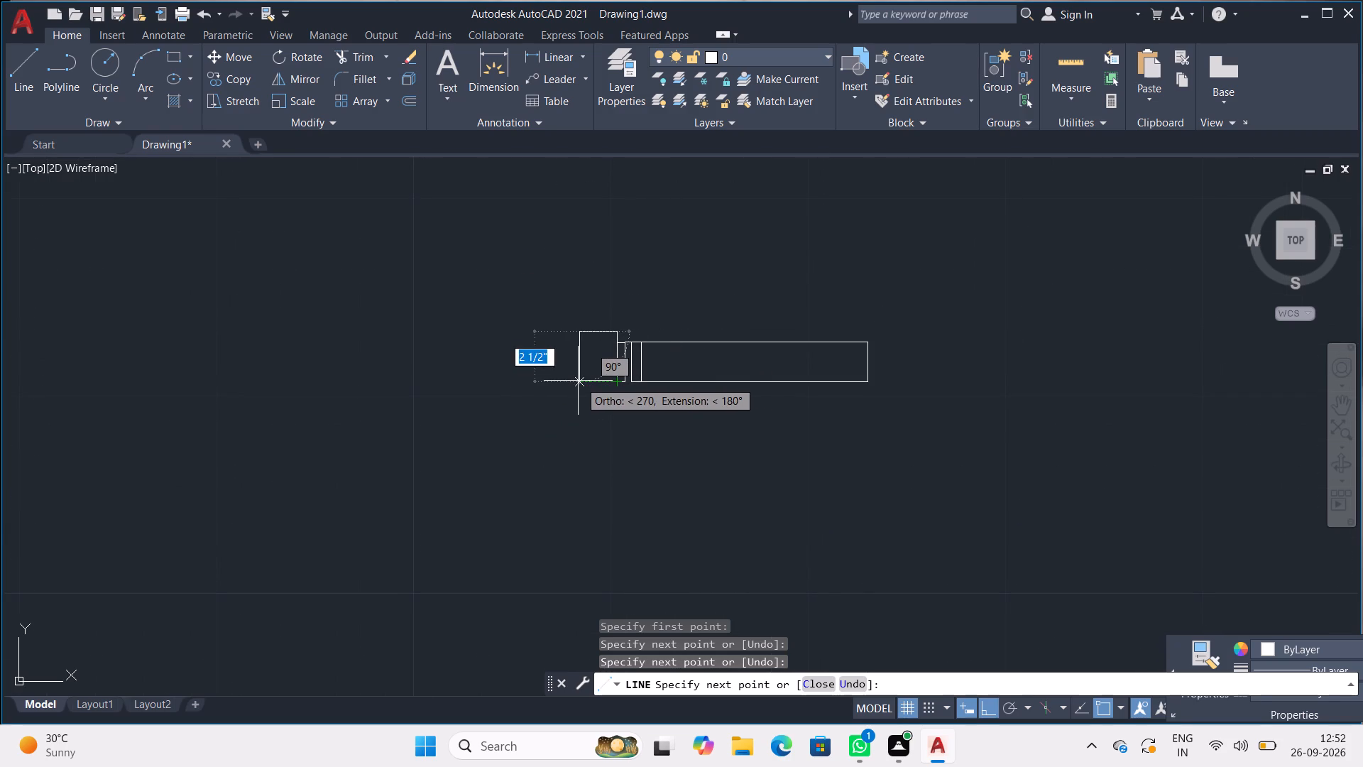
left_click(578, 381)
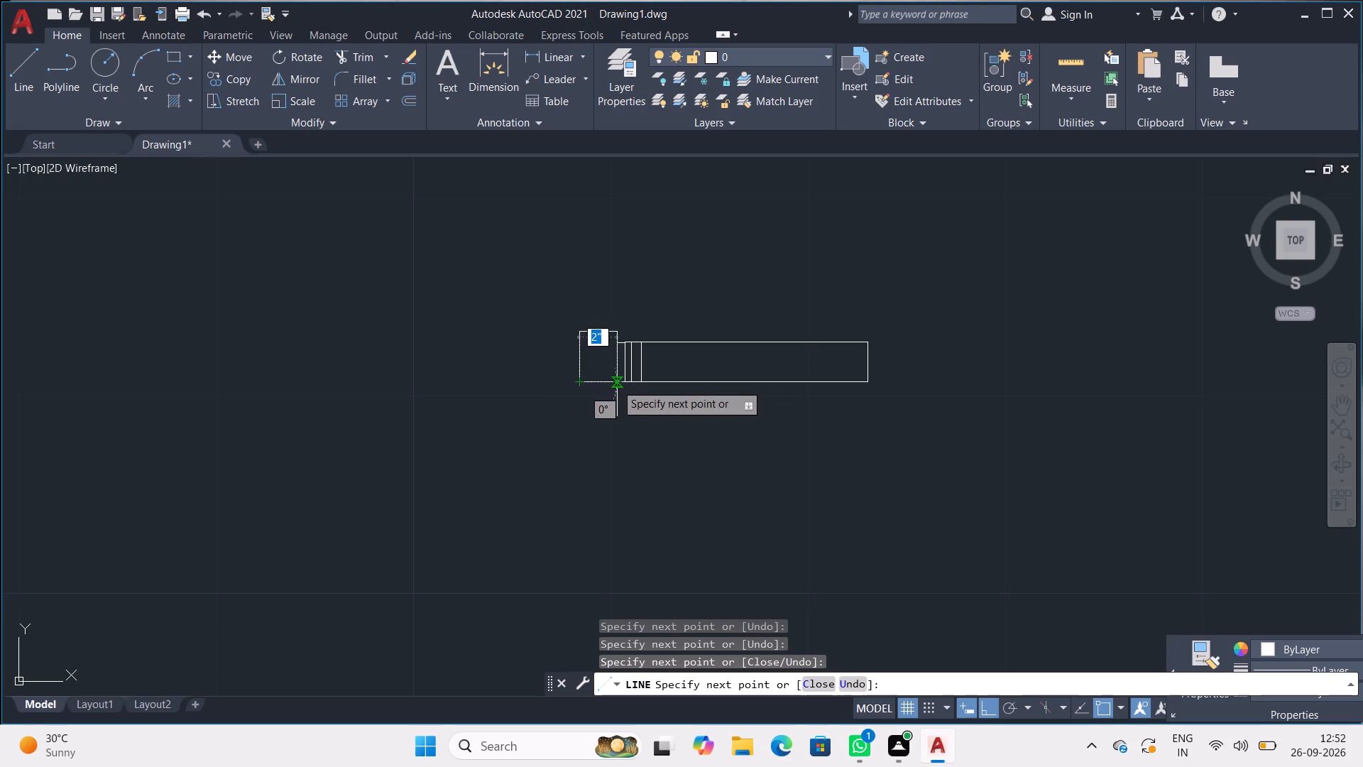
left_click(615, 383)
key("Escape")
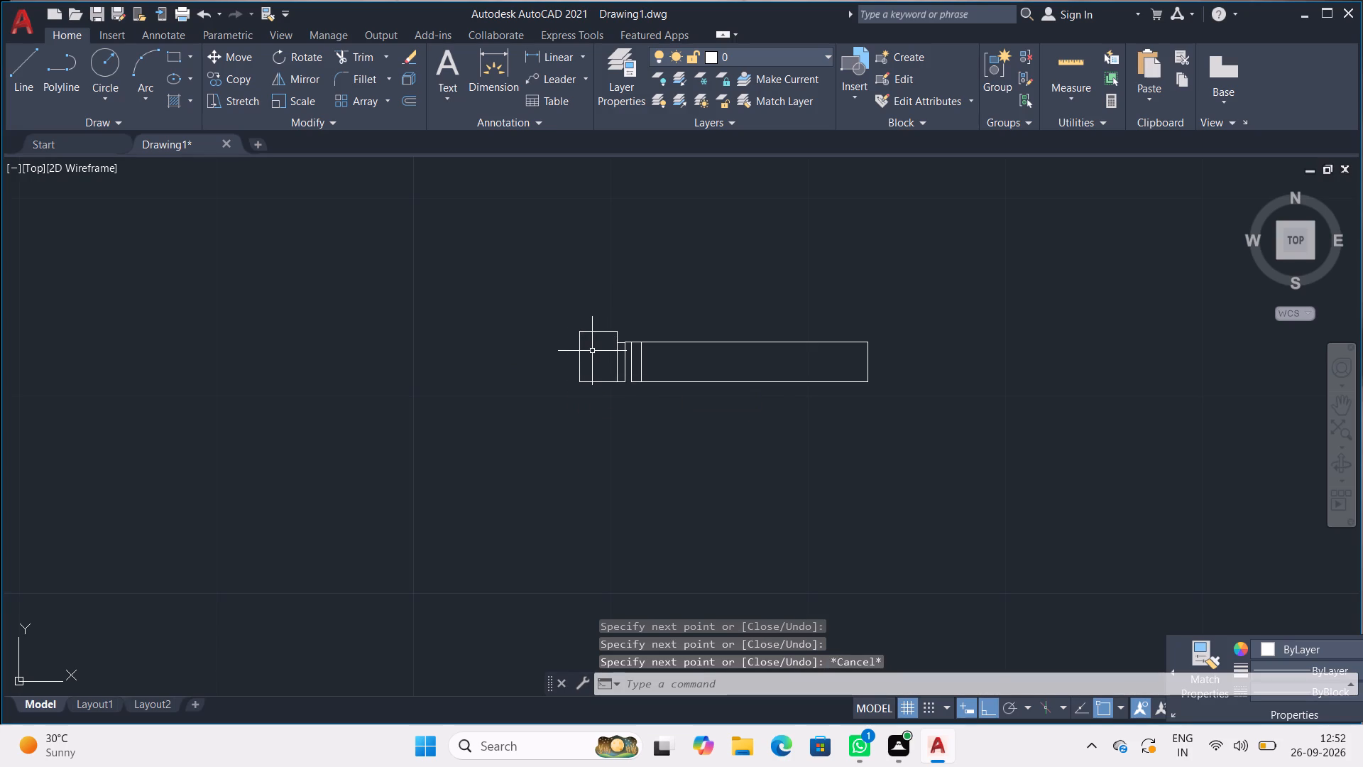
Delete the short misaligned top line between the end block and the adjoining narrow strip.
scroll(618, 330, "up", 5)
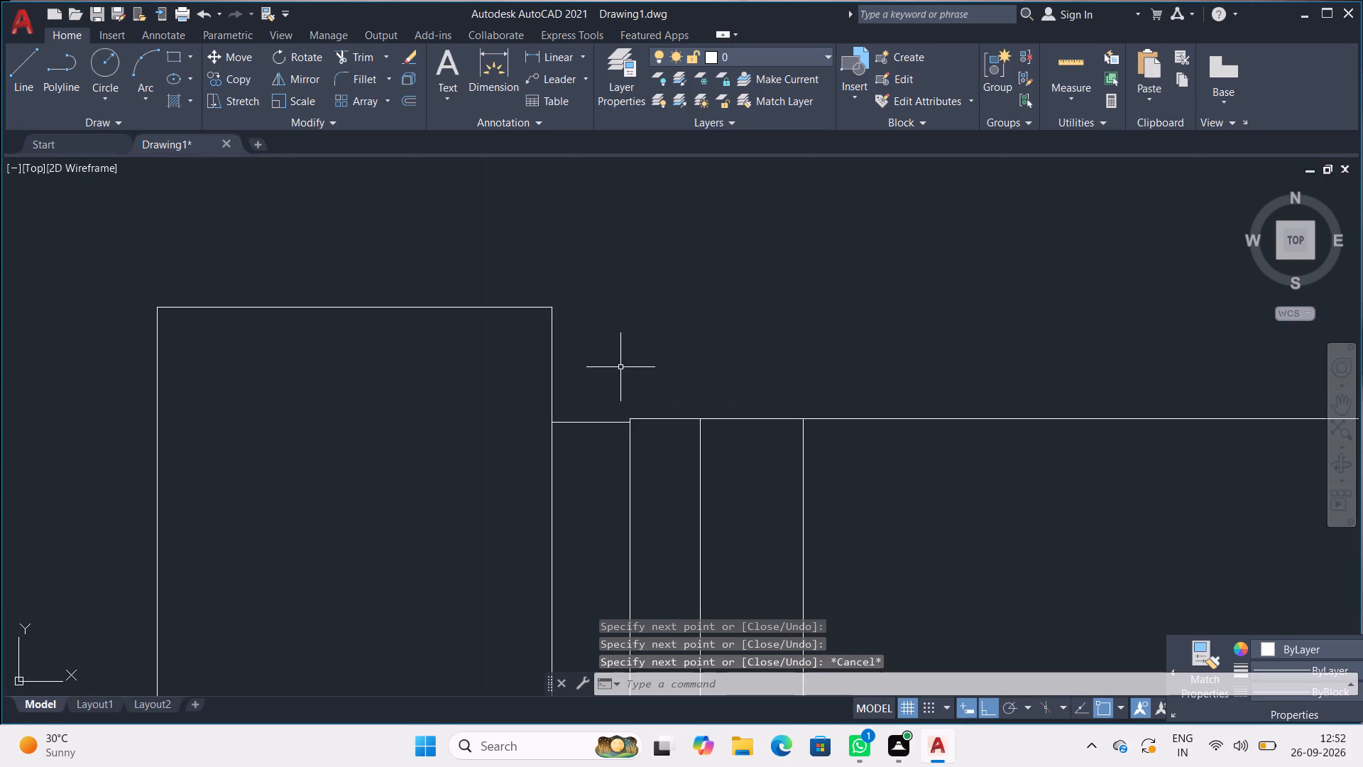
left_click(603, 422)
key("Delete")
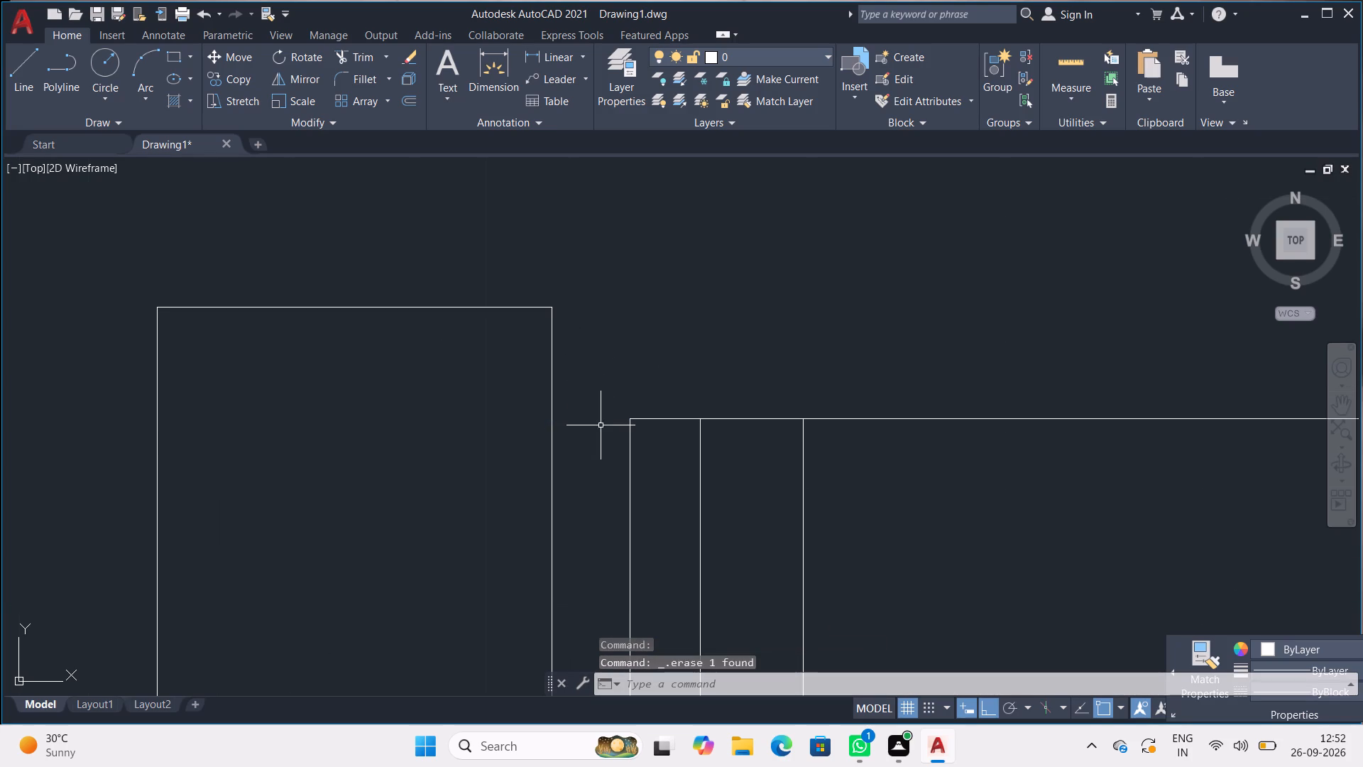
Extend the long rectangle's top edge to the end block and its bottom edge to the narrow strip.
key("e")
key("x")
key("Return")
left_click(652, 419)
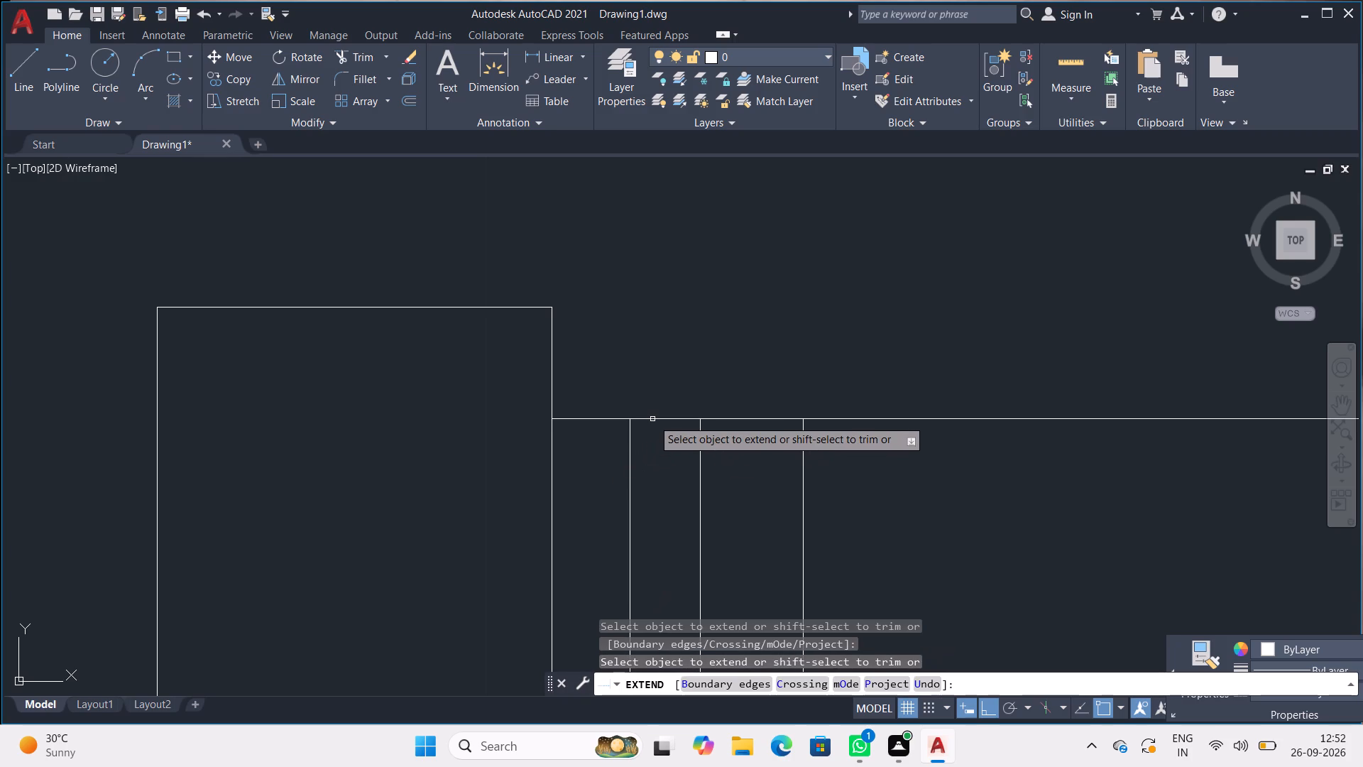
key("Escape")
key("Escape")
scroll(604, 403, "down", 4)
middle_click_drag(601, 404, 593, 304)
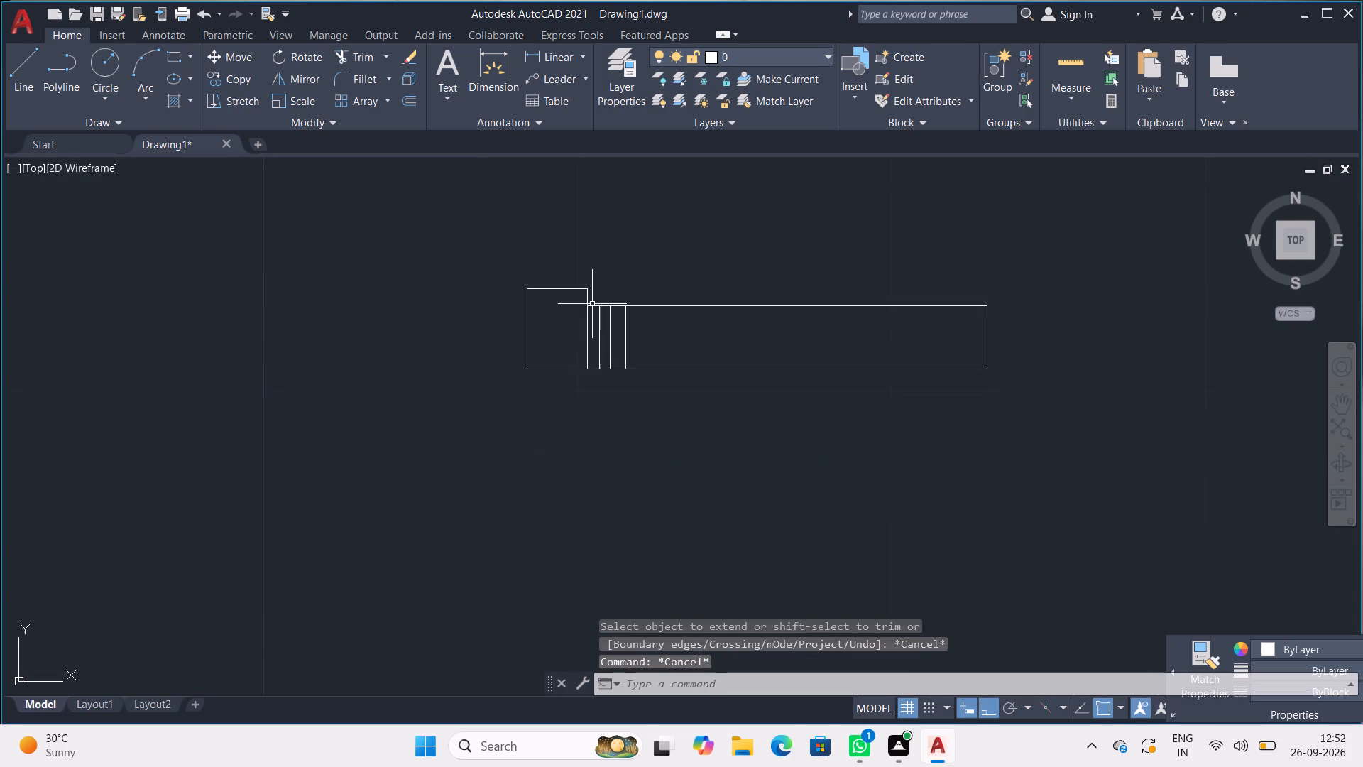
scroll(601, 357, "up", 3)
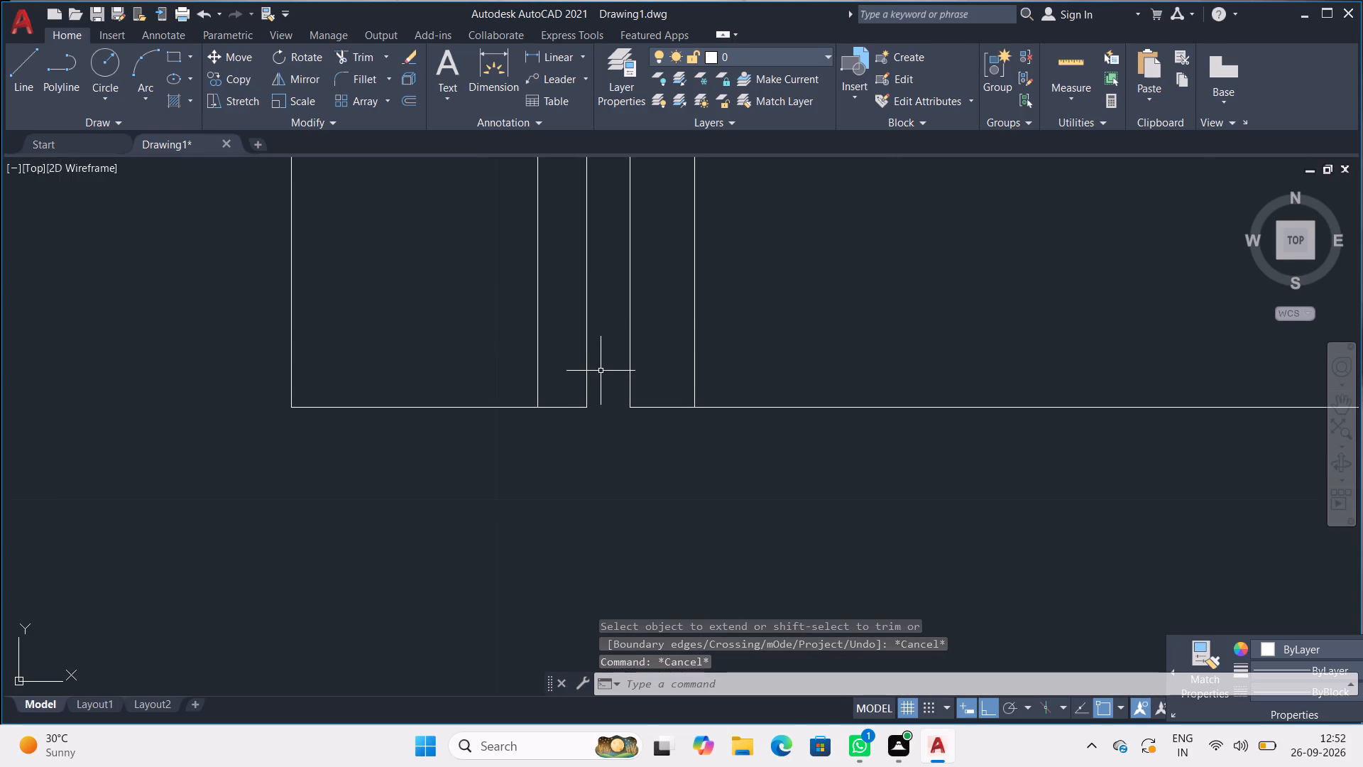
key("space")
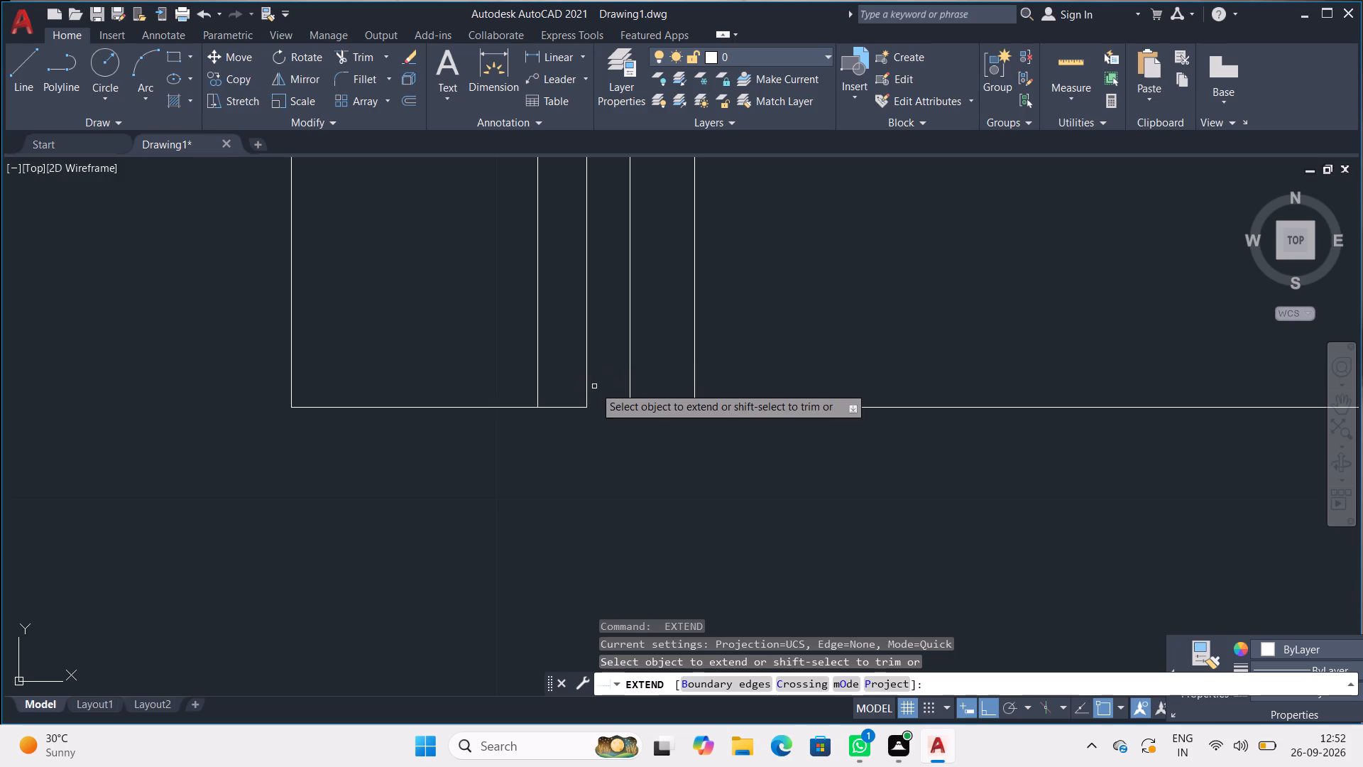
left_click(644, 408)
key("Escape")
key("Escape")
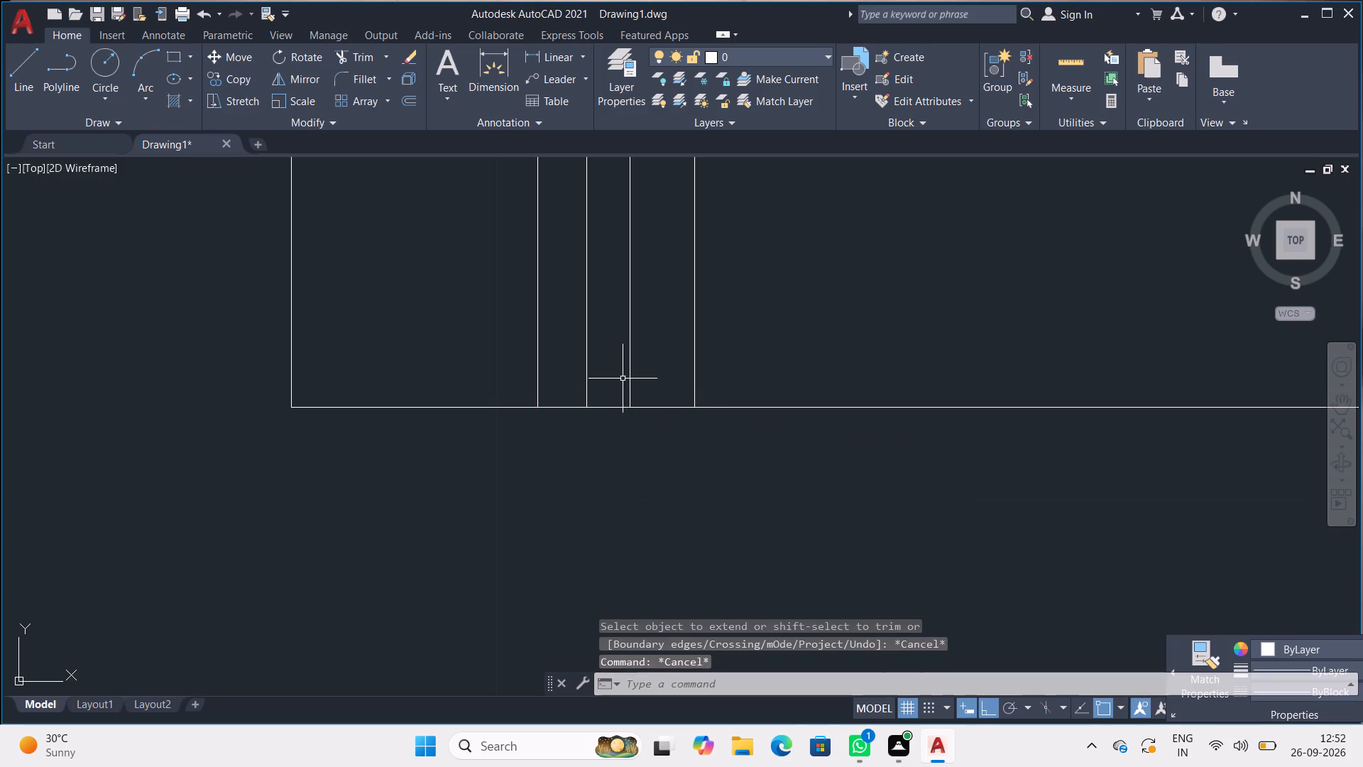
scroll(613, 355, "down", 2)
middle_click_drag(608, 364, 623, 447)
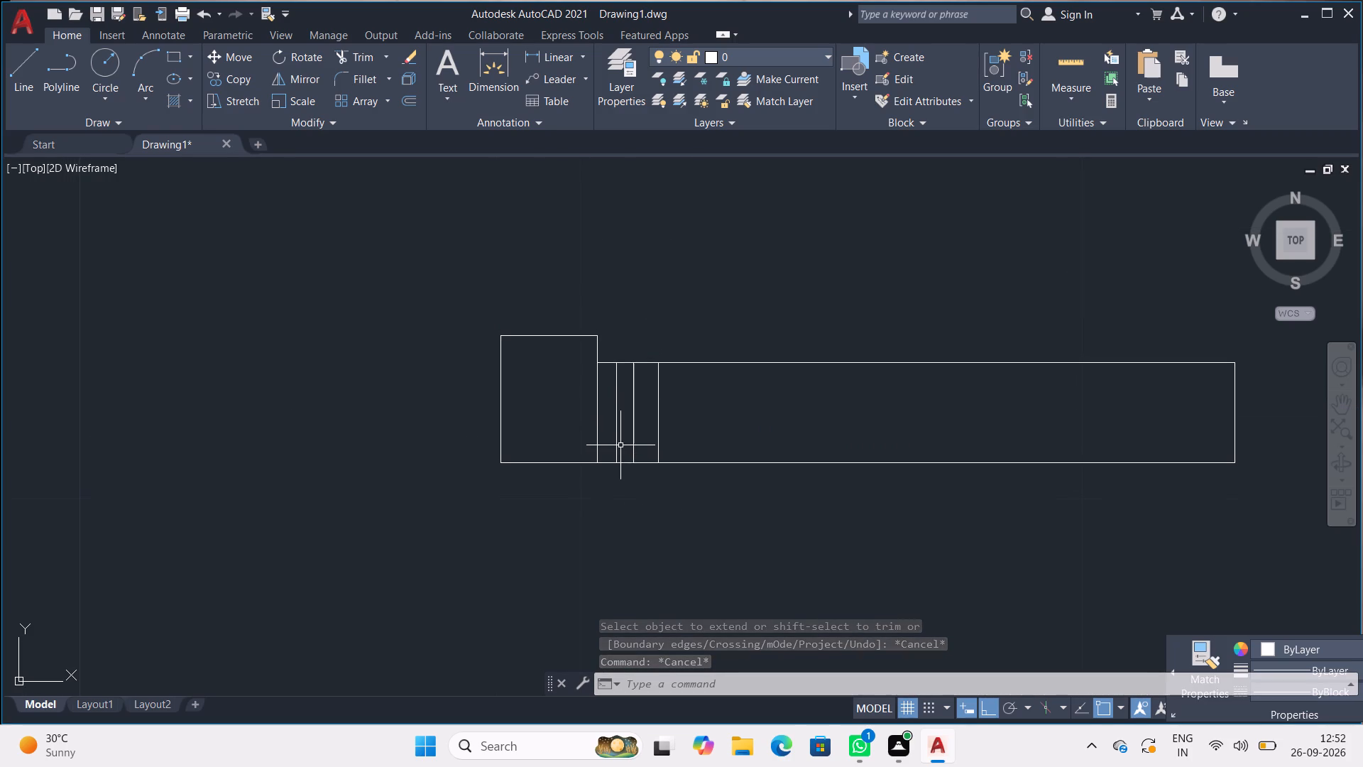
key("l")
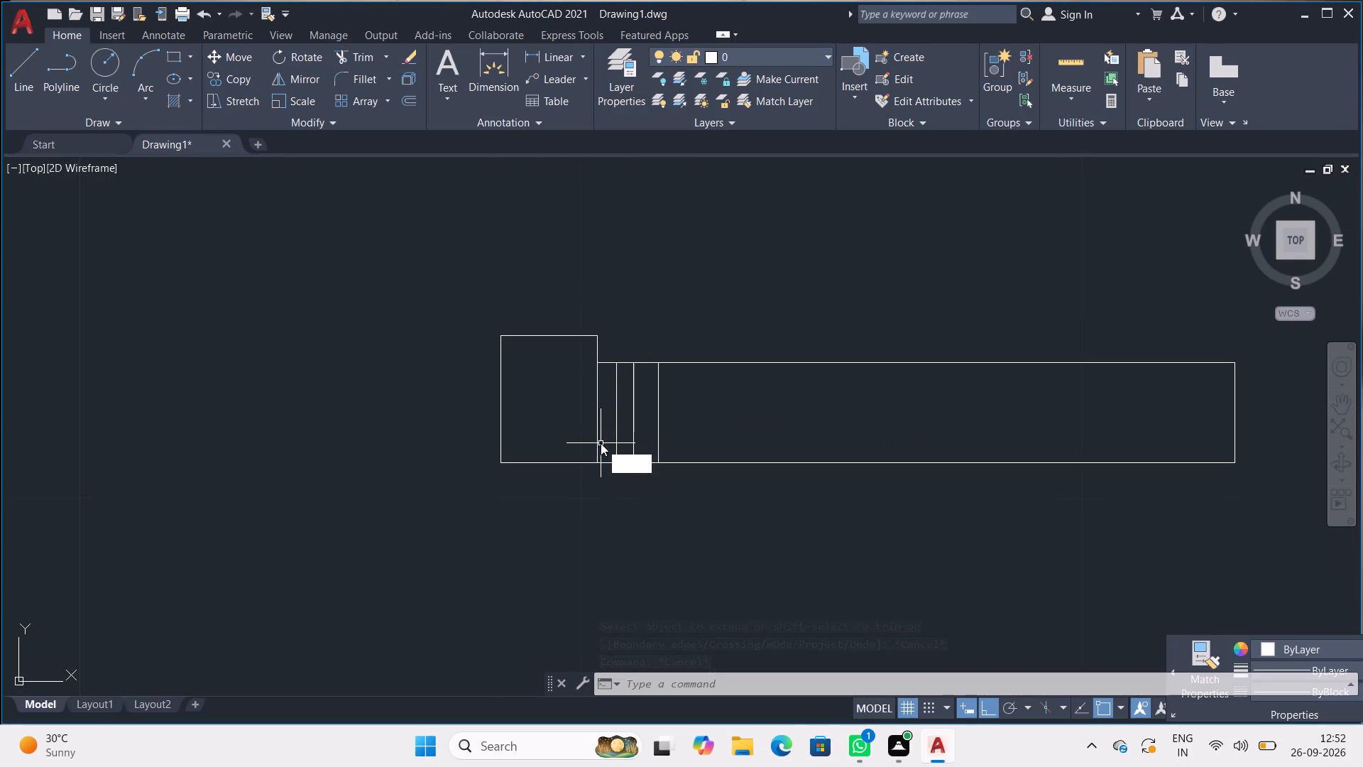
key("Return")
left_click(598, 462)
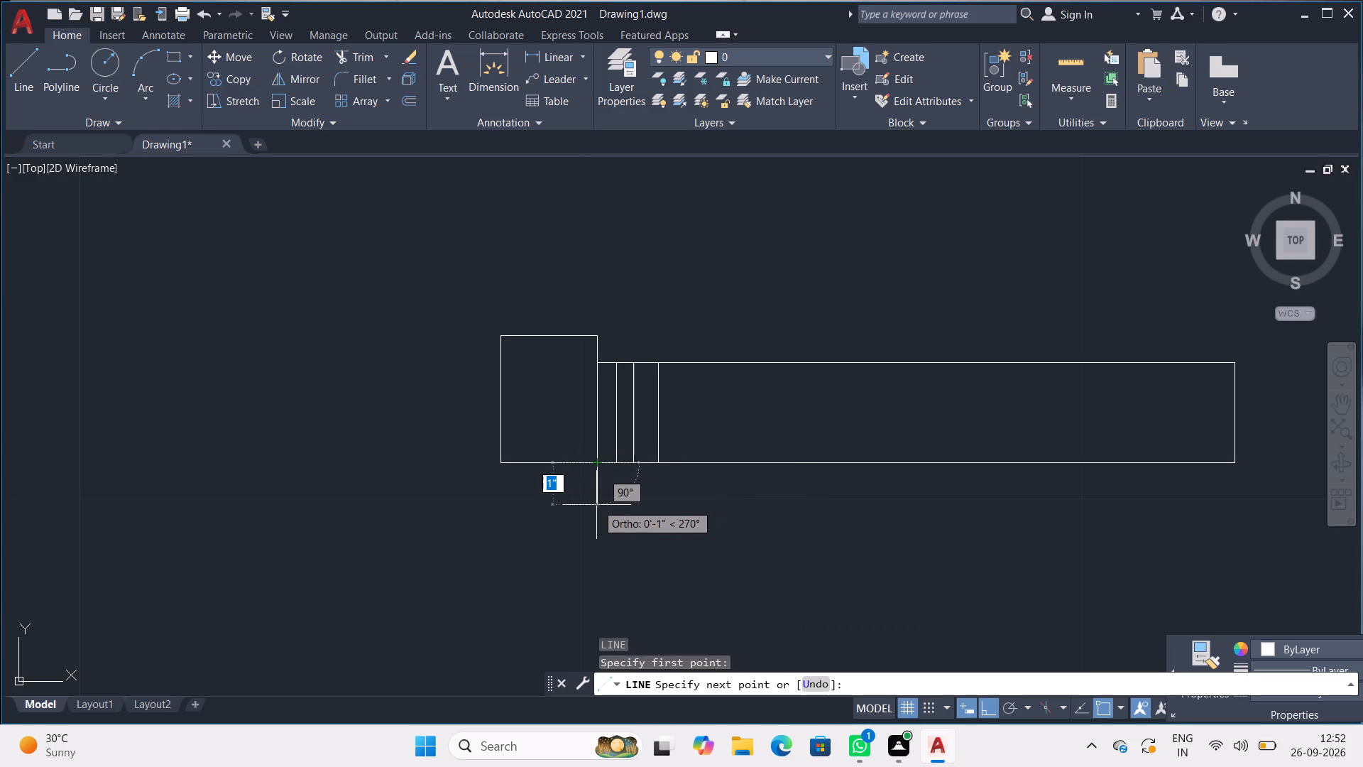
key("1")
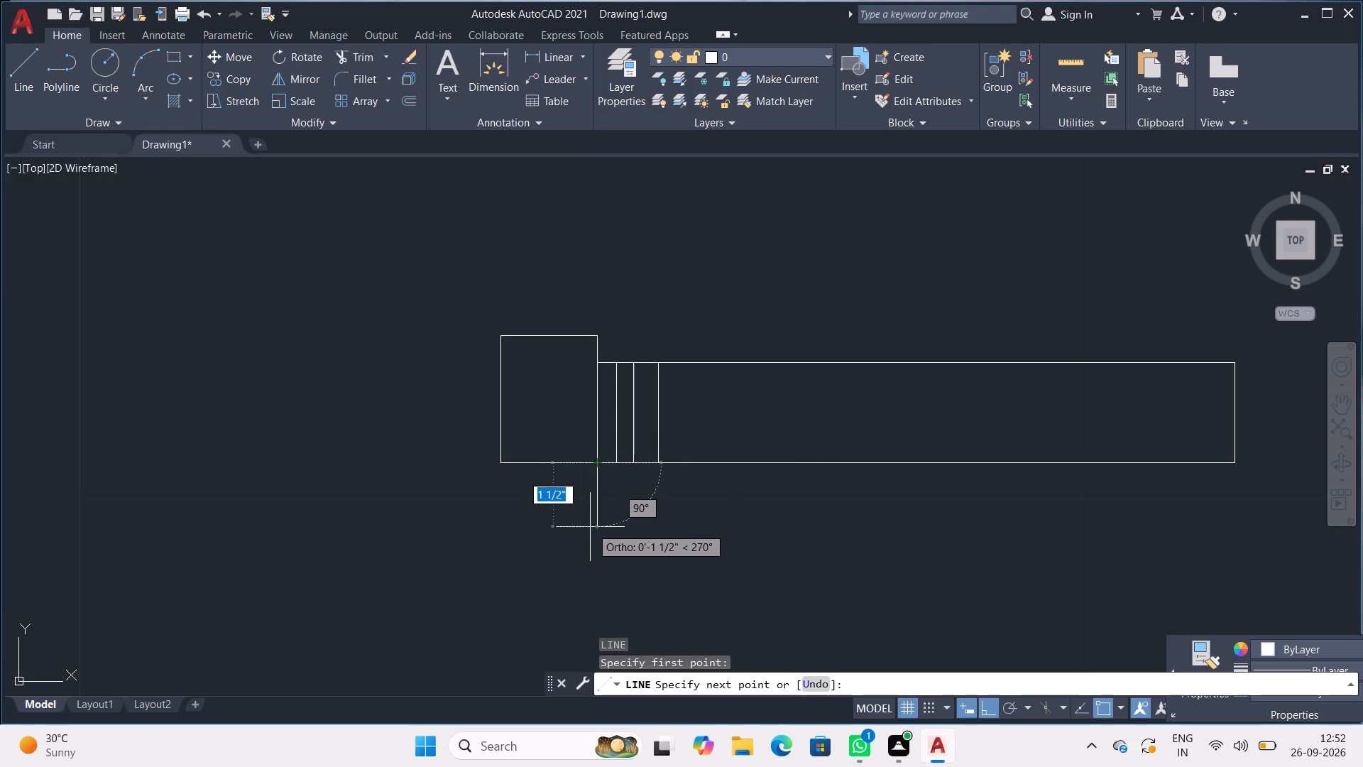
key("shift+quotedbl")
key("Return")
Draw a vertical line 1" down from the end block's lower-right corner.
key("l")
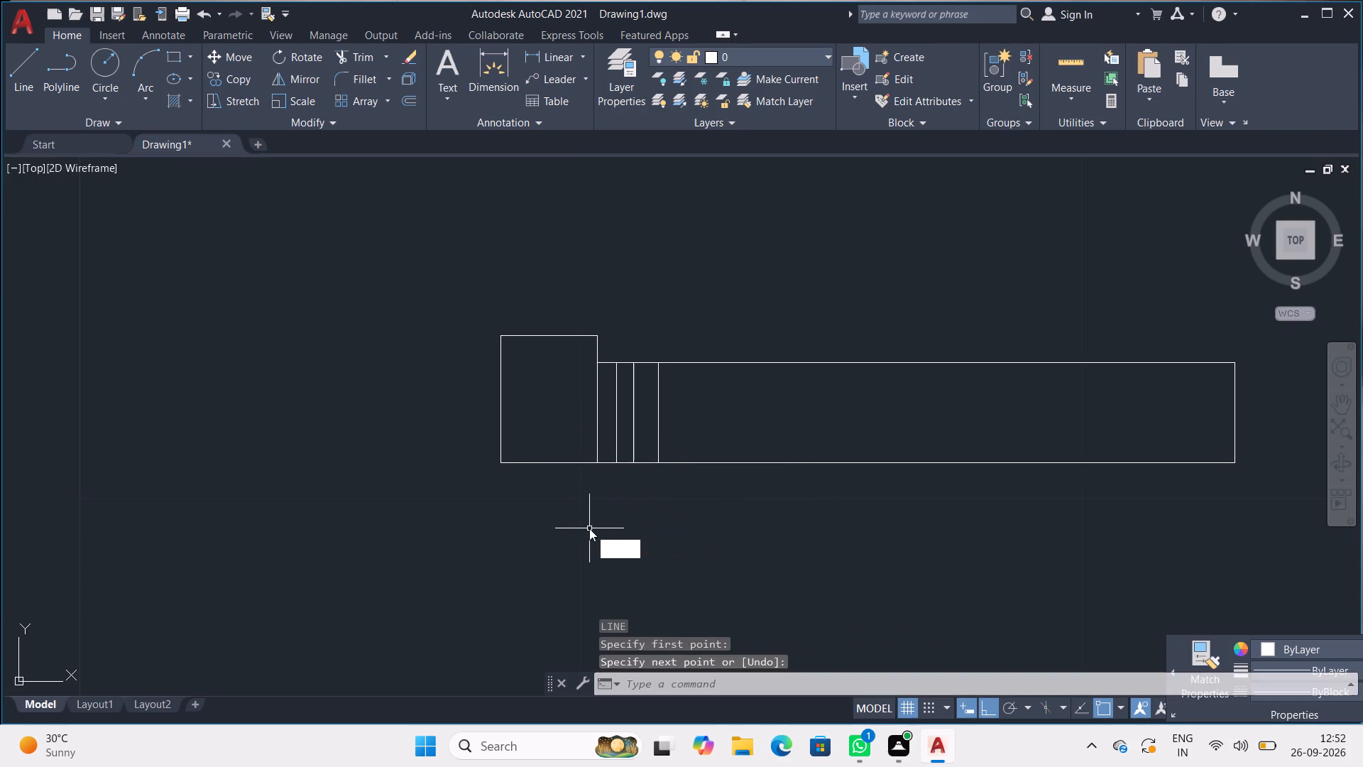
key("Return")
left_click(595, 458)
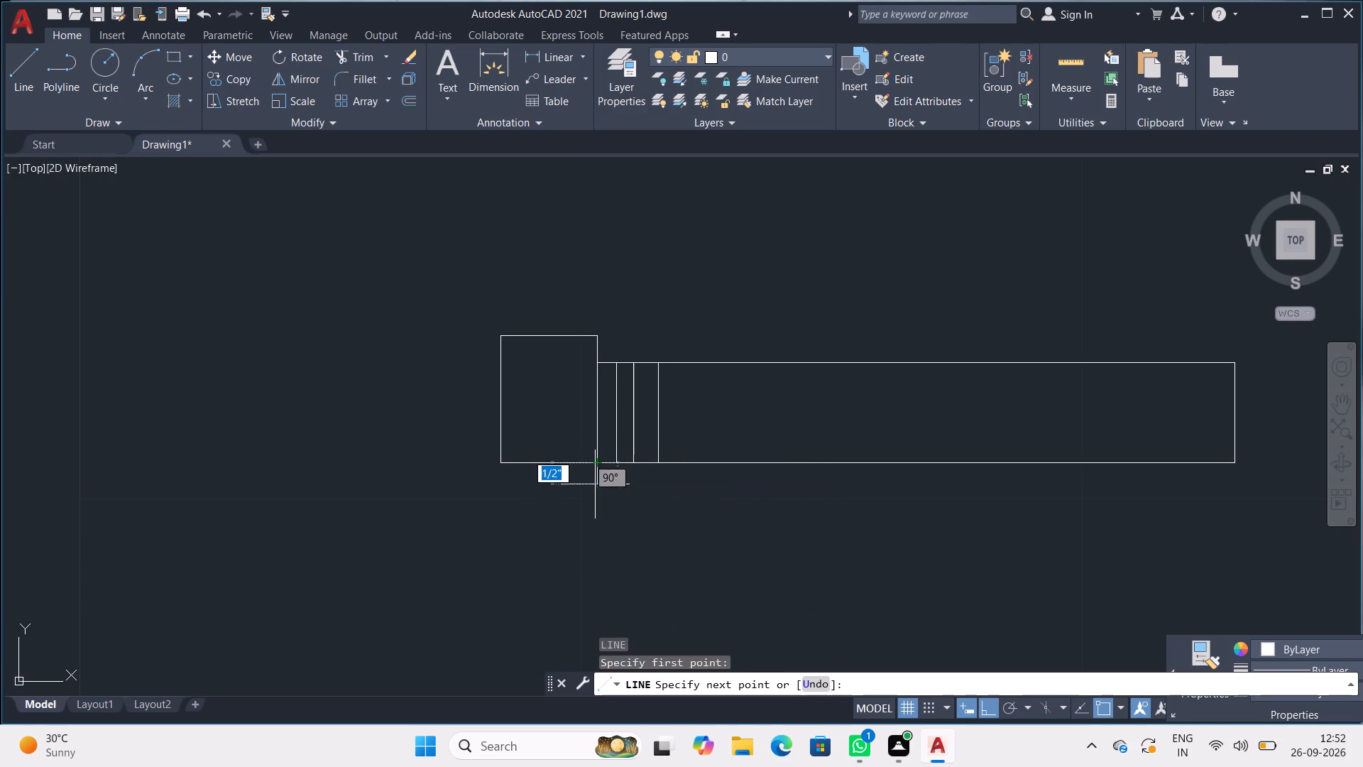
type("1\"")
key("Return")
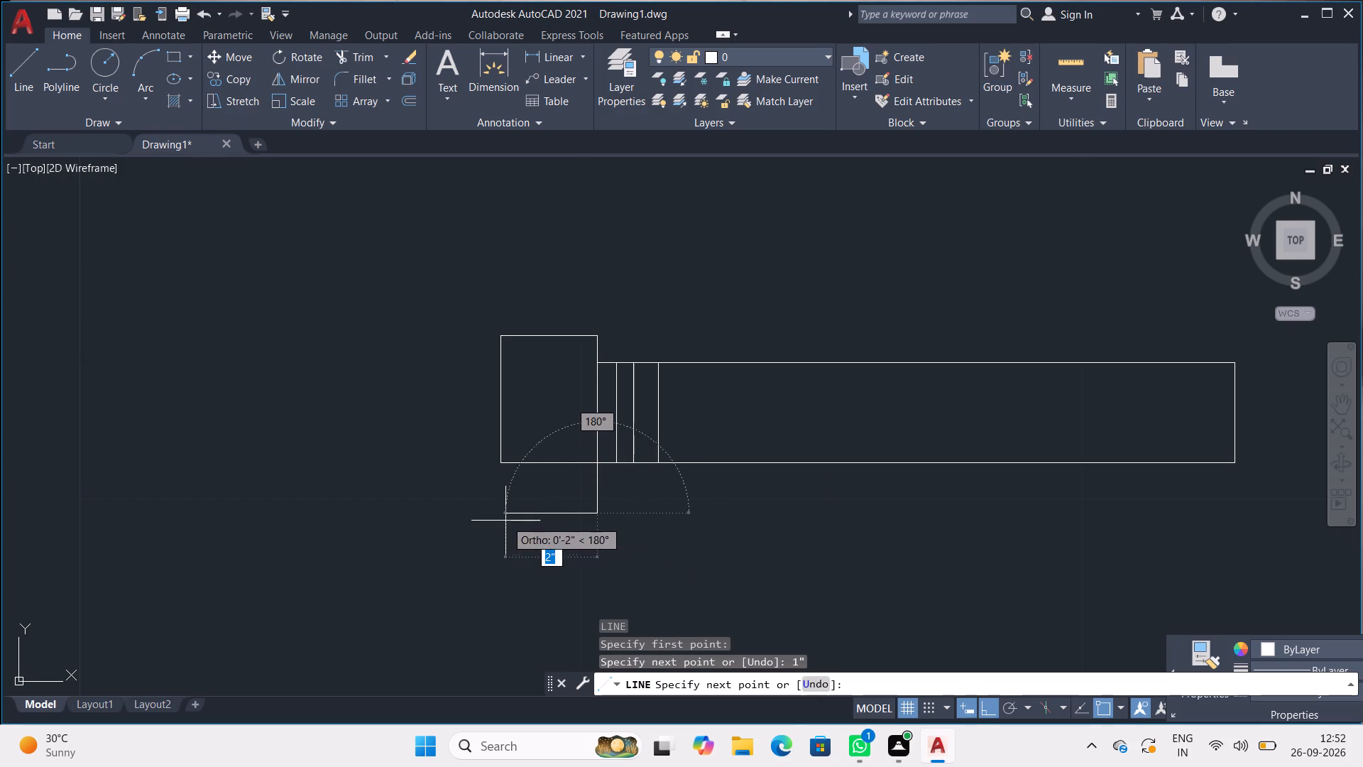
key("2")
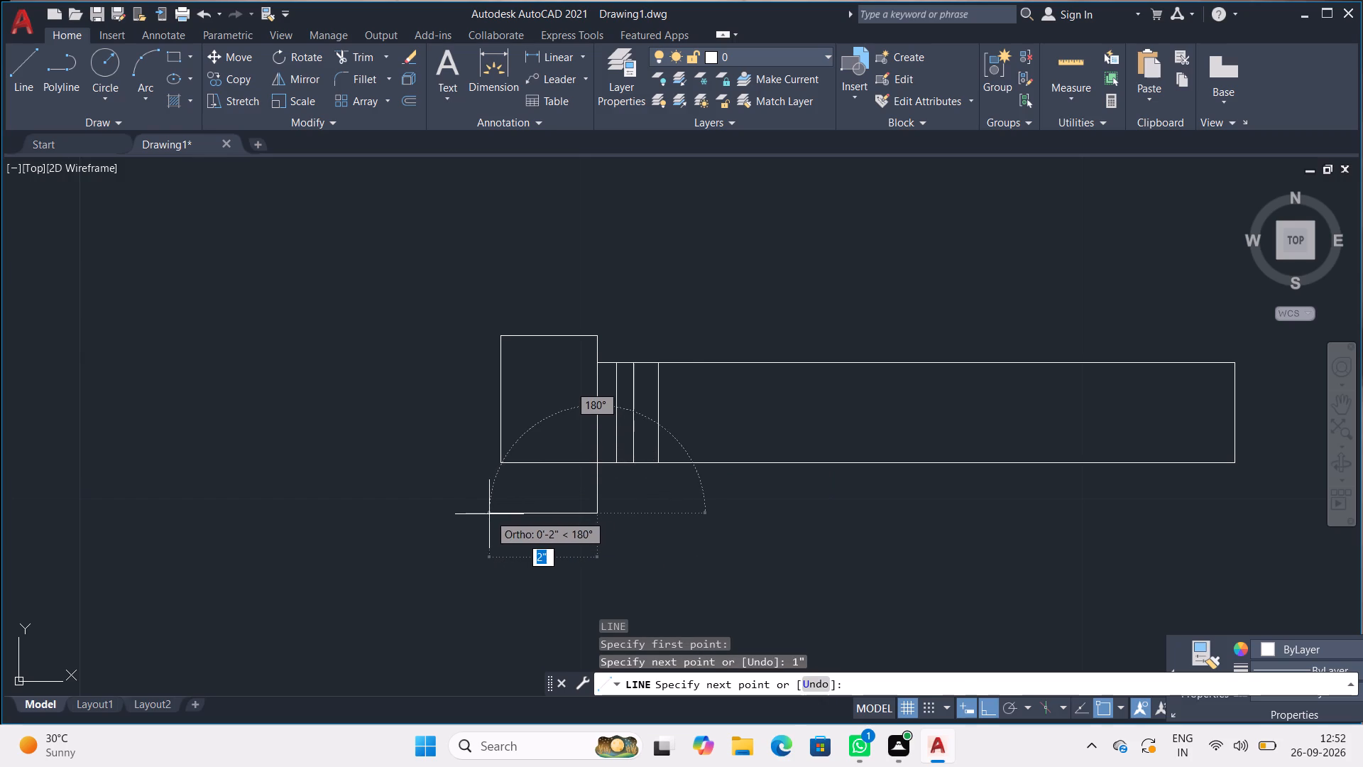
key("shift+quotedbl")
key("Return")
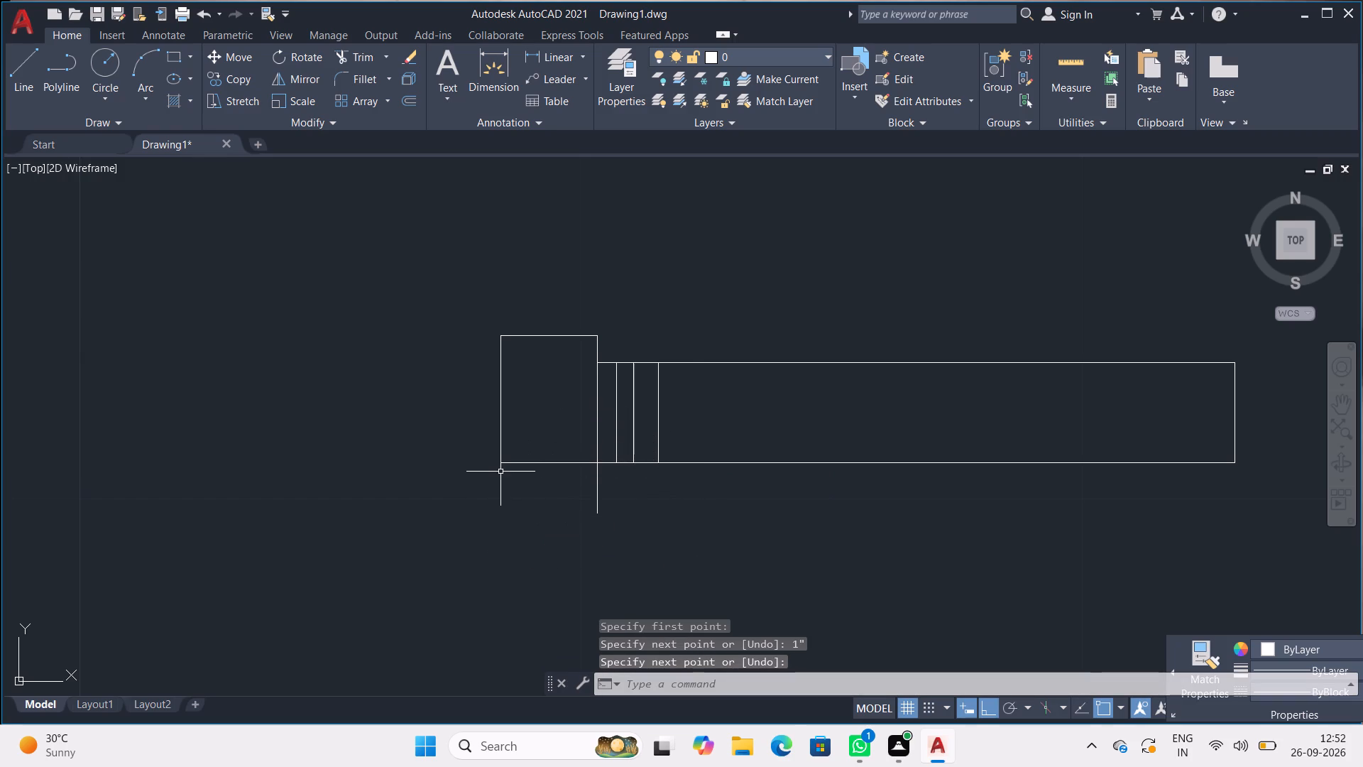
Draw a line 1" down from the end block's lower-left corner and across to the right vertical's lower end, closing the box.
key("l")
key("Return")
left_click(498, 462)
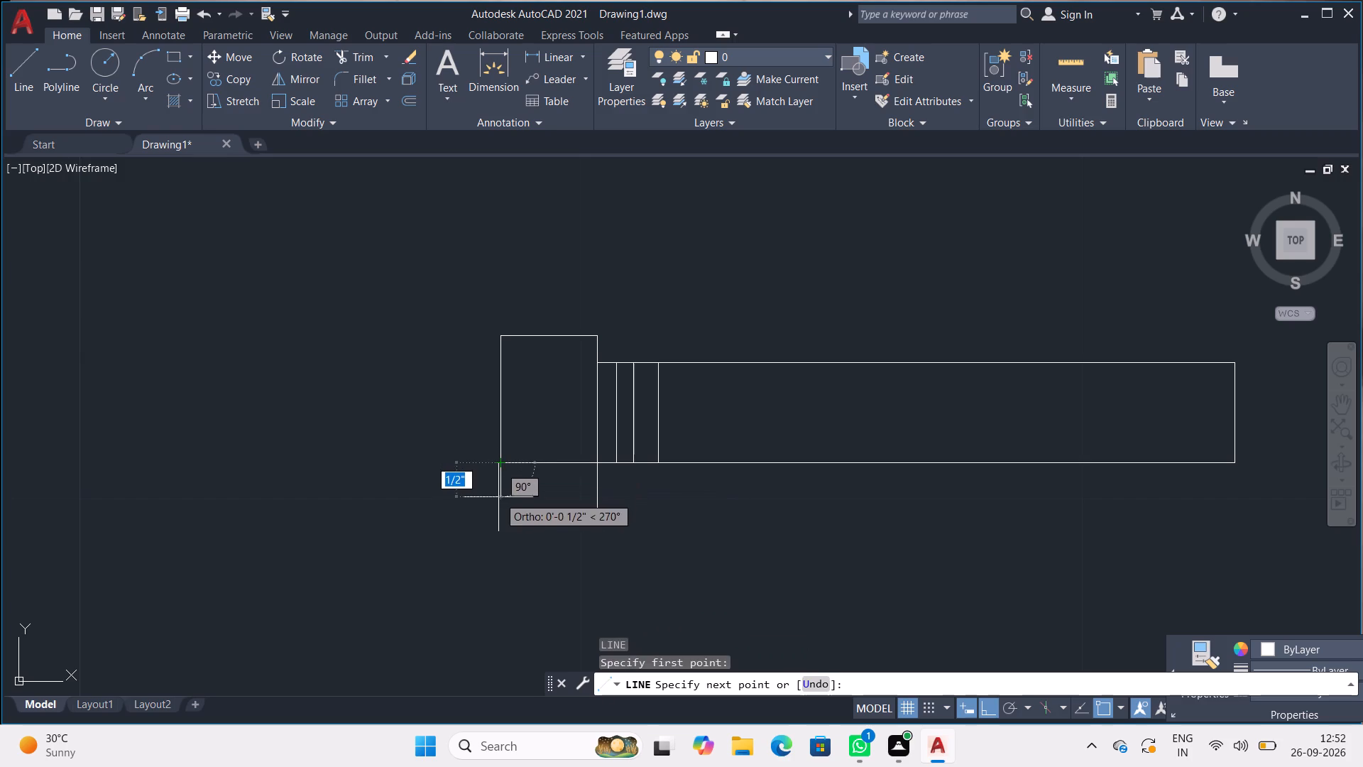
type("1\"")
key("Return")
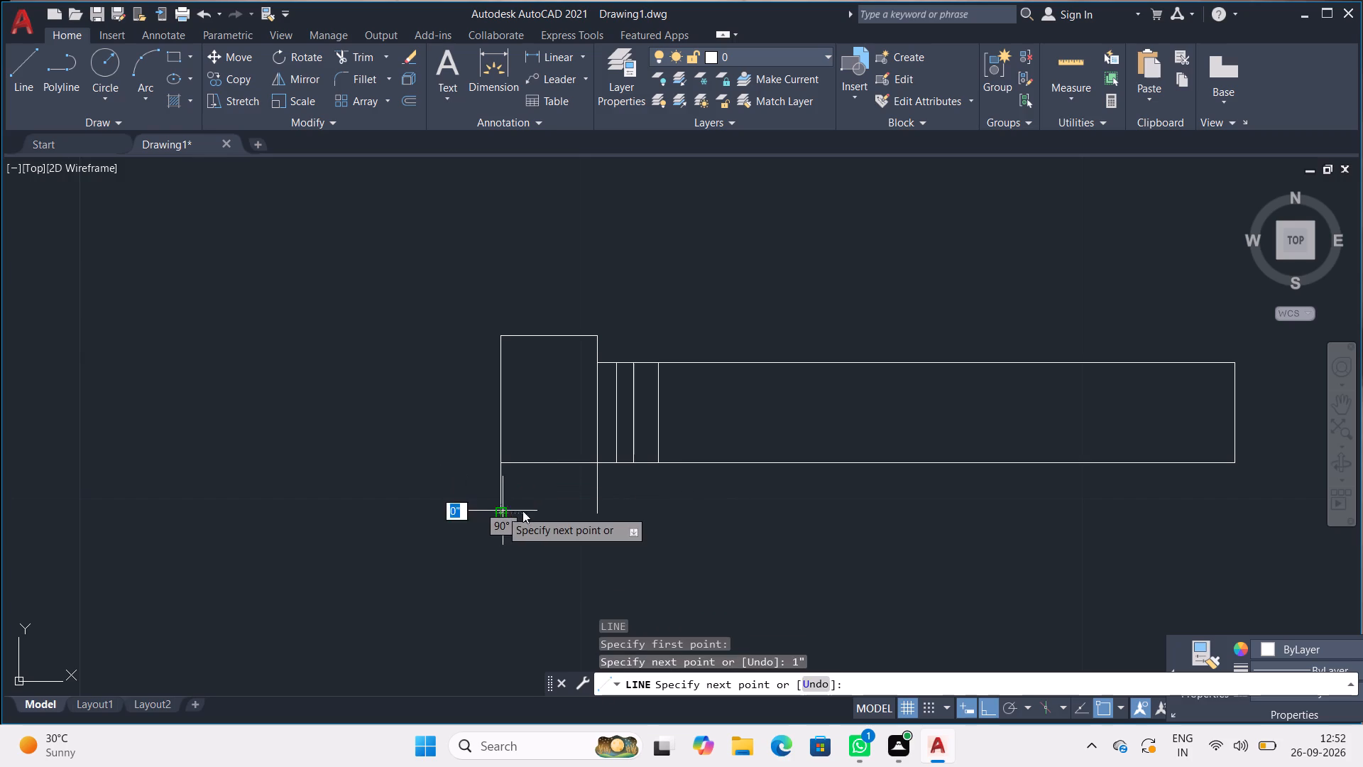
left_click(596, 516)
key("space")
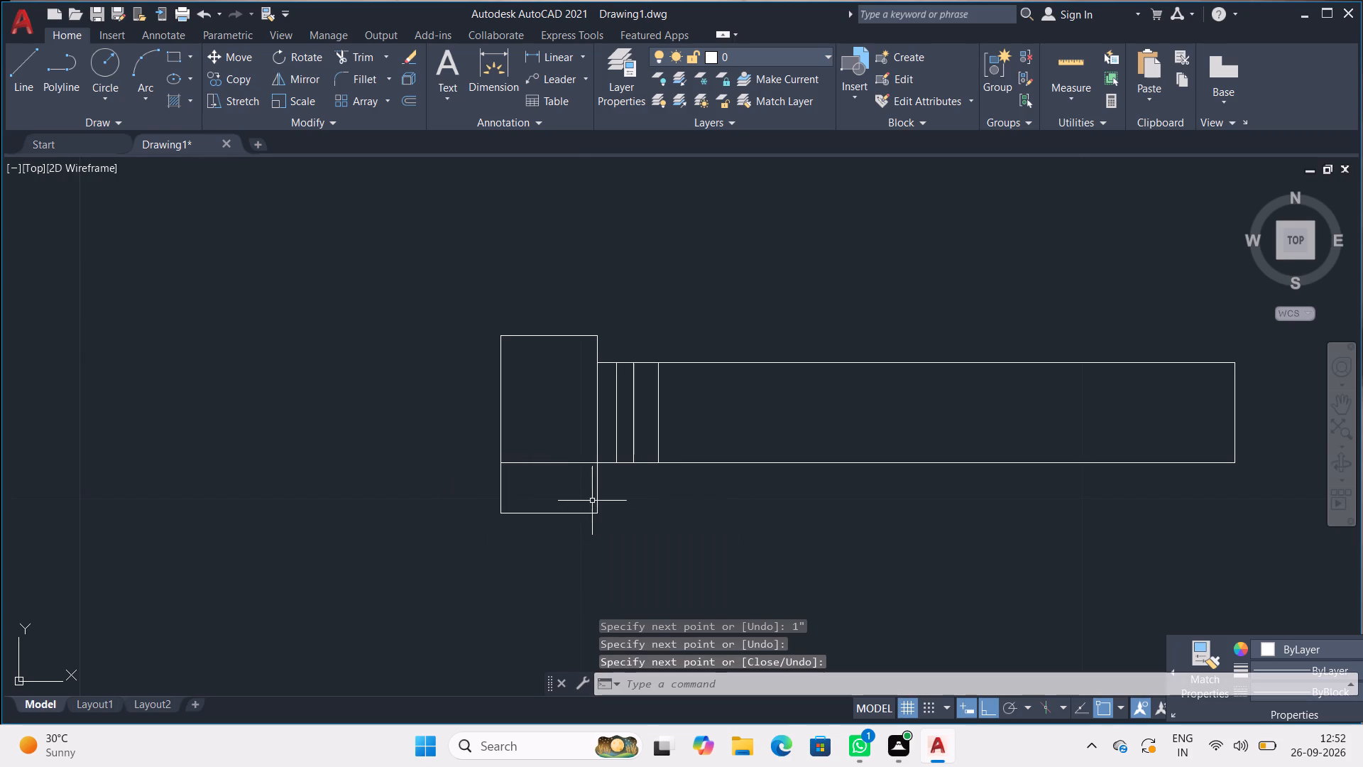
Below the box, draw a closed strip about 2" wide and 1/2" high, starting from the box's lower-right corner.
scroll(591, 499, "up", 3)
middle_click_drag(578, 504, 530, 273)
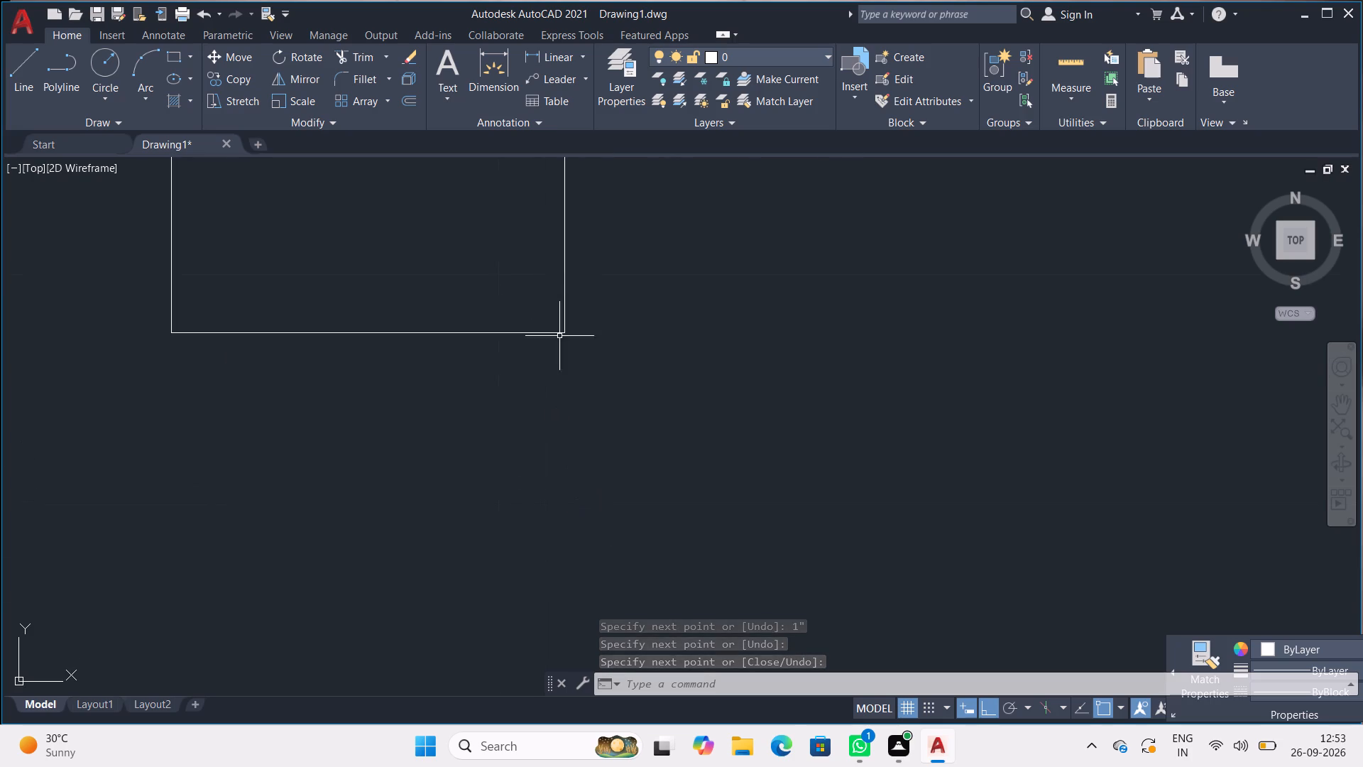
key("l")
key("Return")
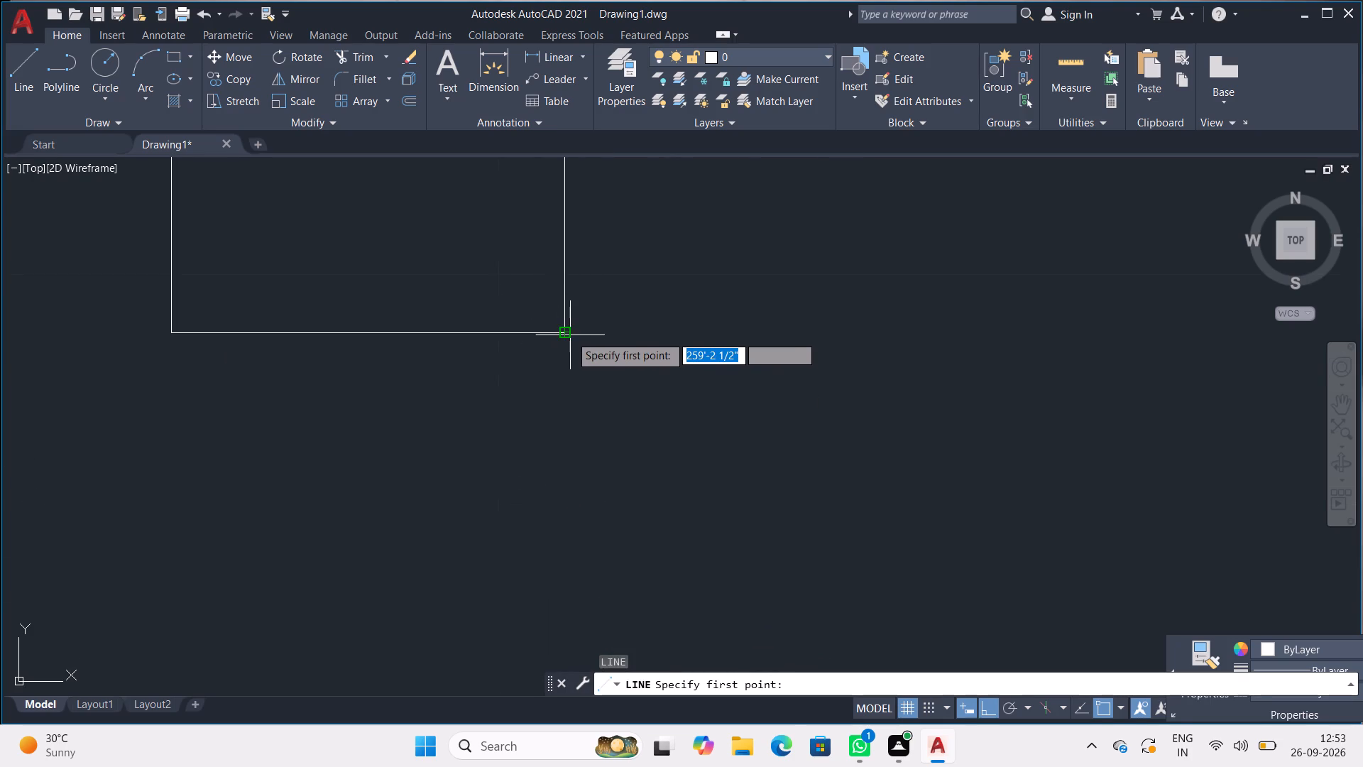
left_click(564, 333)
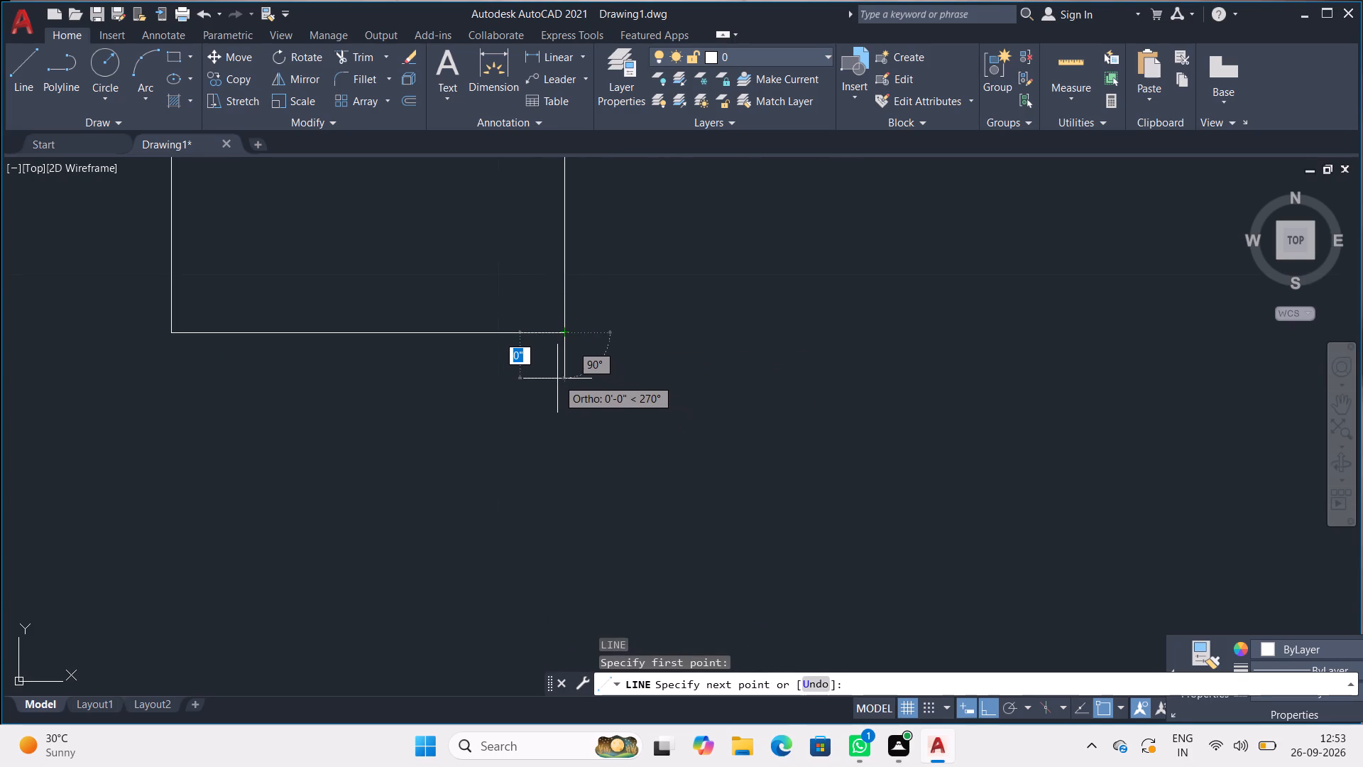
left_click(562, 385)
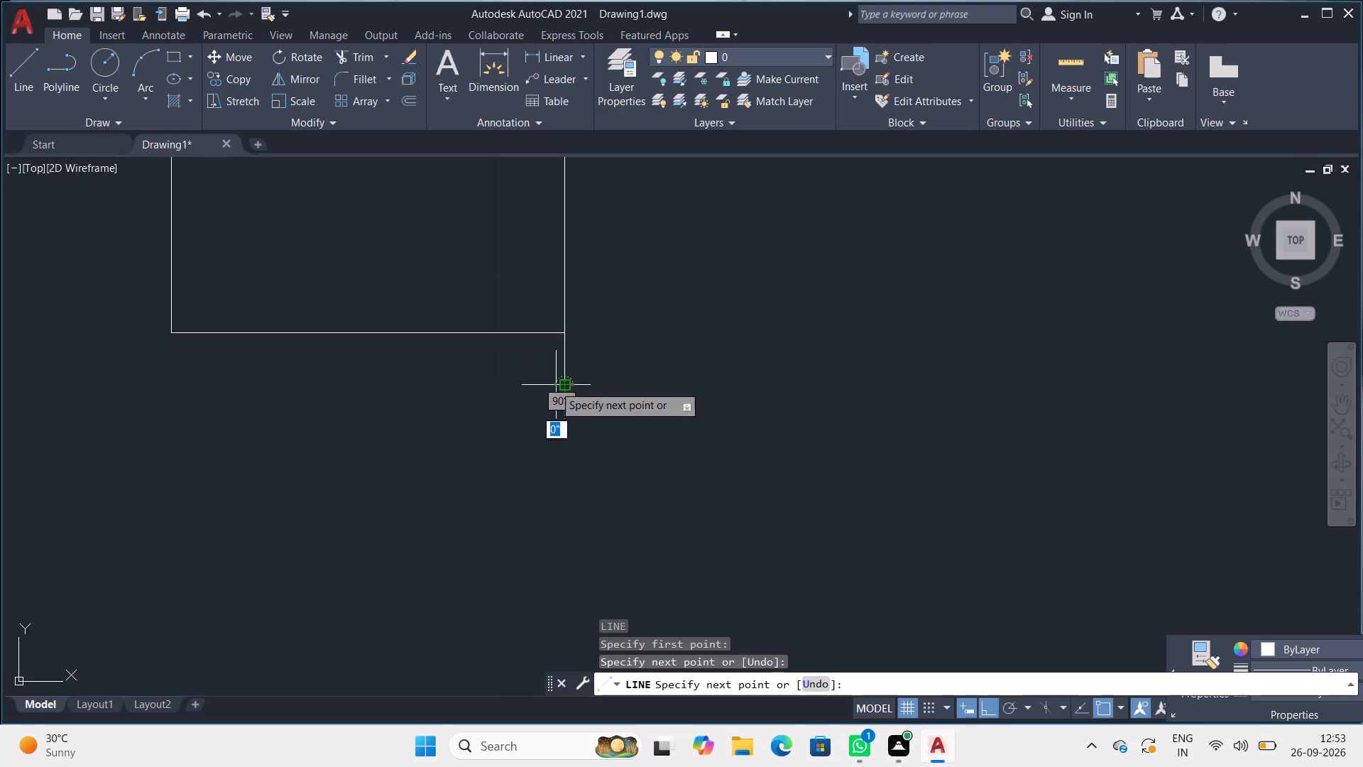
left_click(174, 386)
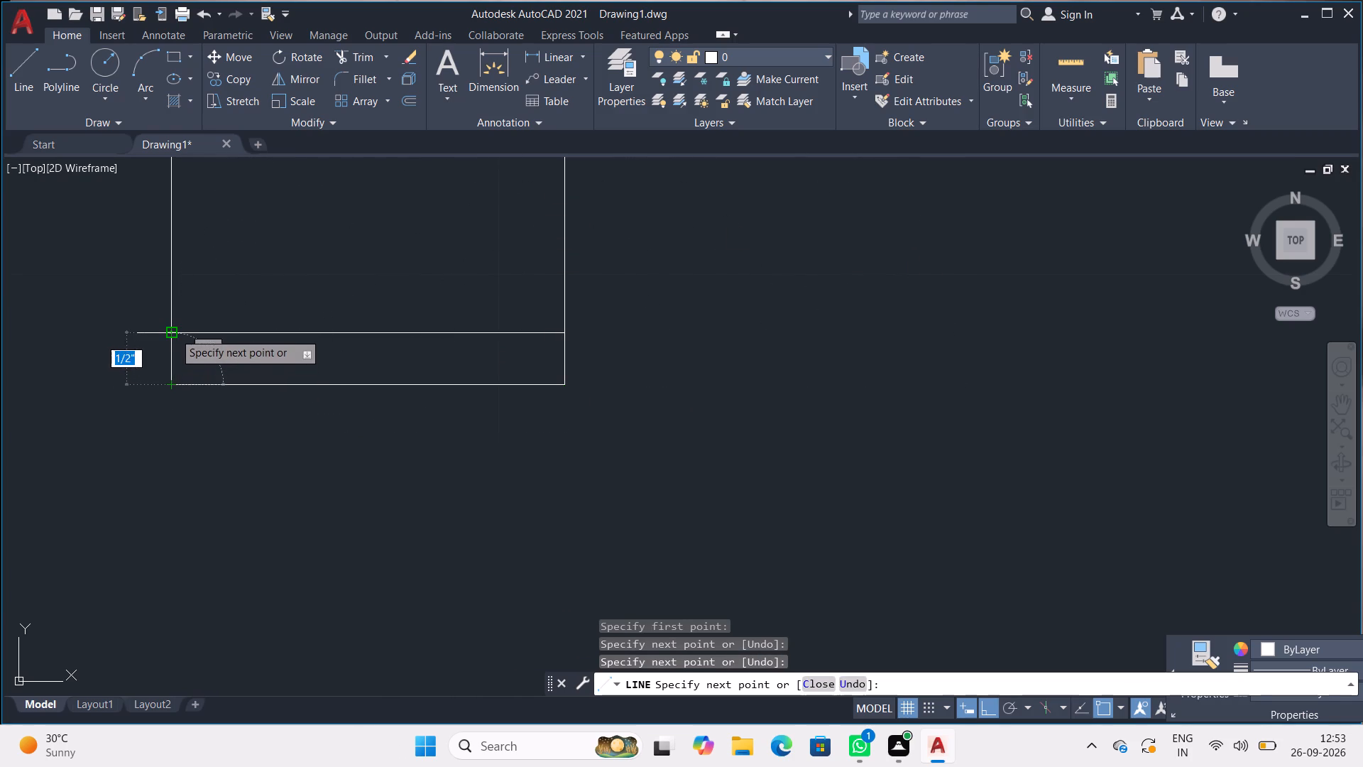
left_click(174, 332)
key("space")
scroll(245, 345, "down", 1)
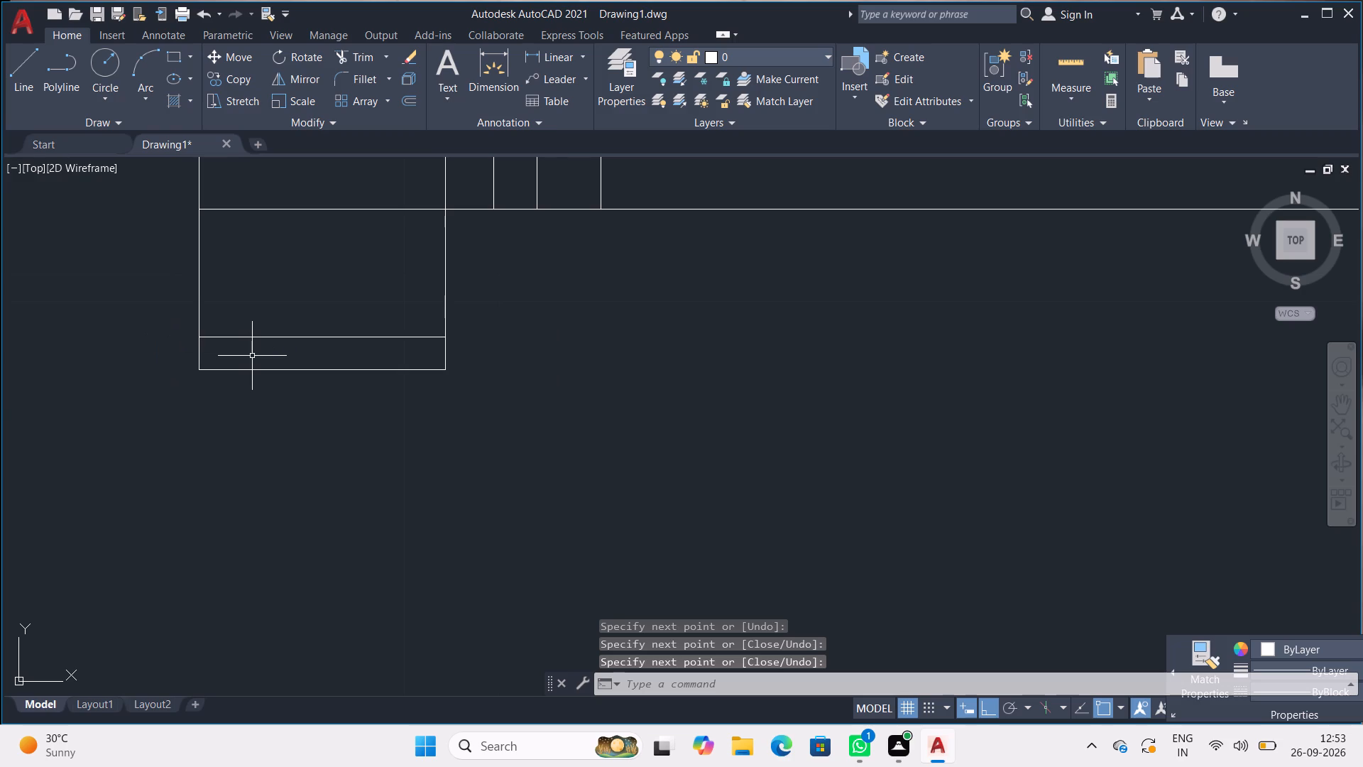
Draw a vertical leg 9" long and 2" wide downward from the lower-right corner of the strip beneath the end block.
middle_click_drag(252, 356, 292, 217)
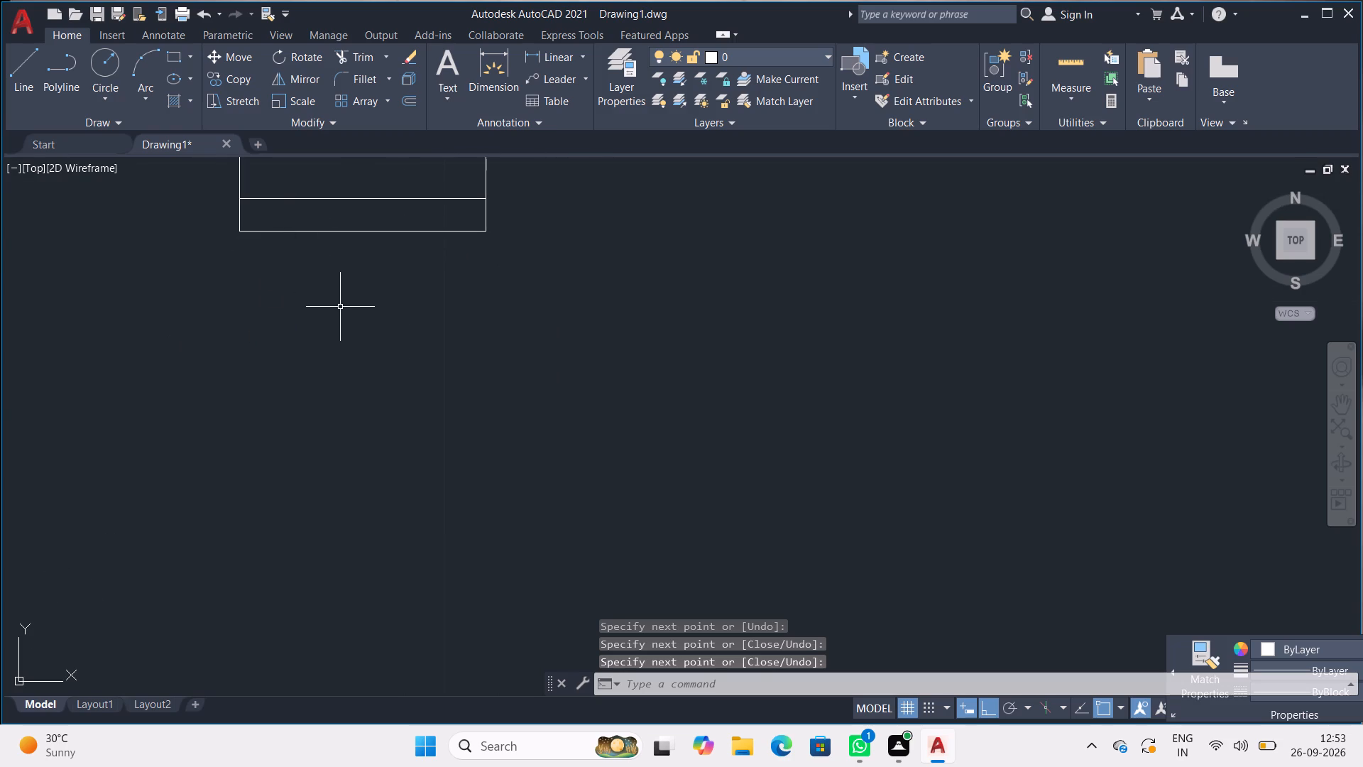
key("l")
key("Return")
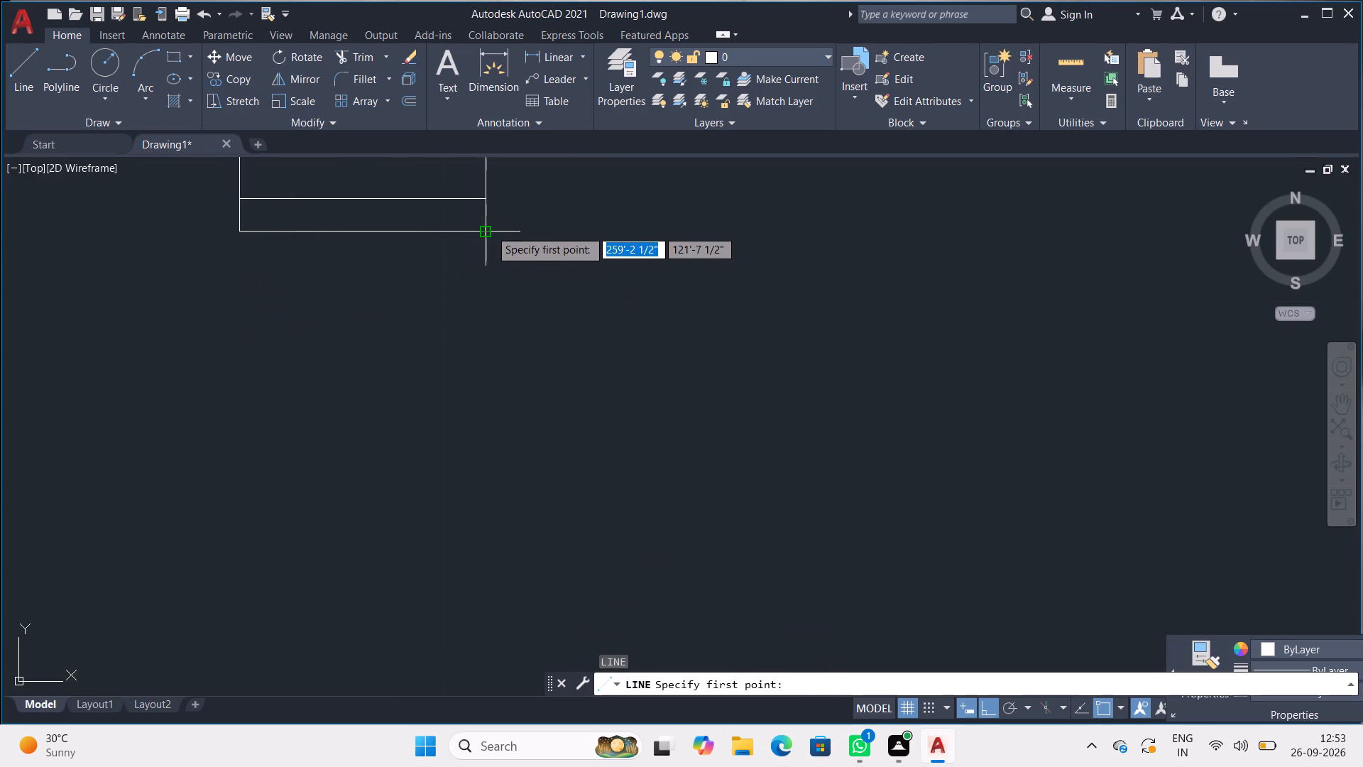
left_click(490, 229)
scroll(485, 426, "down", 4)
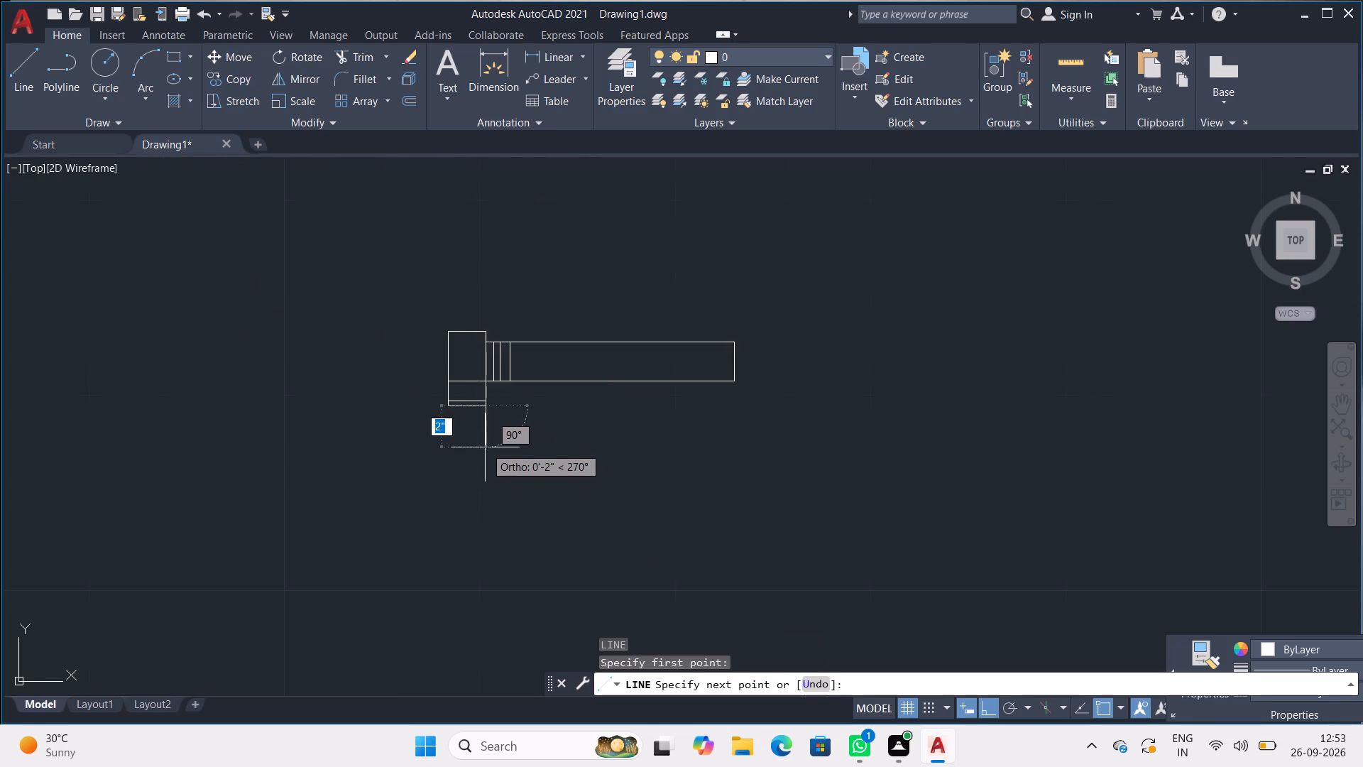
scroll(486, 472, "down", 3)
middle_click_drag(486, 472, 487, 403)
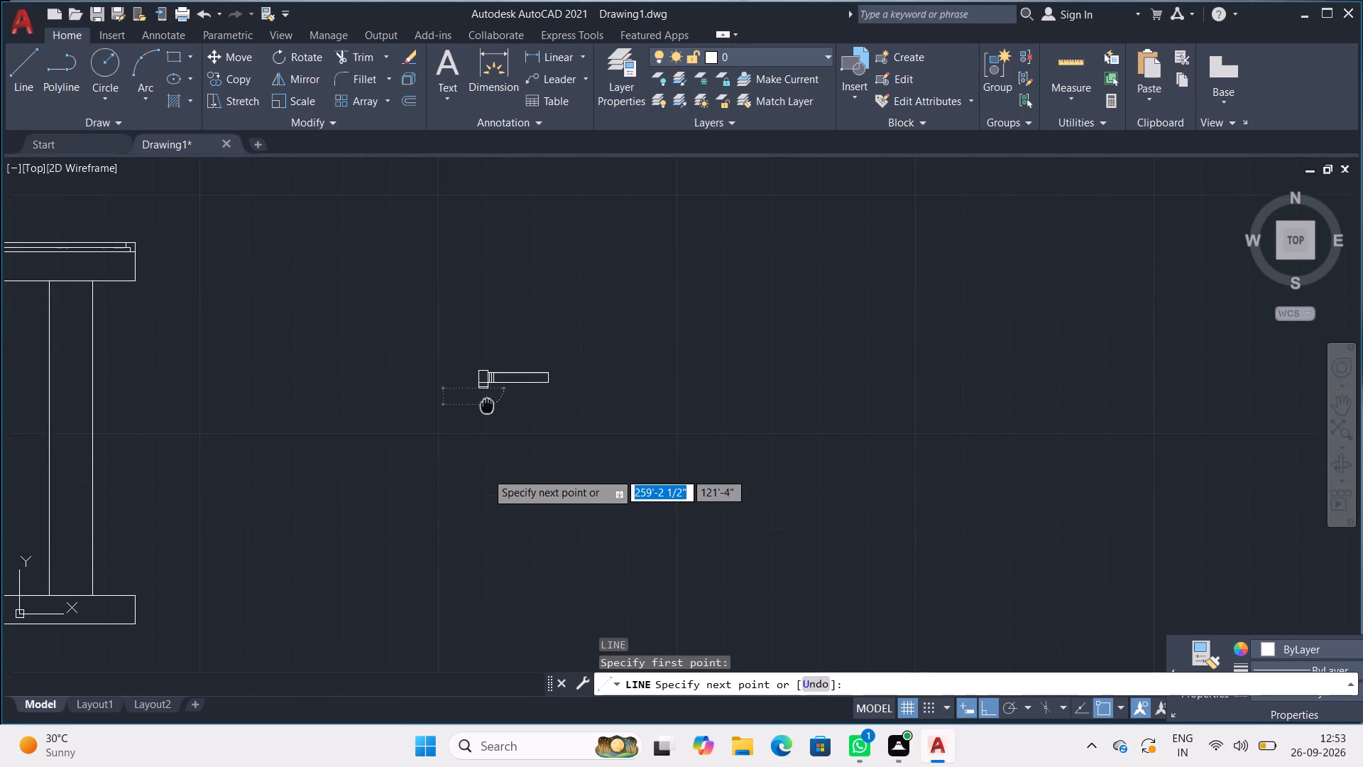
middle_click_drag(487, 403, 487, 395)
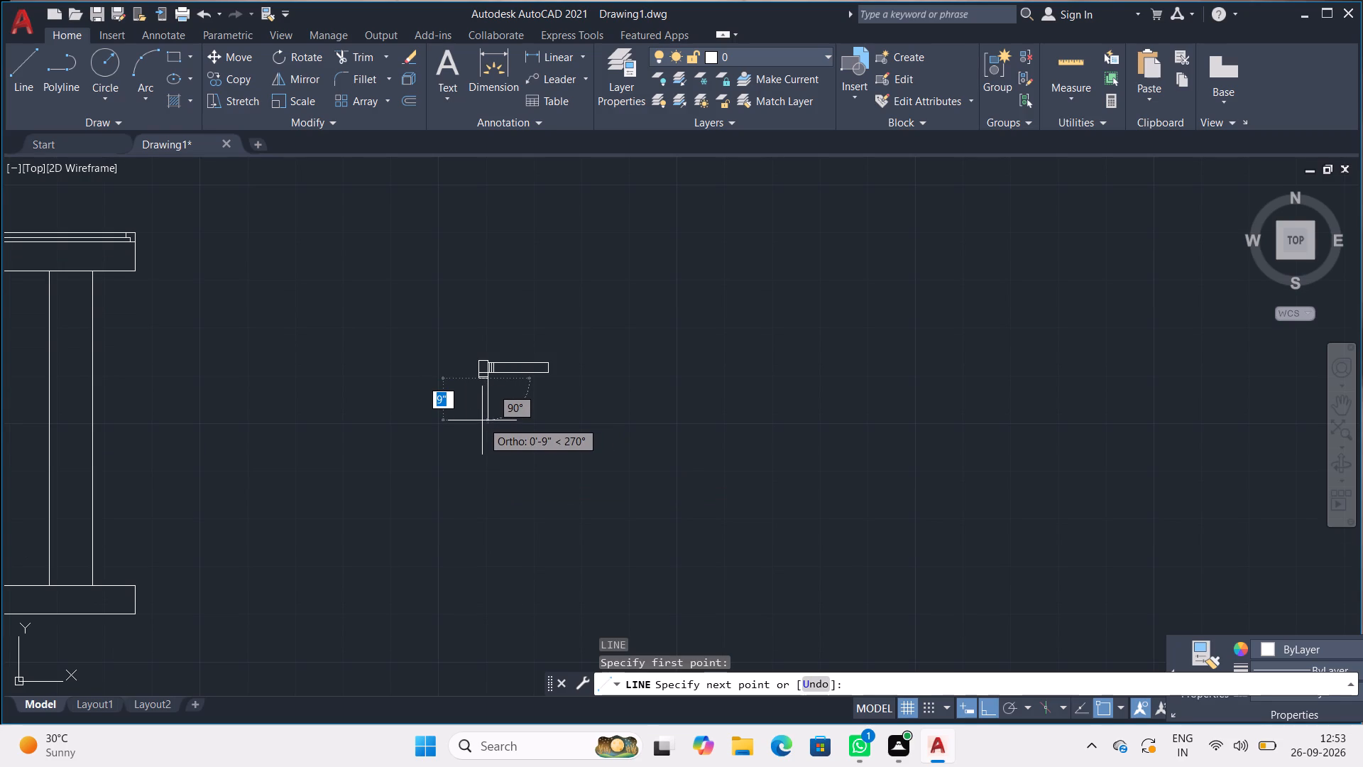
key("6")
key("BackSpace")
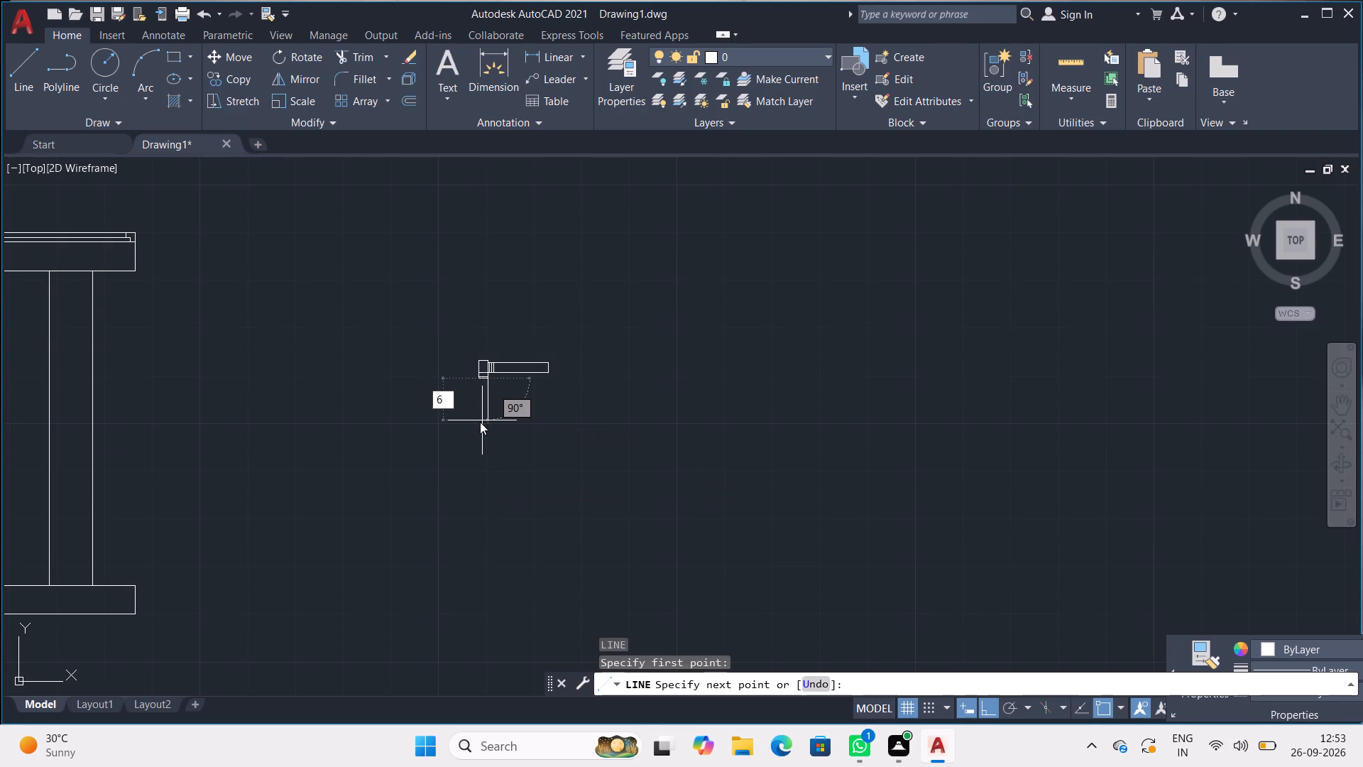
type("9\"")
key("Return")
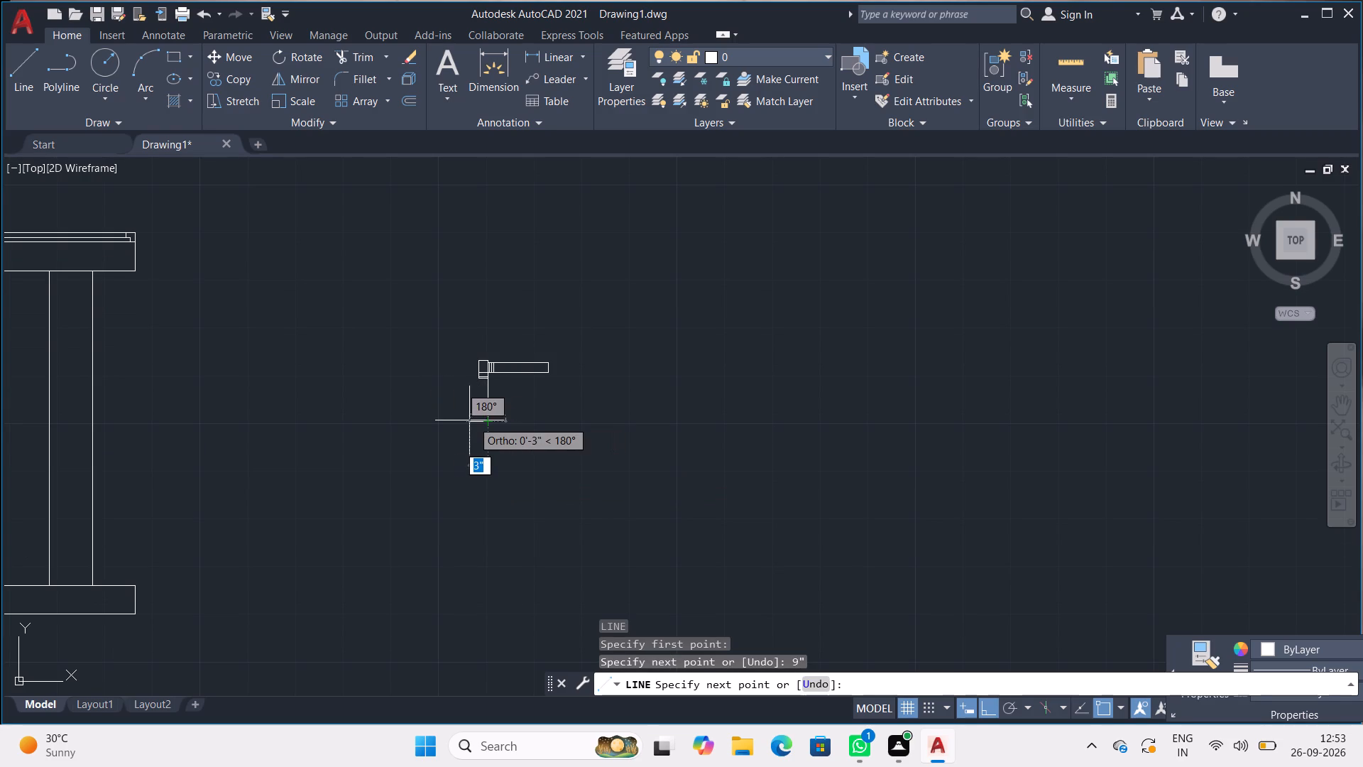
key("2")
key("shift+quotedbl")
key("Return")
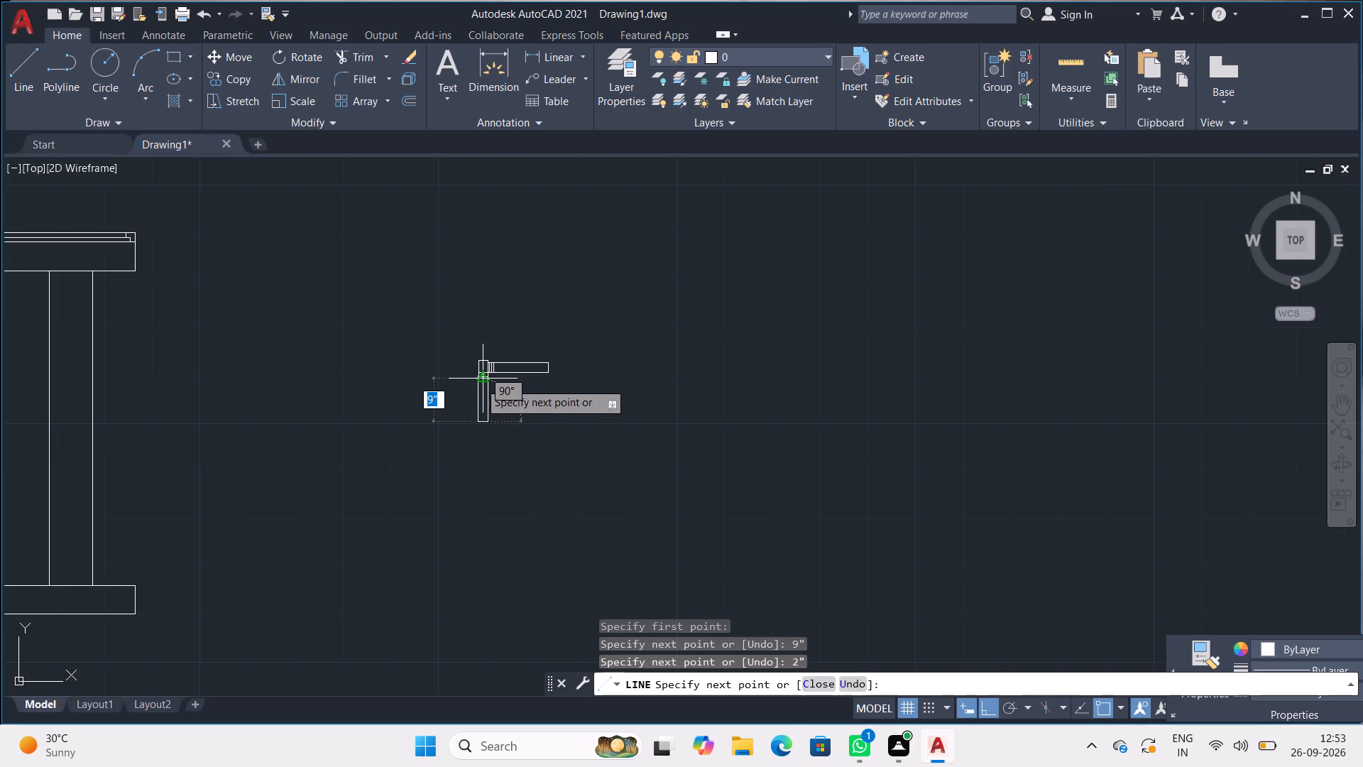
key("9")
key("shift+quotedbl")
key("Return")
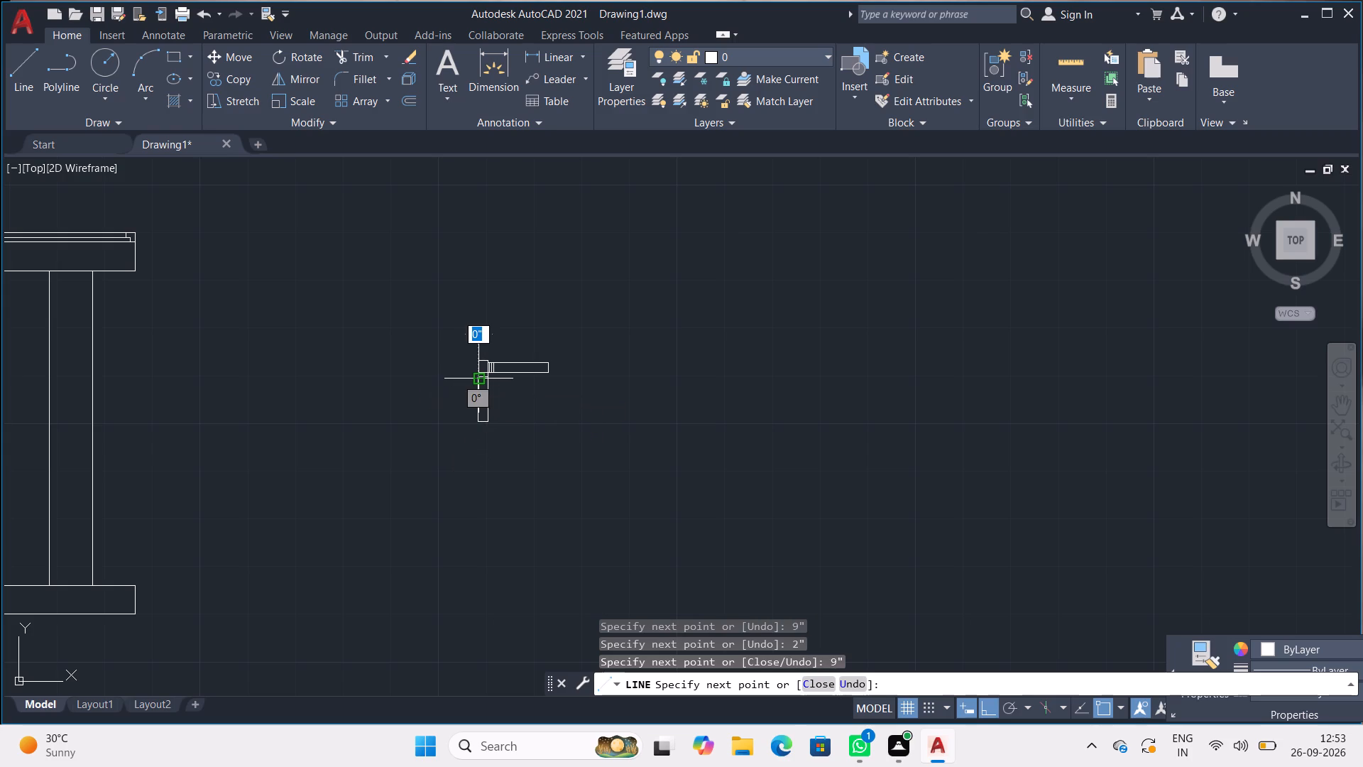
key("space")
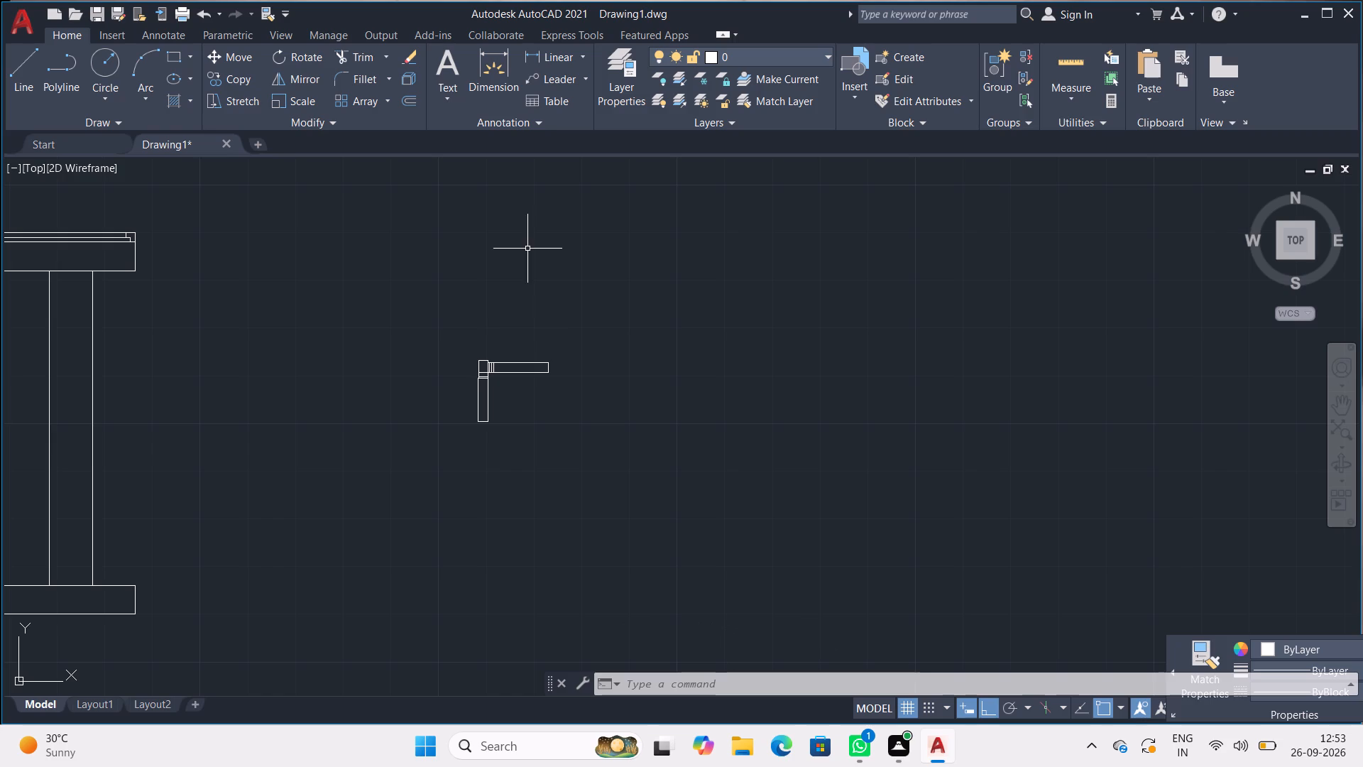
Examine the small component in relation to the tank's section and plan.
middle_click_drag(410, 384, 589, 349)
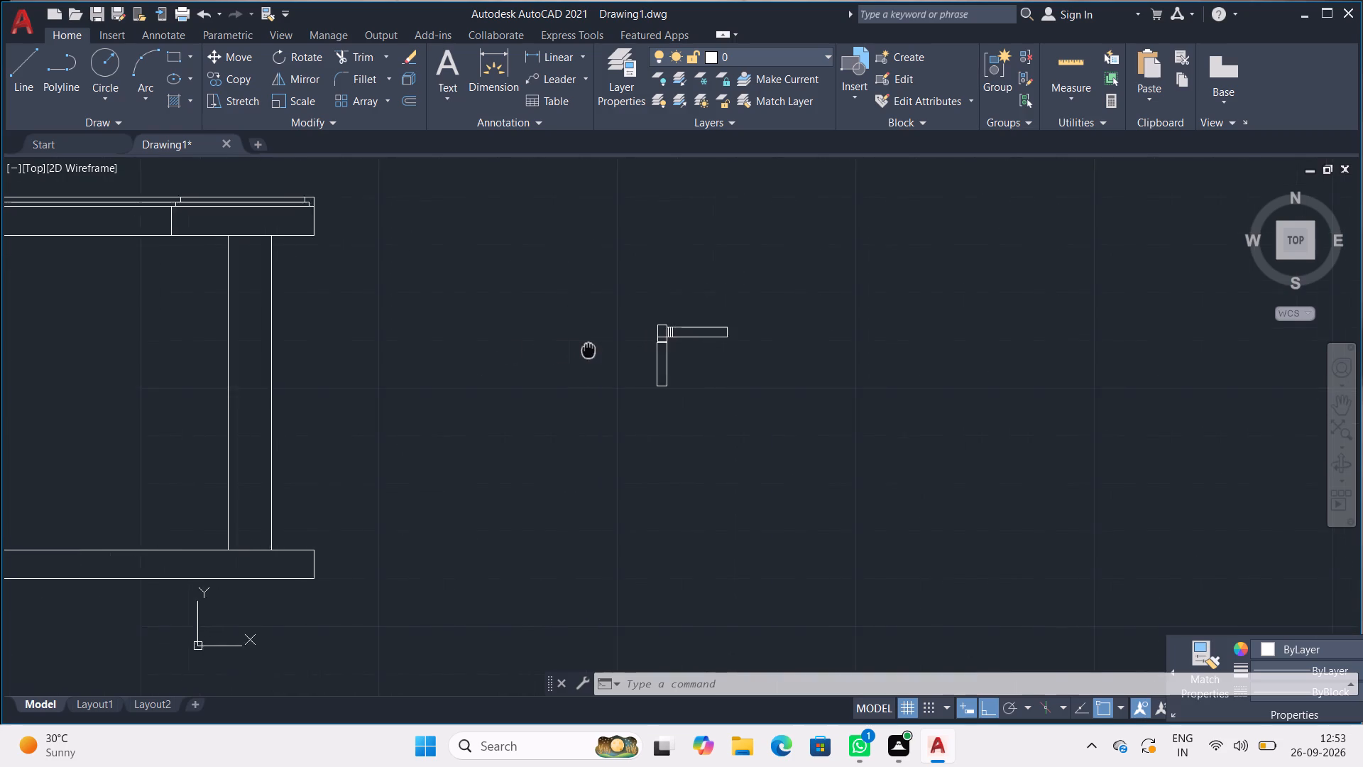
middle_click_drag(589, 349, 665, 336)
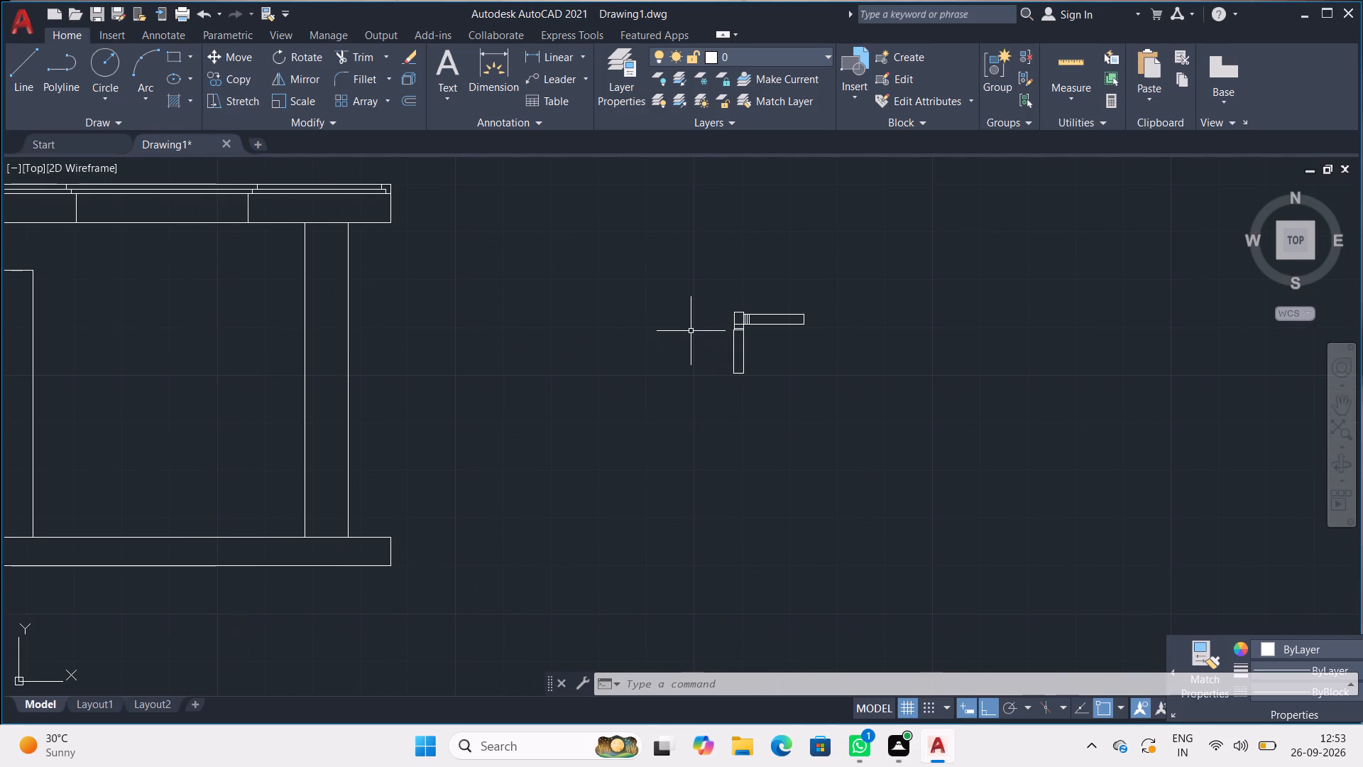
middle_click_drag(691, 331, 708, 327)
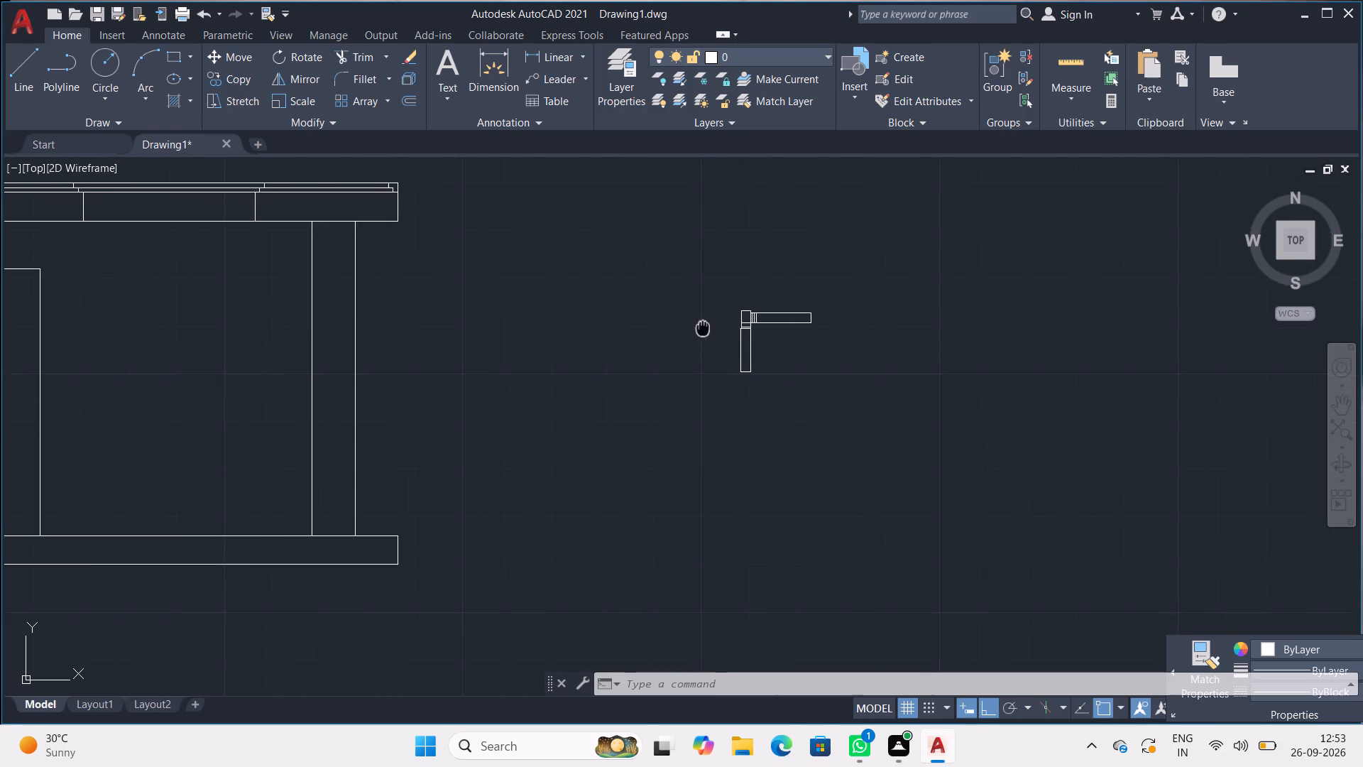
middle_click_drag(708, 327, 774, 322)
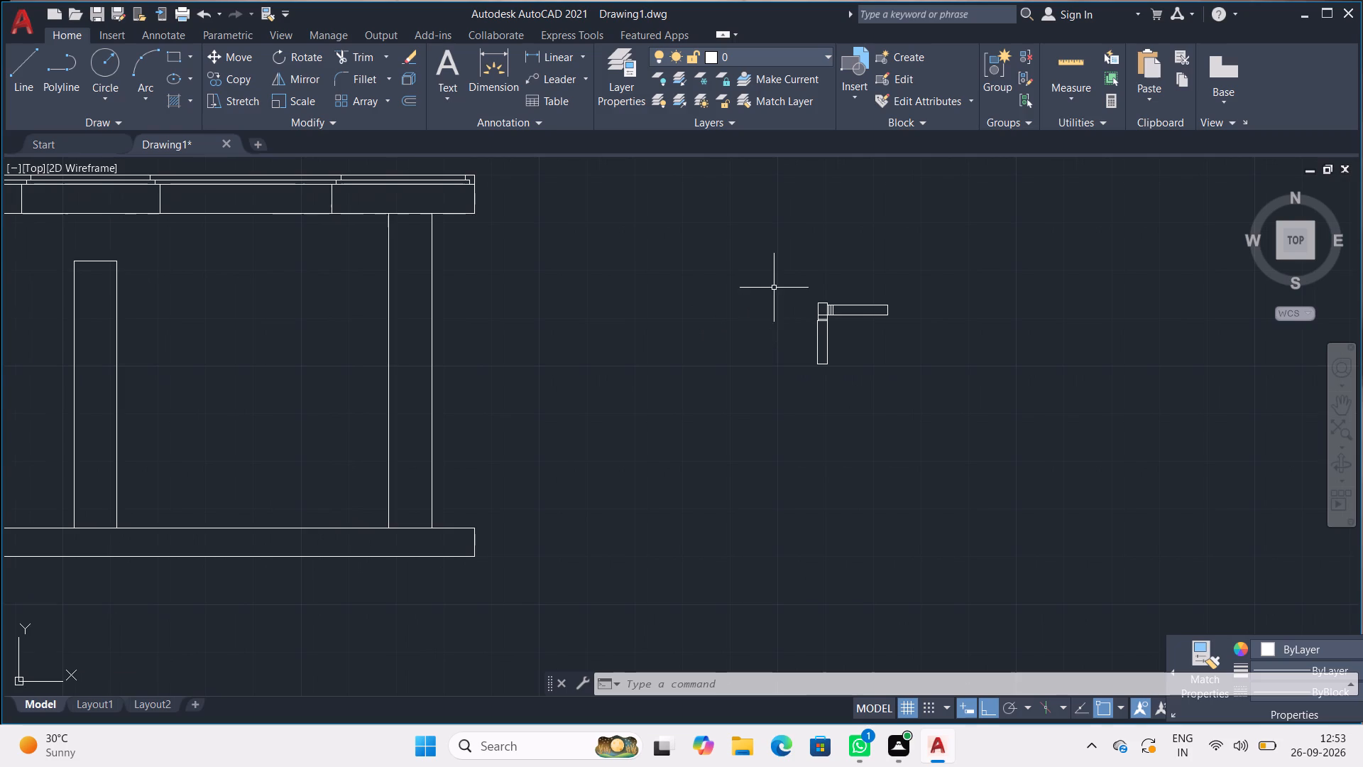
scroll(816, 287, "down", 4)
middle_click_drag(807, 295, 807, 296)
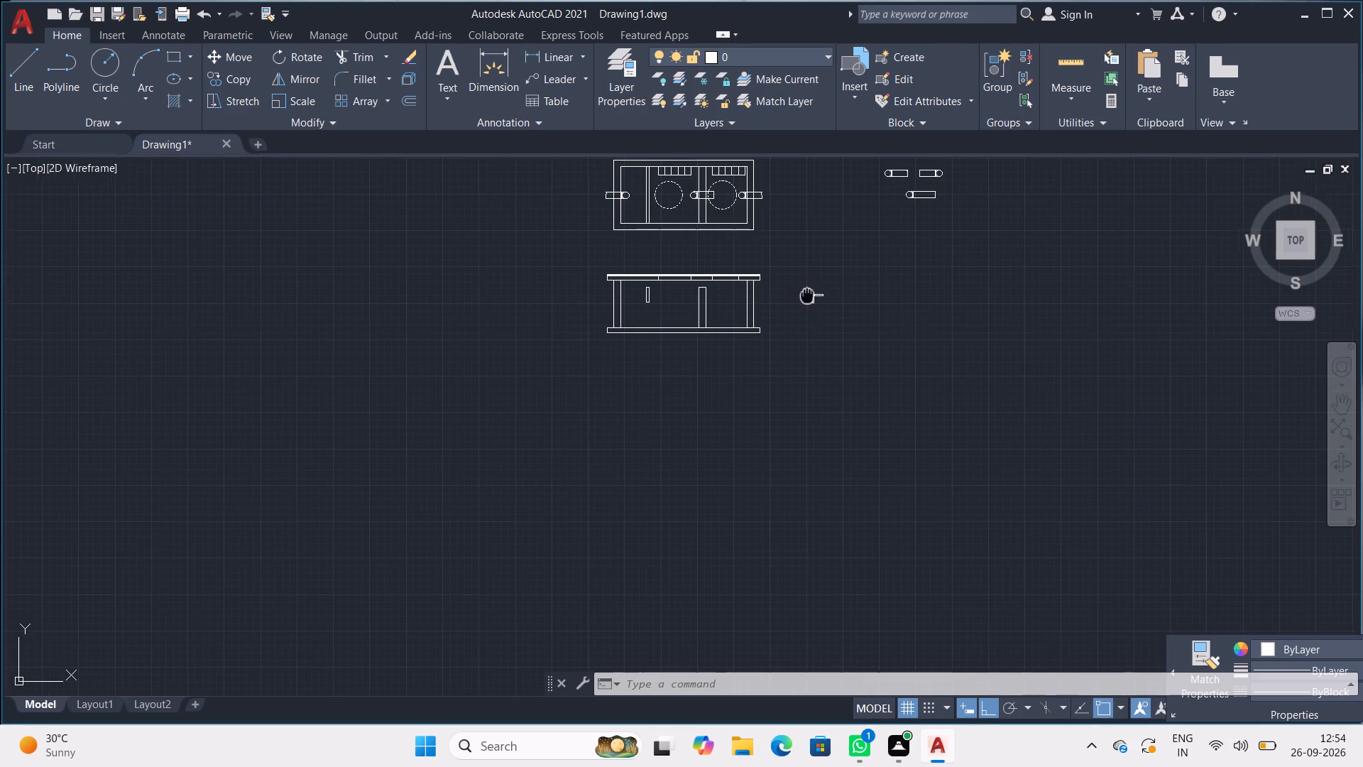
middle_click_drag(807, 296, 801, 396)
Draw a 1/2" high, 2" wide outline on top of the end block, aligned with its two upper corners.
scroll(813, 378, "up", 2)
scroll(799, 446, "up", 3)
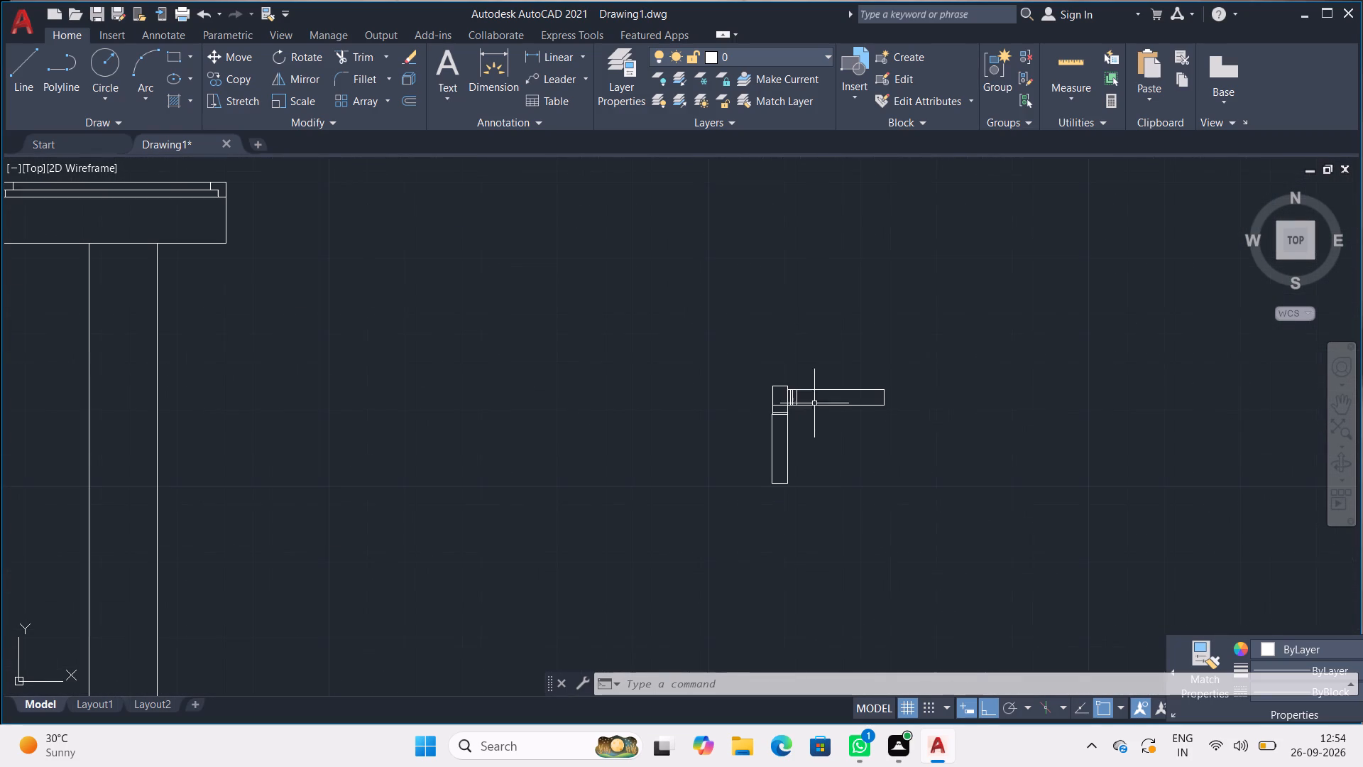
scroll(809, 382, "up", 2)
scroll(752, 397, "up", 4)
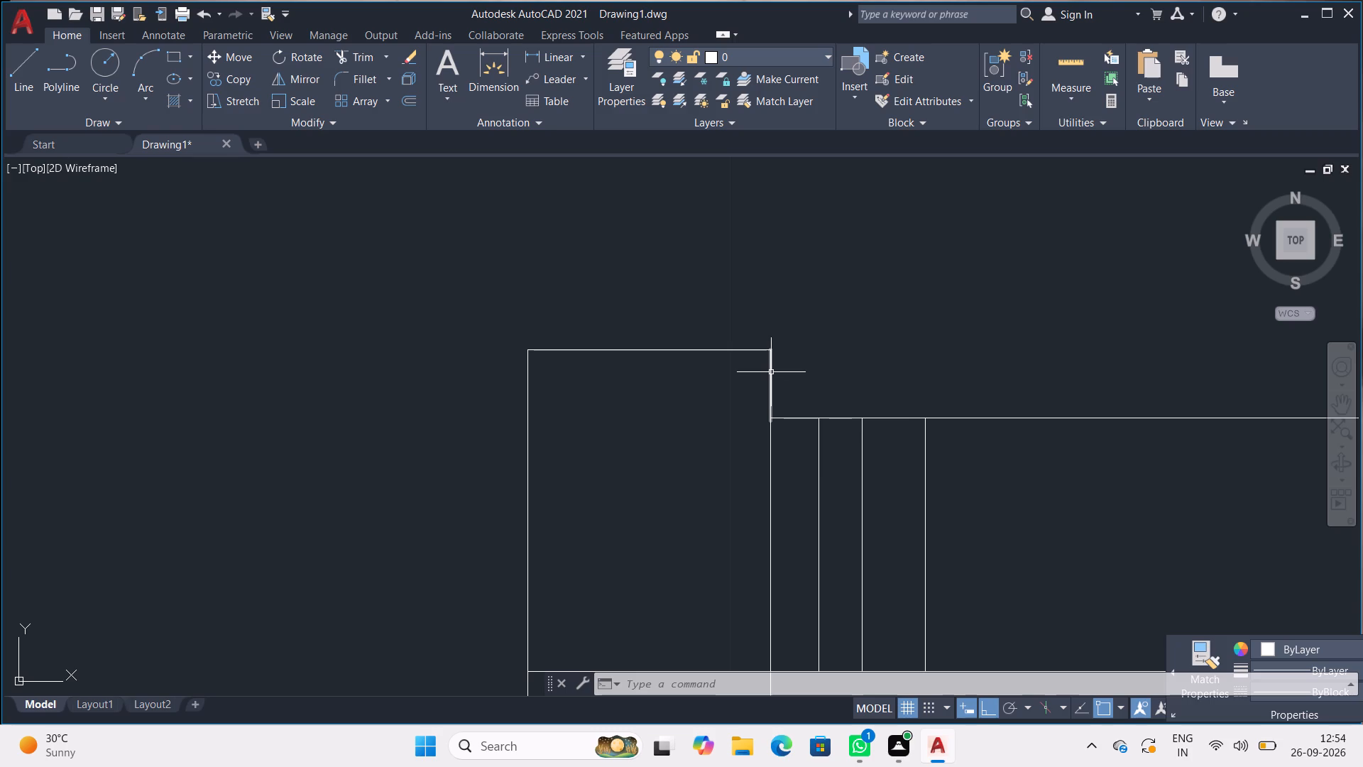
key("l")
key("Return")
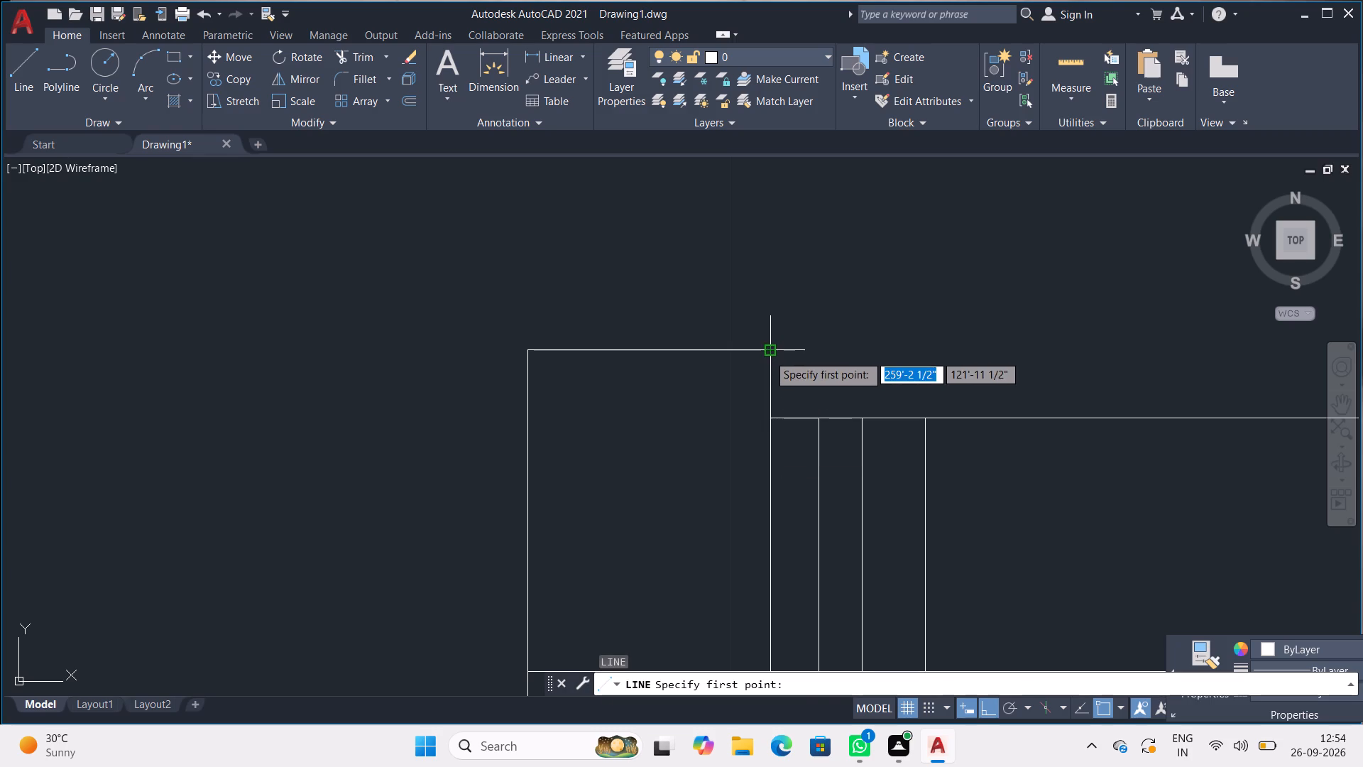
left_click(768, 354)
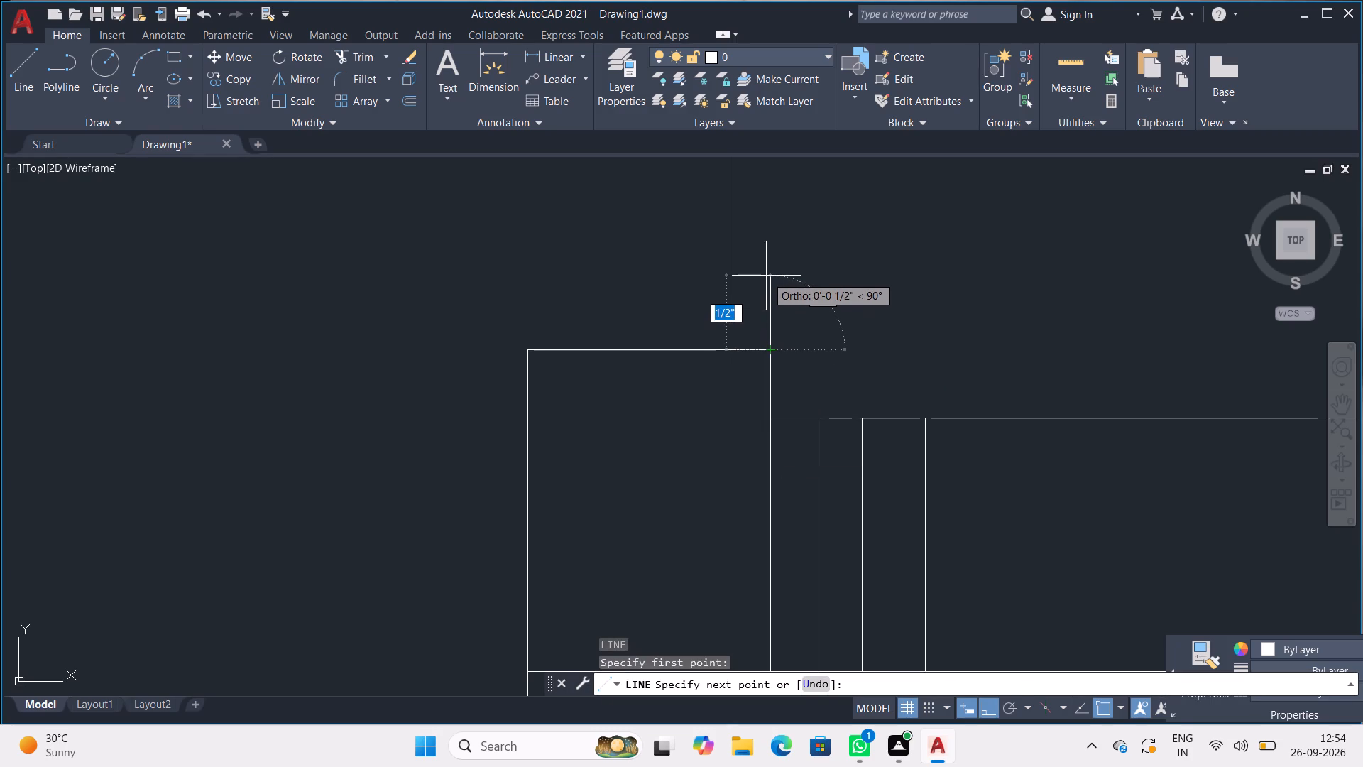
left_click(766, 276)
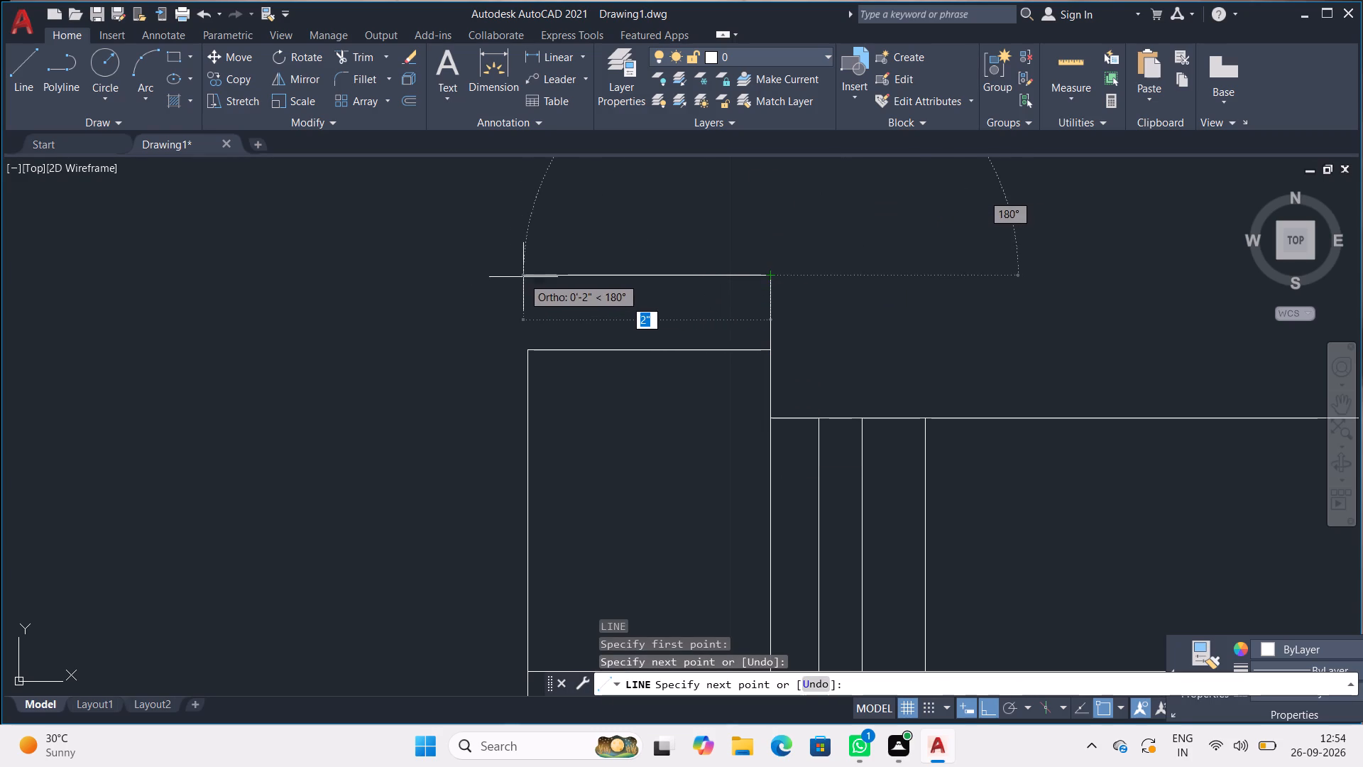
left_click(524, 277)
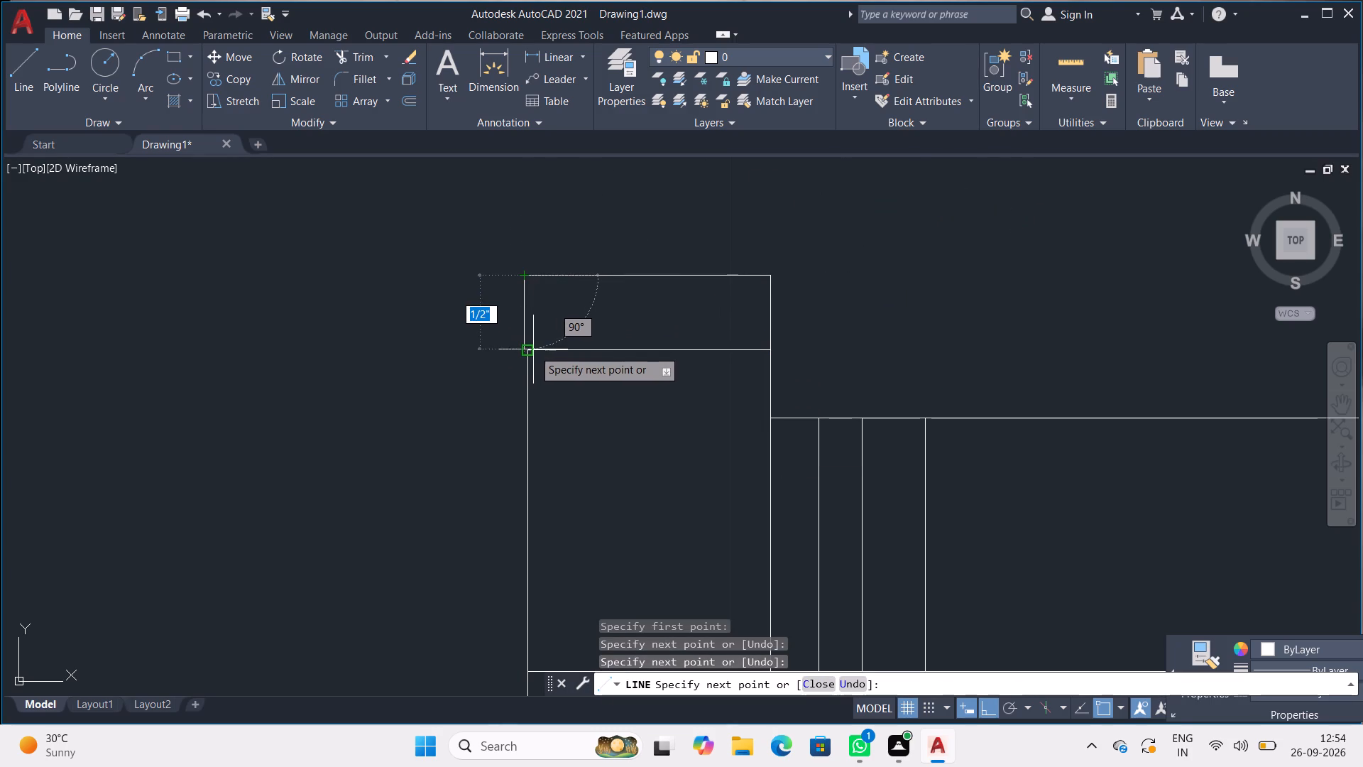
key("ctrl+z")
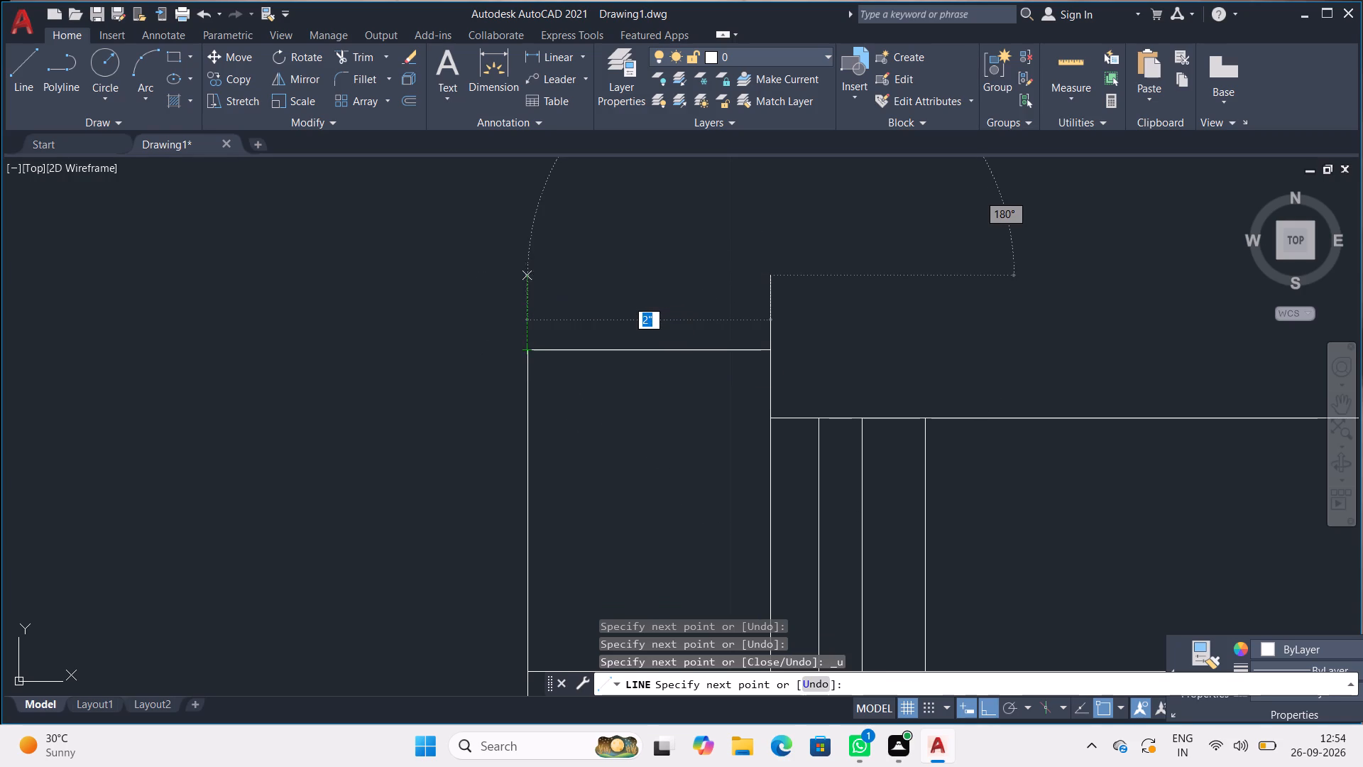
left_click(527, 271)
left_click(524, 348)
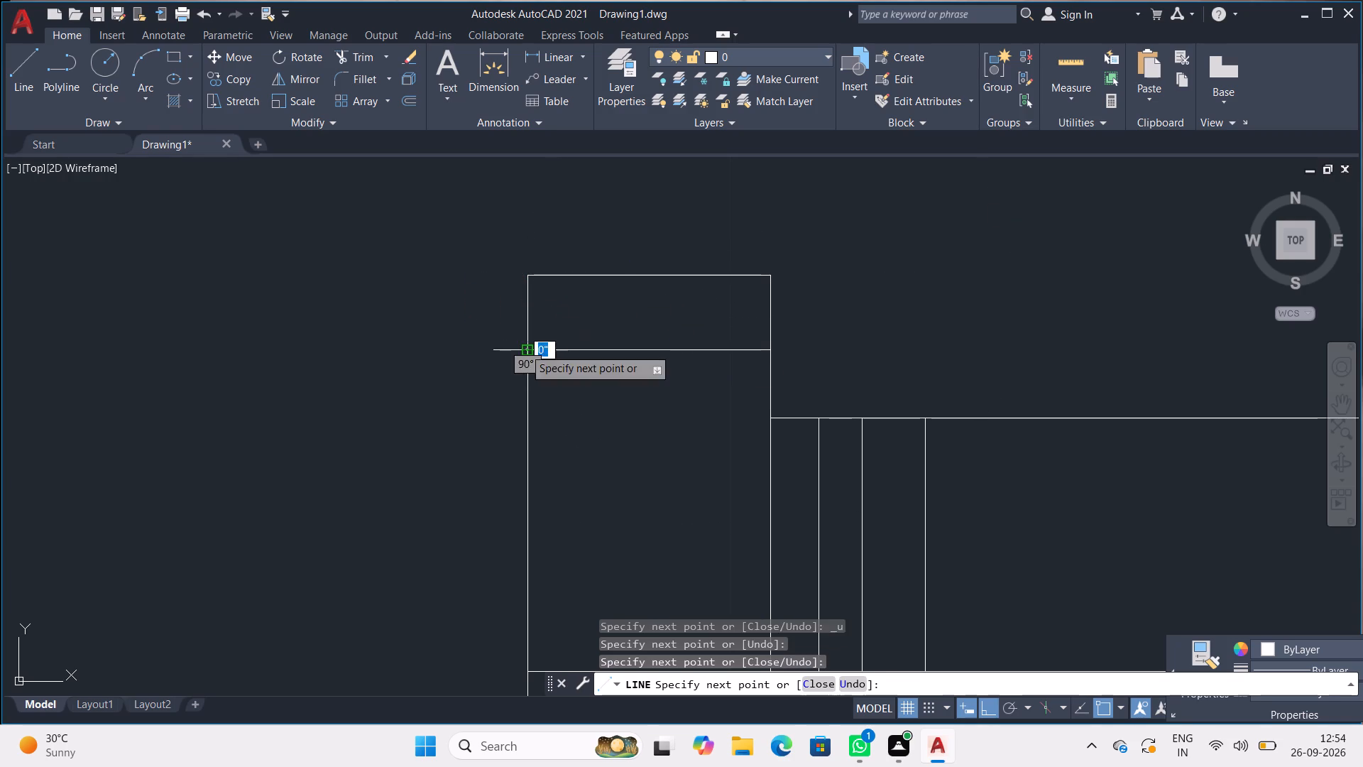
key("space")
Erase the end block's old top edge inside the raised outline.
left_click(552, 352)
key("Delete")
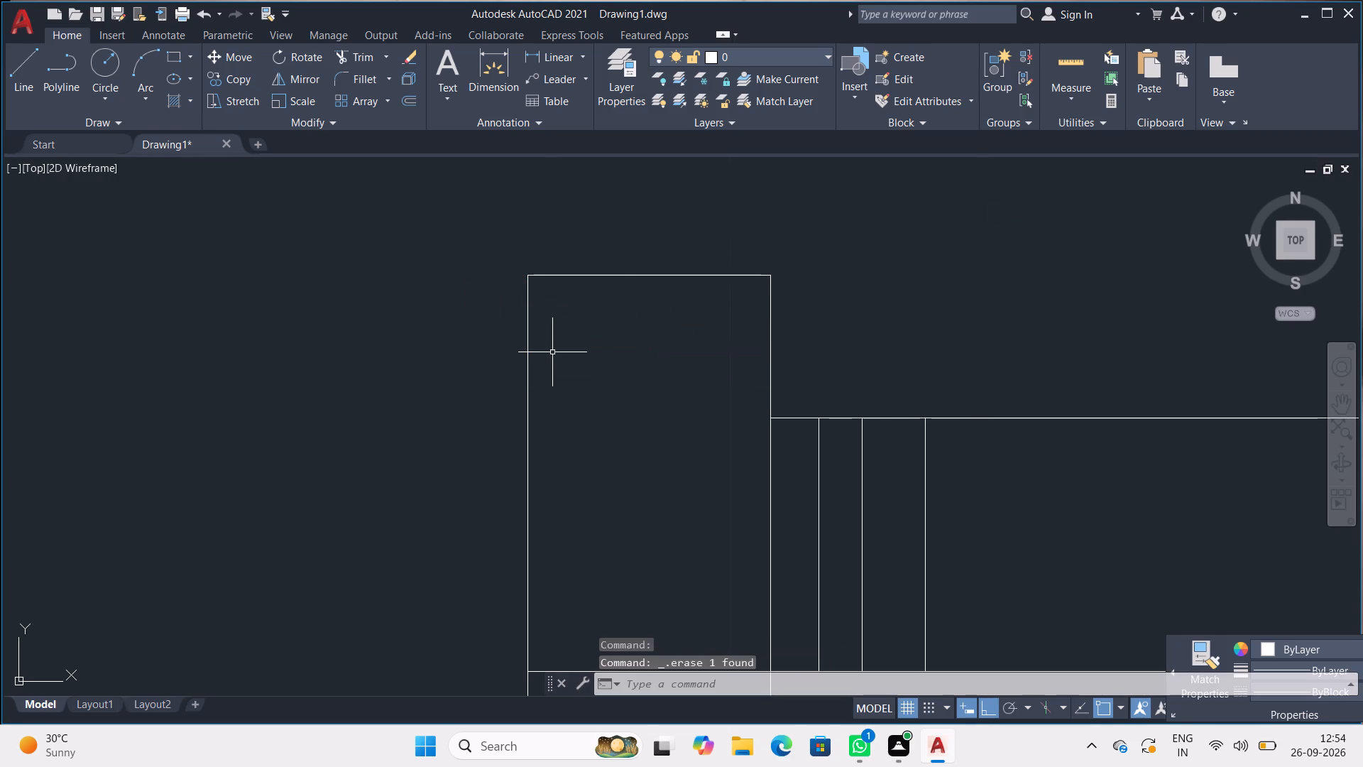
Erase the left edge of the vertical leg below the strip.
scroll(562, 349, "down", 3)
middle_click_drag(579, 364, 517, 310)
left_click(496, 433)
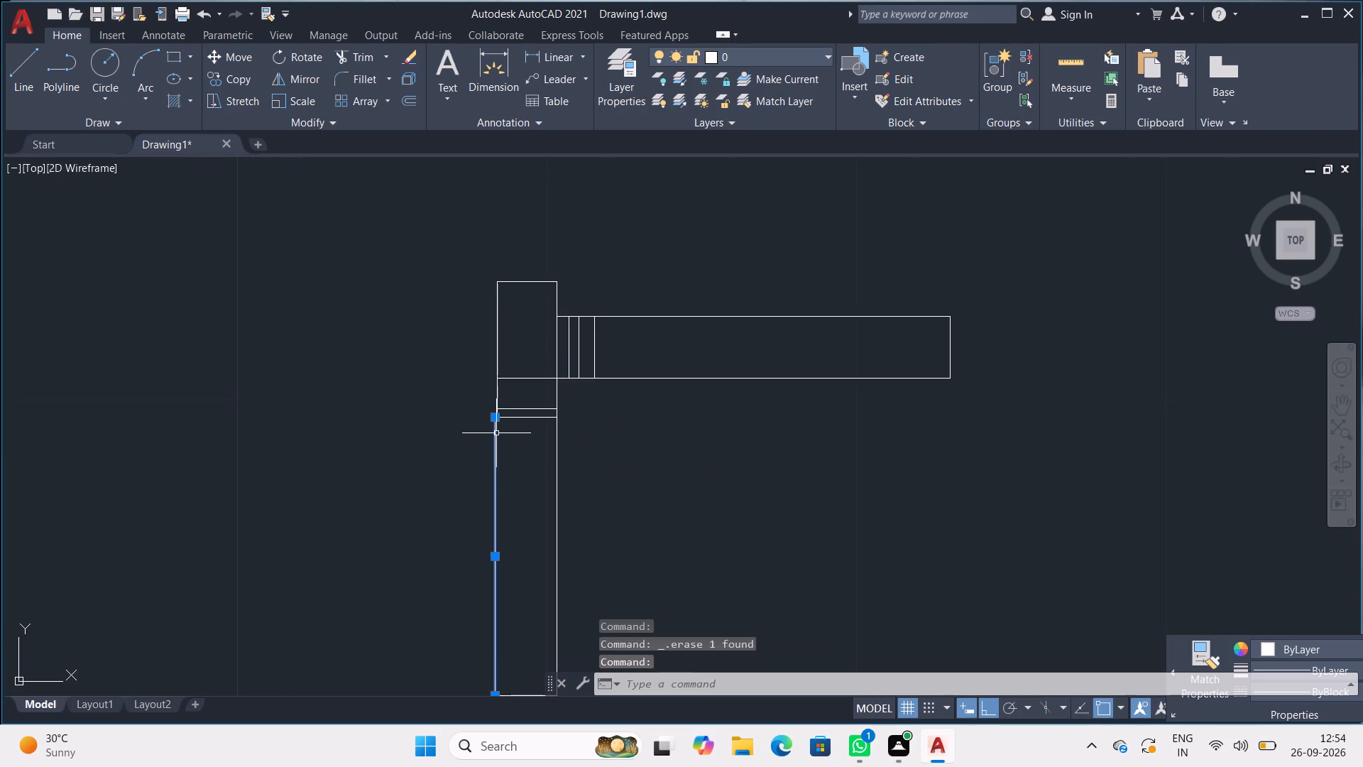
key("Delete")
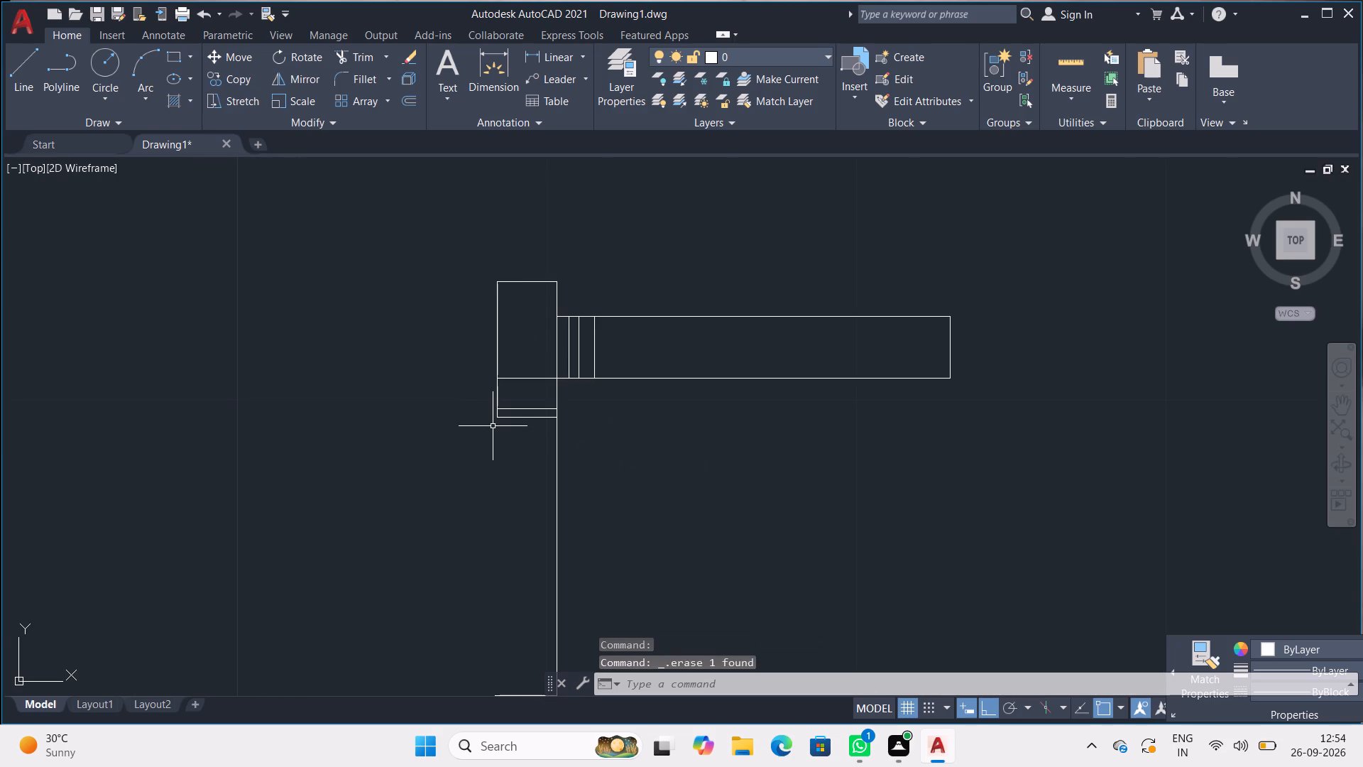
Extend the left edge of the box under the end block down to the leg's bottom edge.
key("e")
key("x")
key("Return")
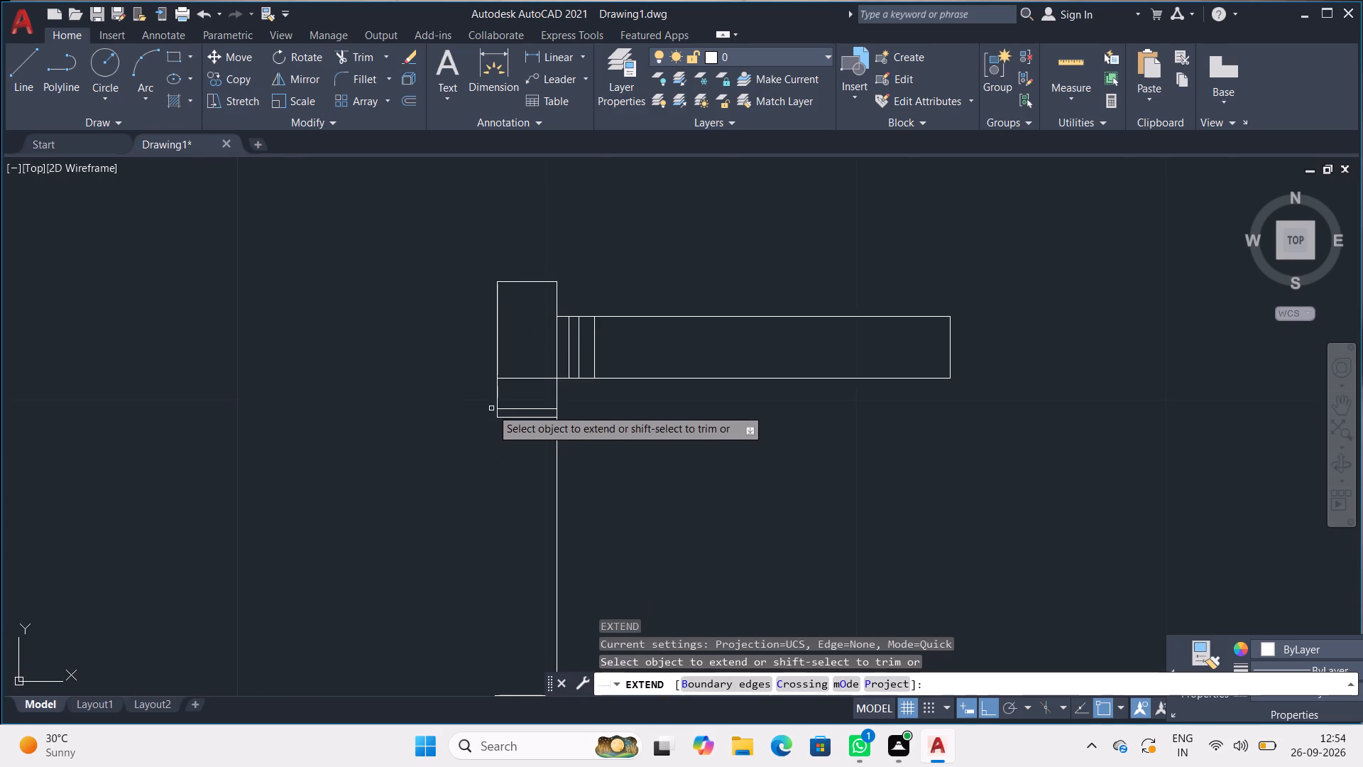
left_click(498, 399)
left_click(498, 406)
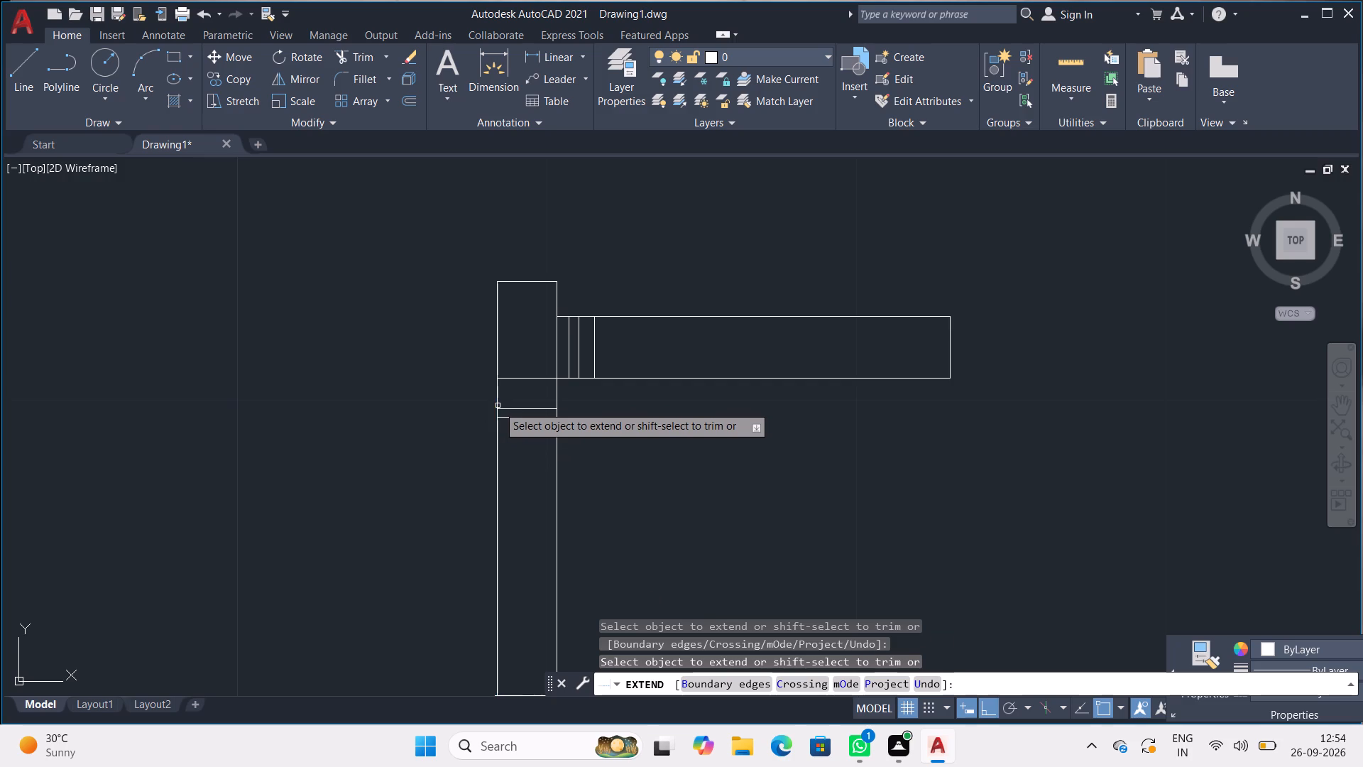
key("Escape")
Trim the leg's bottom edge where it overhangs the extended left edge.
middle_click_drag(495, 551, 487, 405)
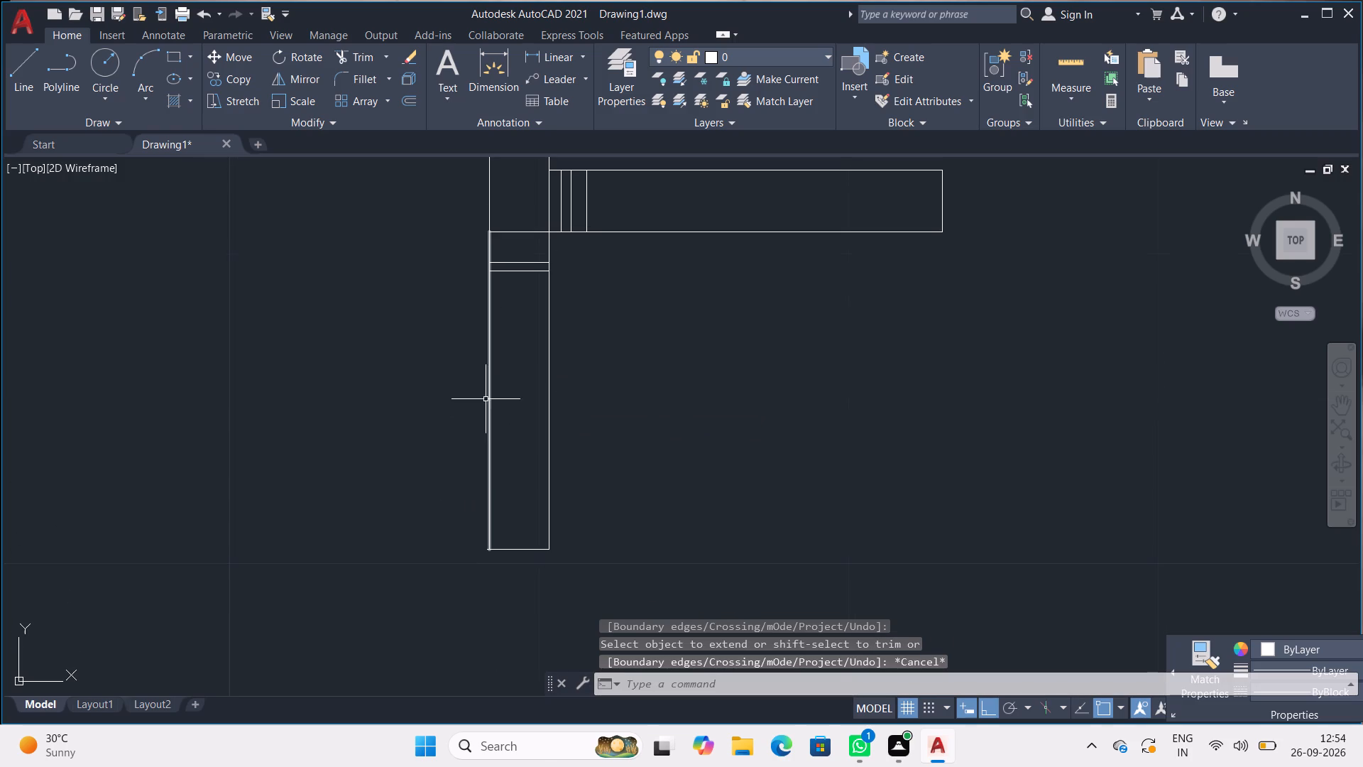
scroll(495, 535, "up", 6)
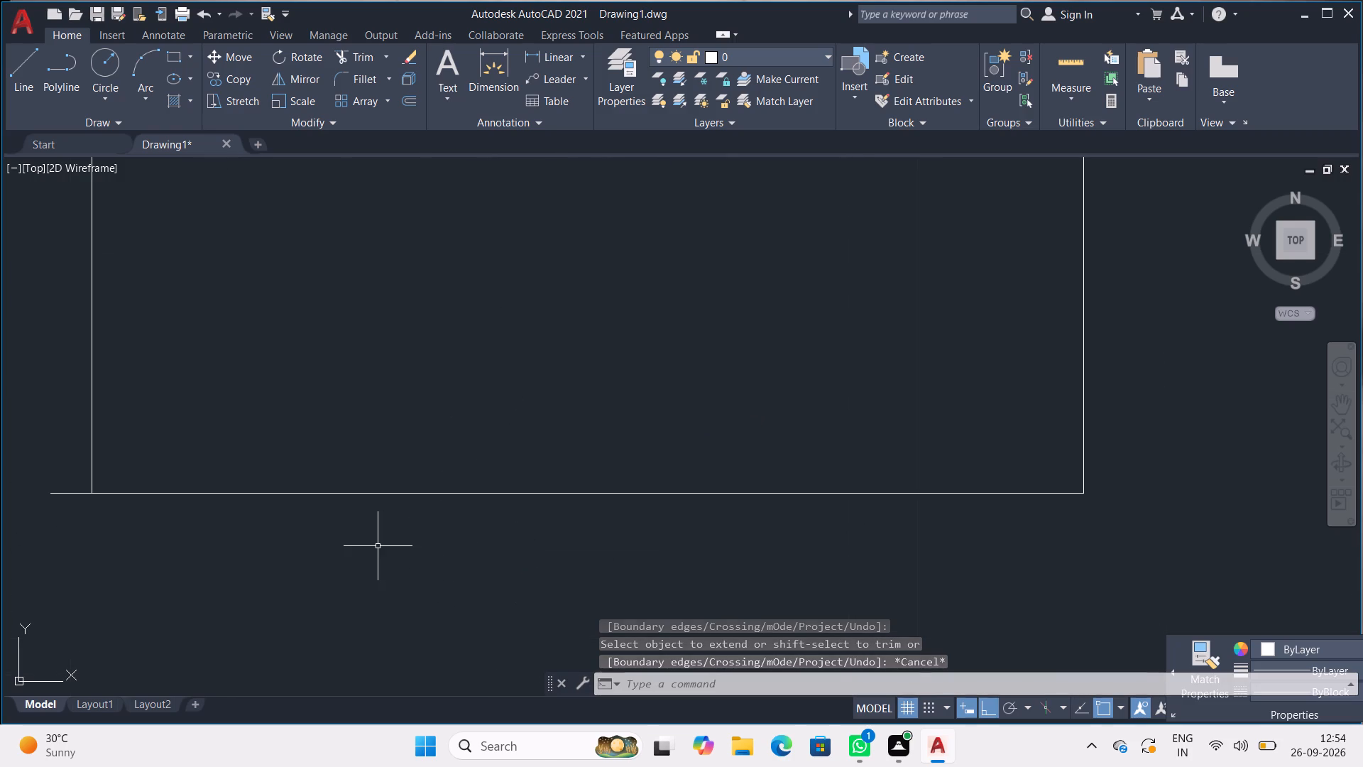
type("TR")
key("Return")
left_click_drag(67, 481, 60, 531)
key("Escape")
Examine the cleaned-up component beside the tank section and around its end block and horizontal arm.
scroll(83, 484, "down", 4)
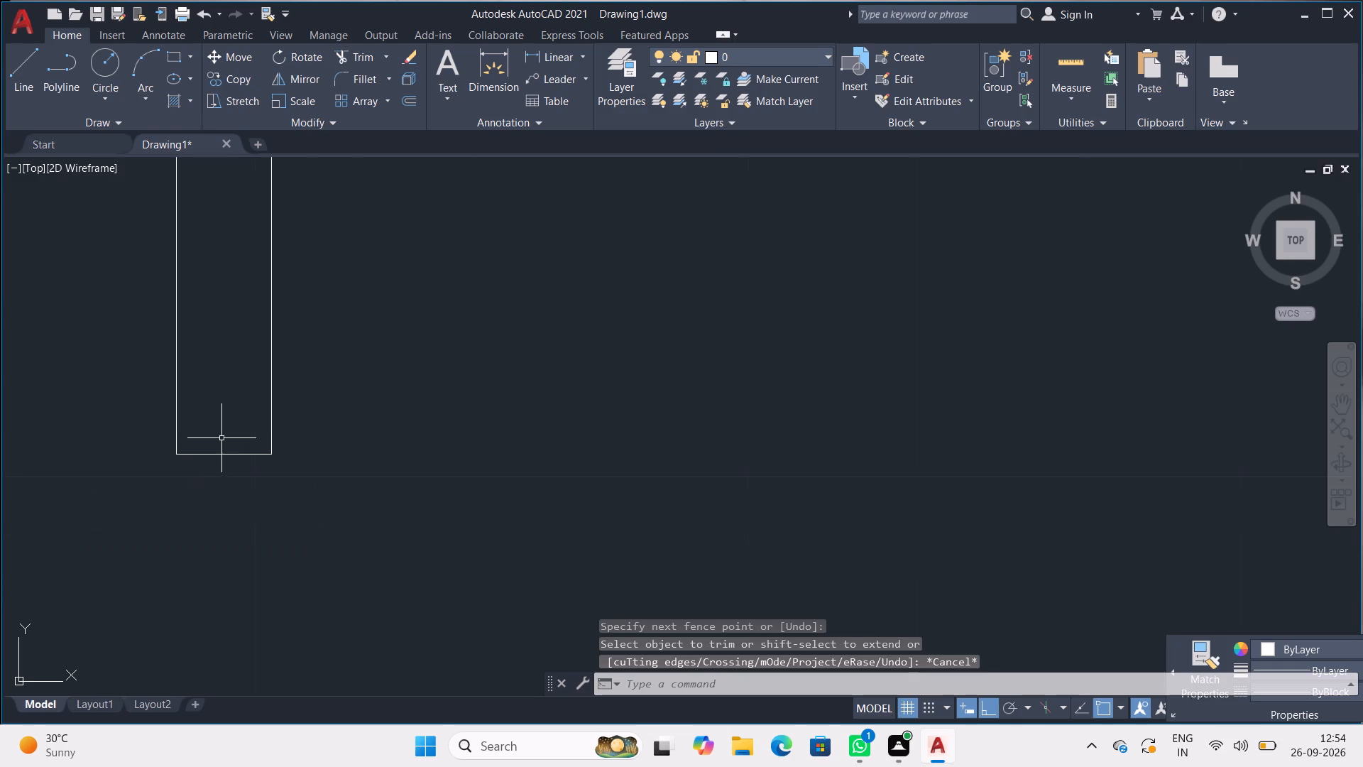
scroll(222, 438, "down", 7)
middle_click_drag(248, 408, 563, 423)
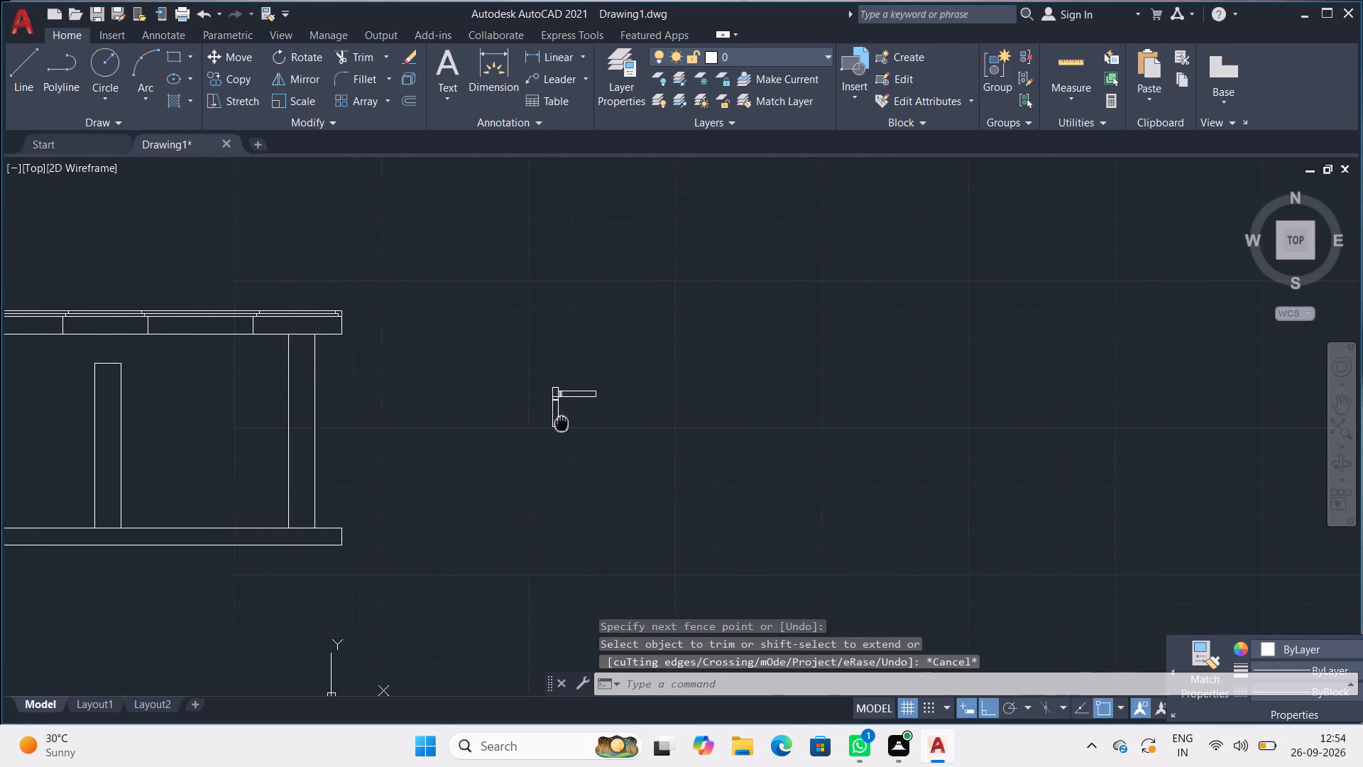
middle_click_drag(563, 423, 566, 423)
middle_click_drag(572, 399, 566, 456)
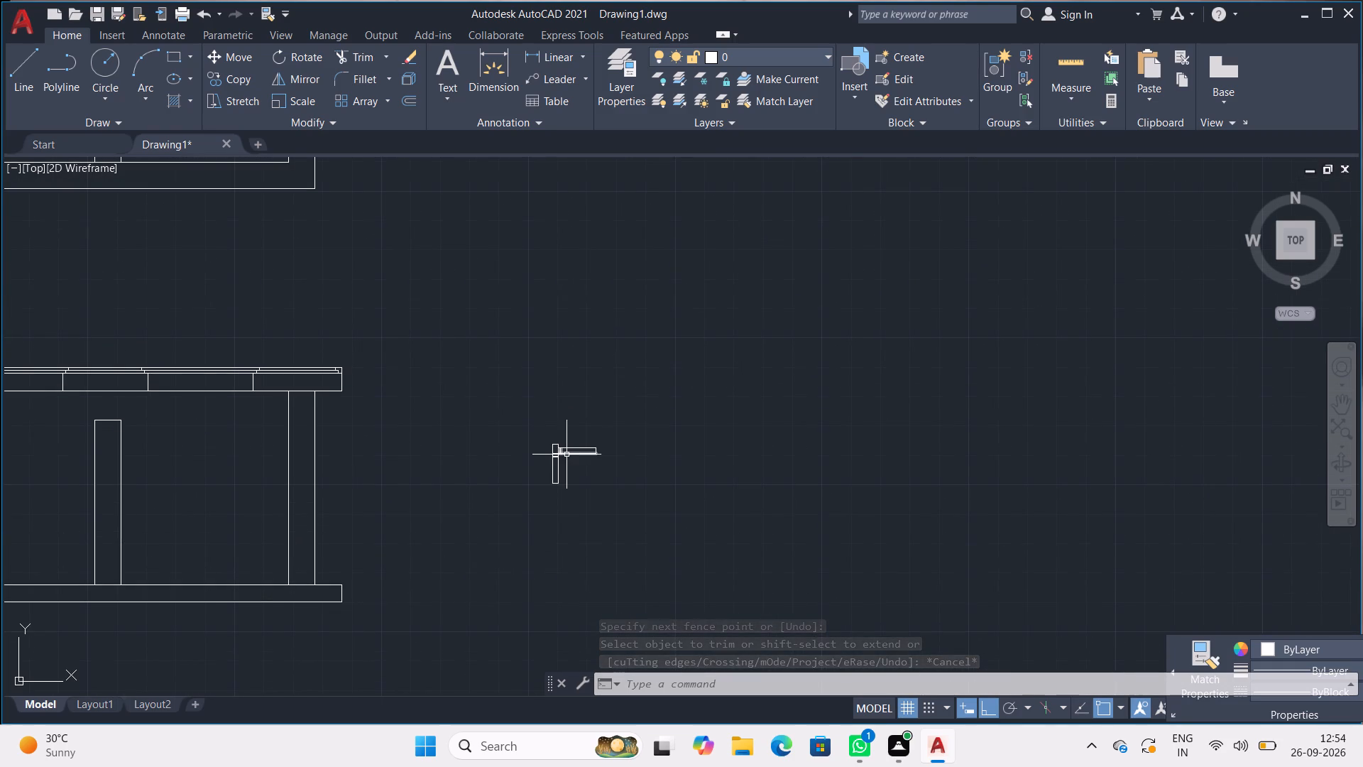
scroll(566, 440, "up", 6)
middle_click_drag(623, 429, 613, 161)
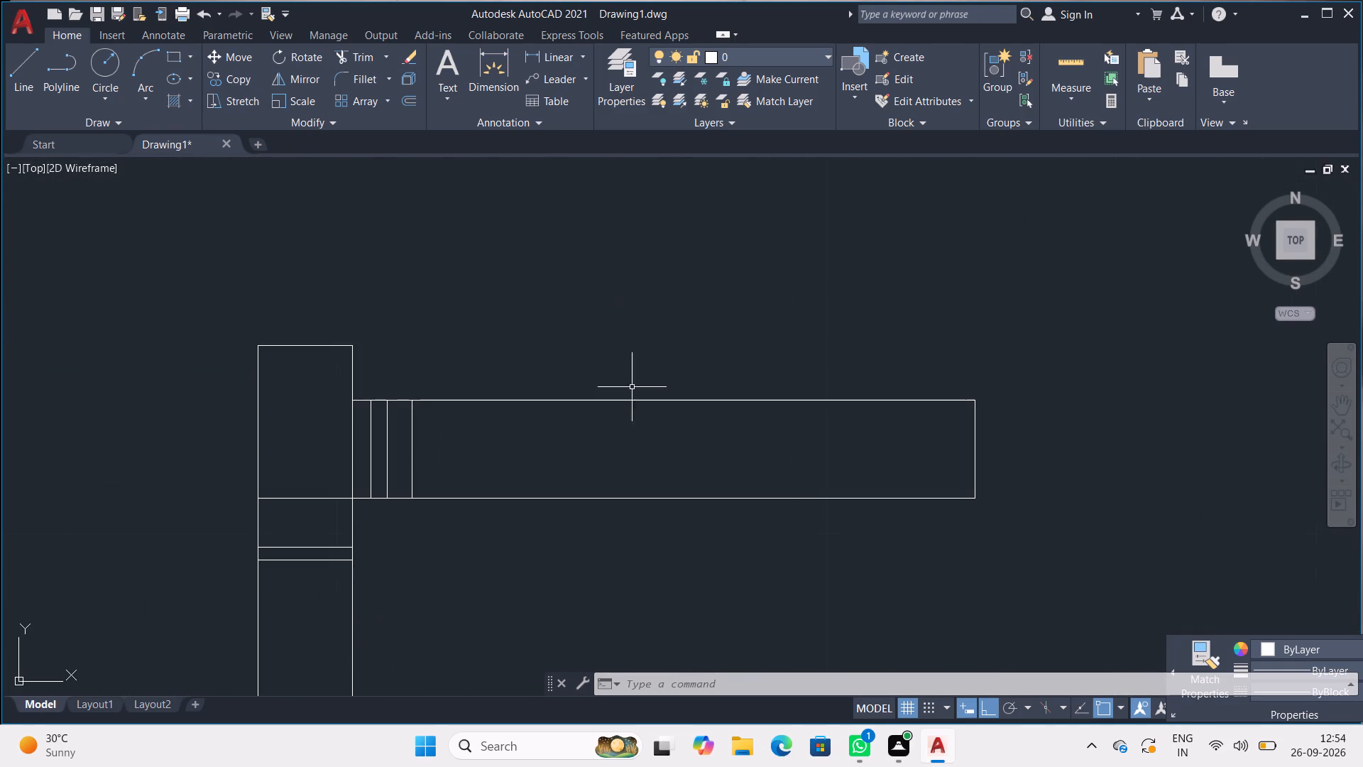
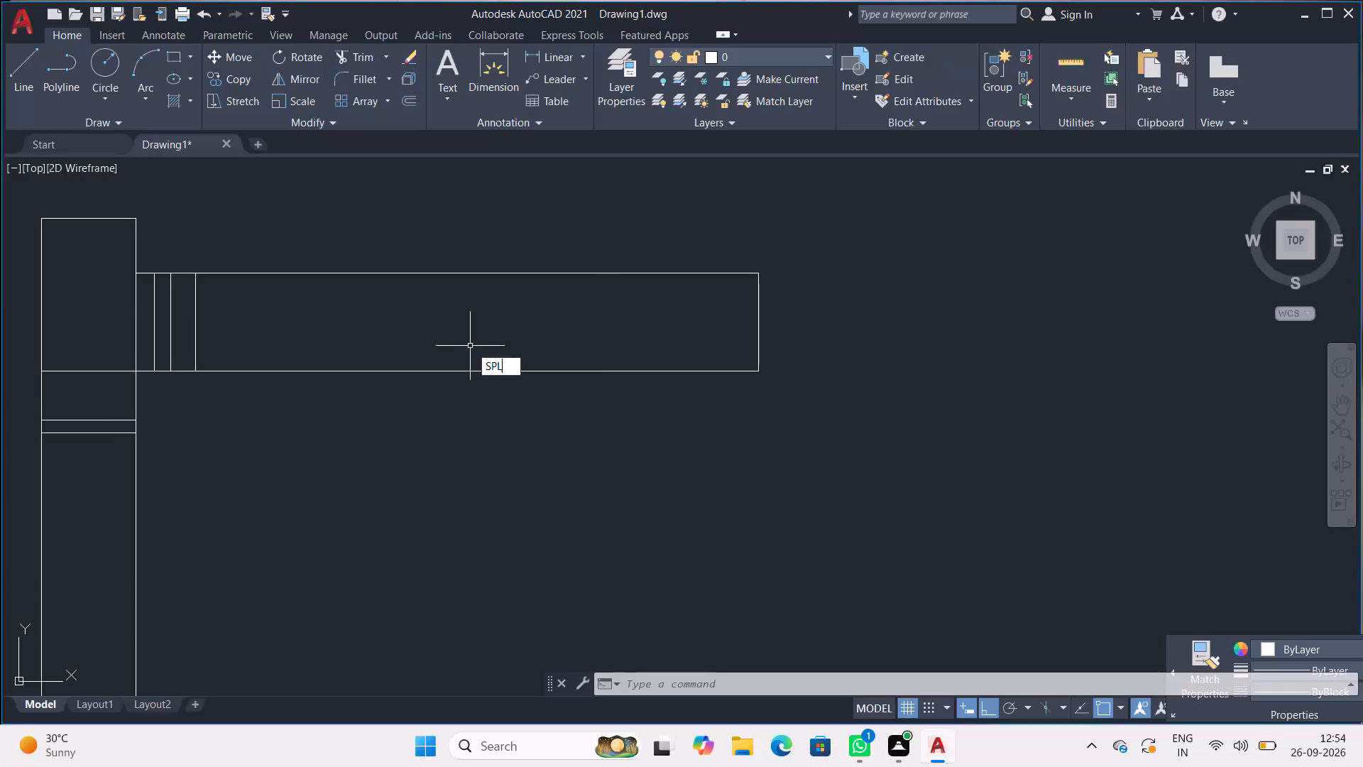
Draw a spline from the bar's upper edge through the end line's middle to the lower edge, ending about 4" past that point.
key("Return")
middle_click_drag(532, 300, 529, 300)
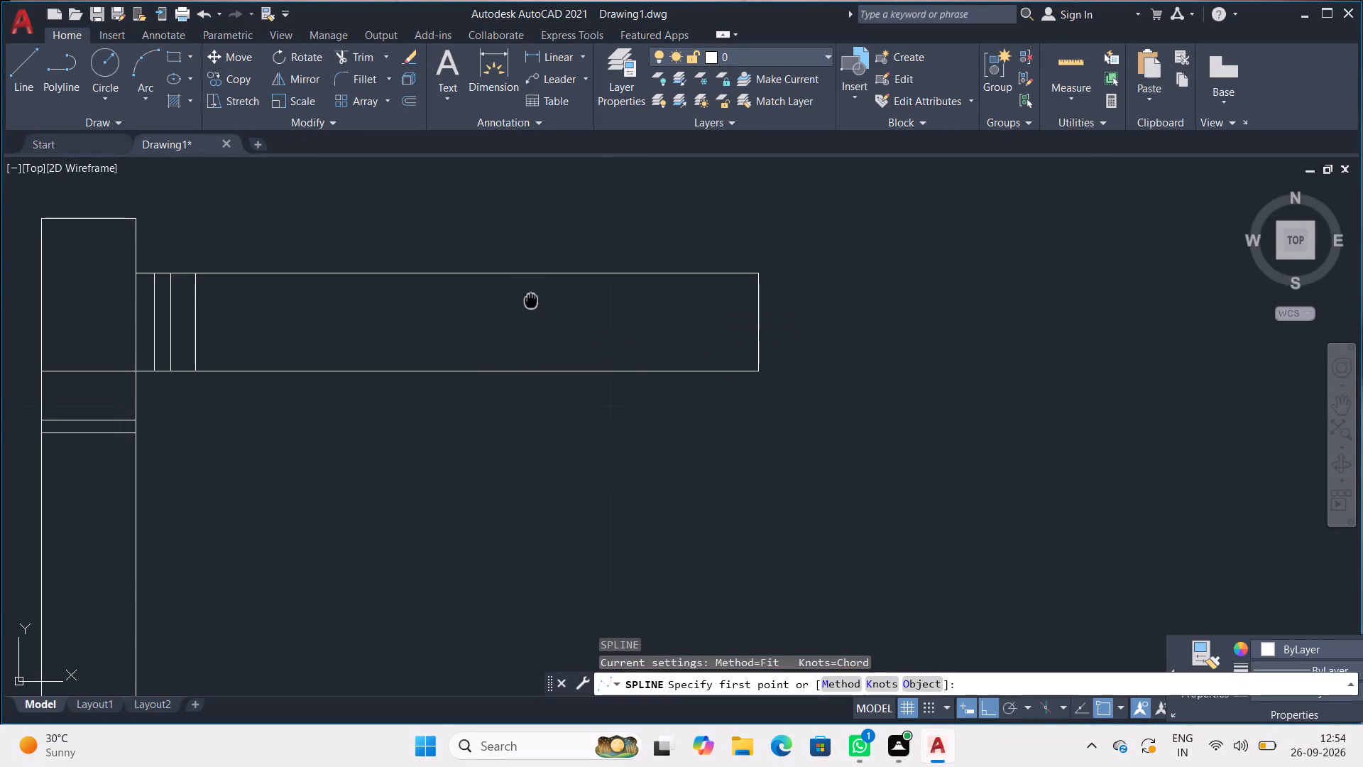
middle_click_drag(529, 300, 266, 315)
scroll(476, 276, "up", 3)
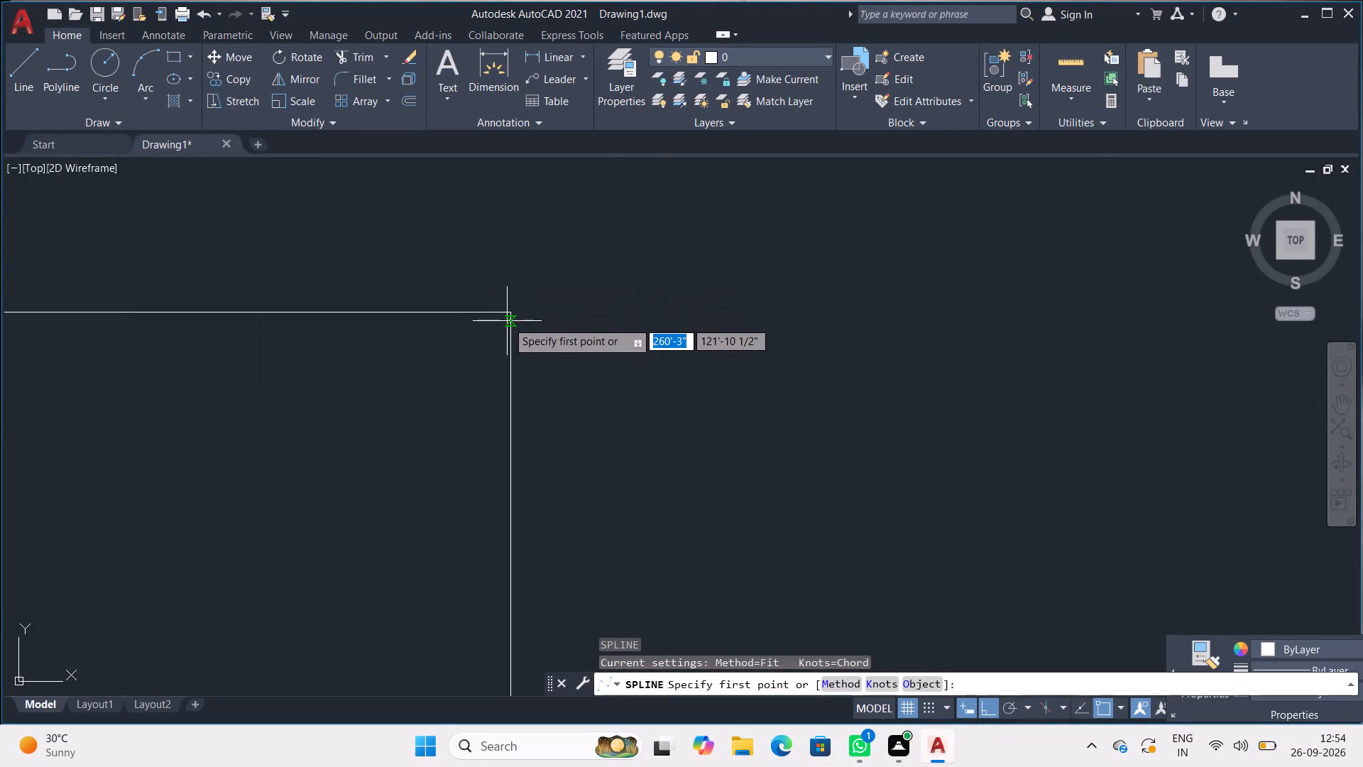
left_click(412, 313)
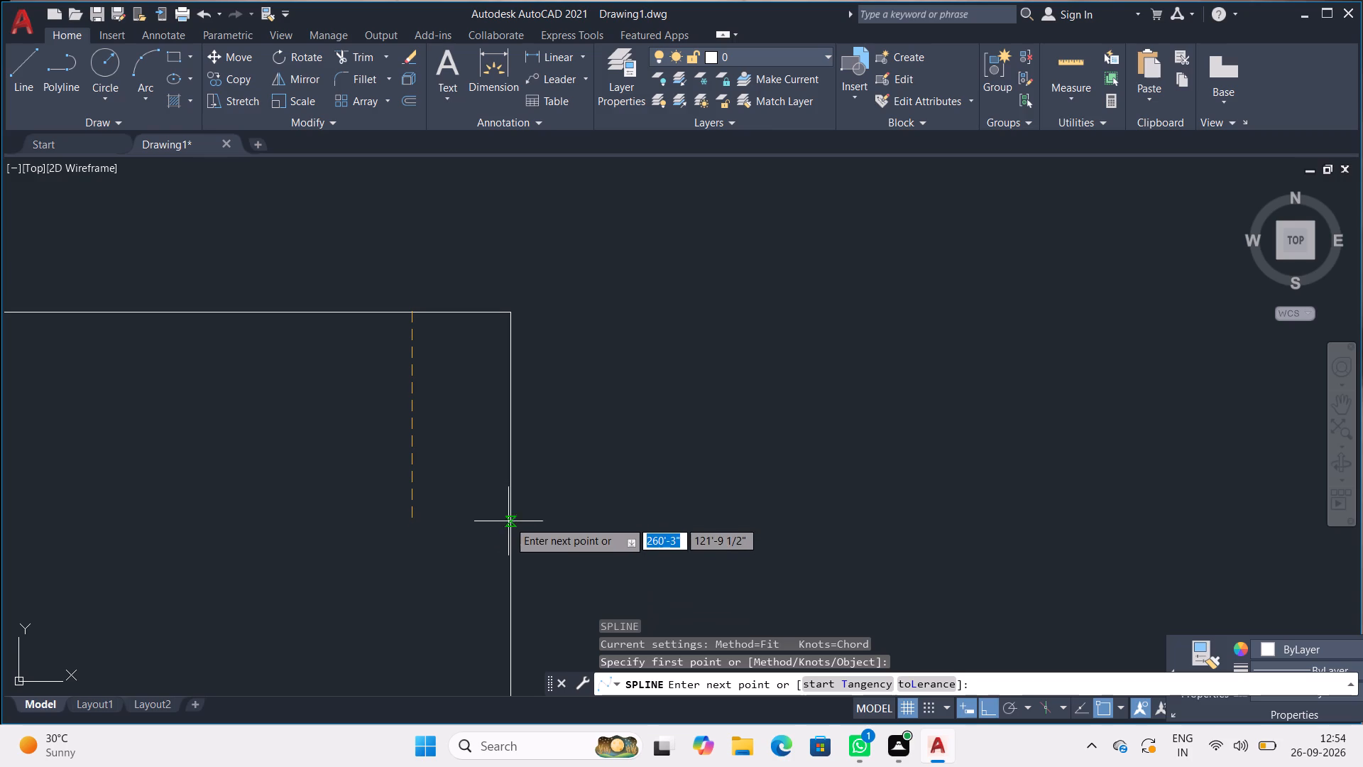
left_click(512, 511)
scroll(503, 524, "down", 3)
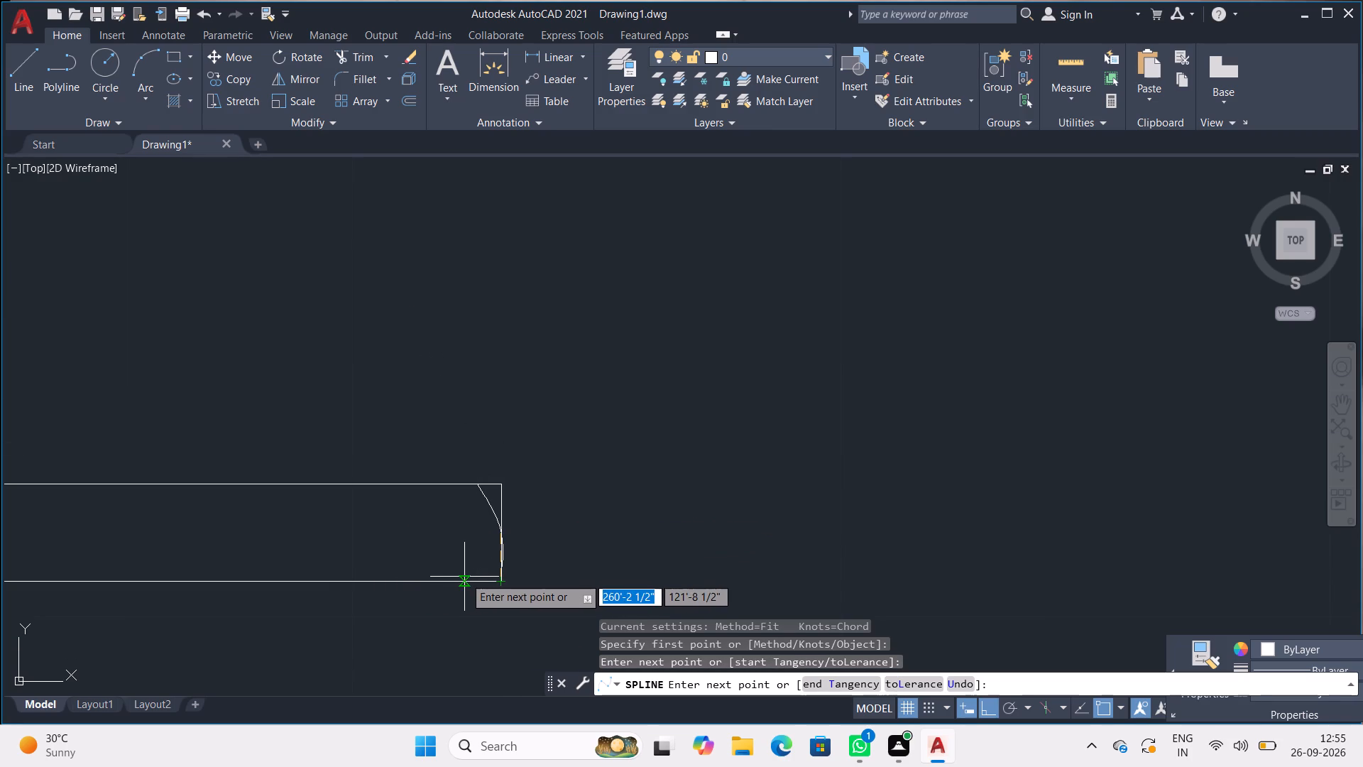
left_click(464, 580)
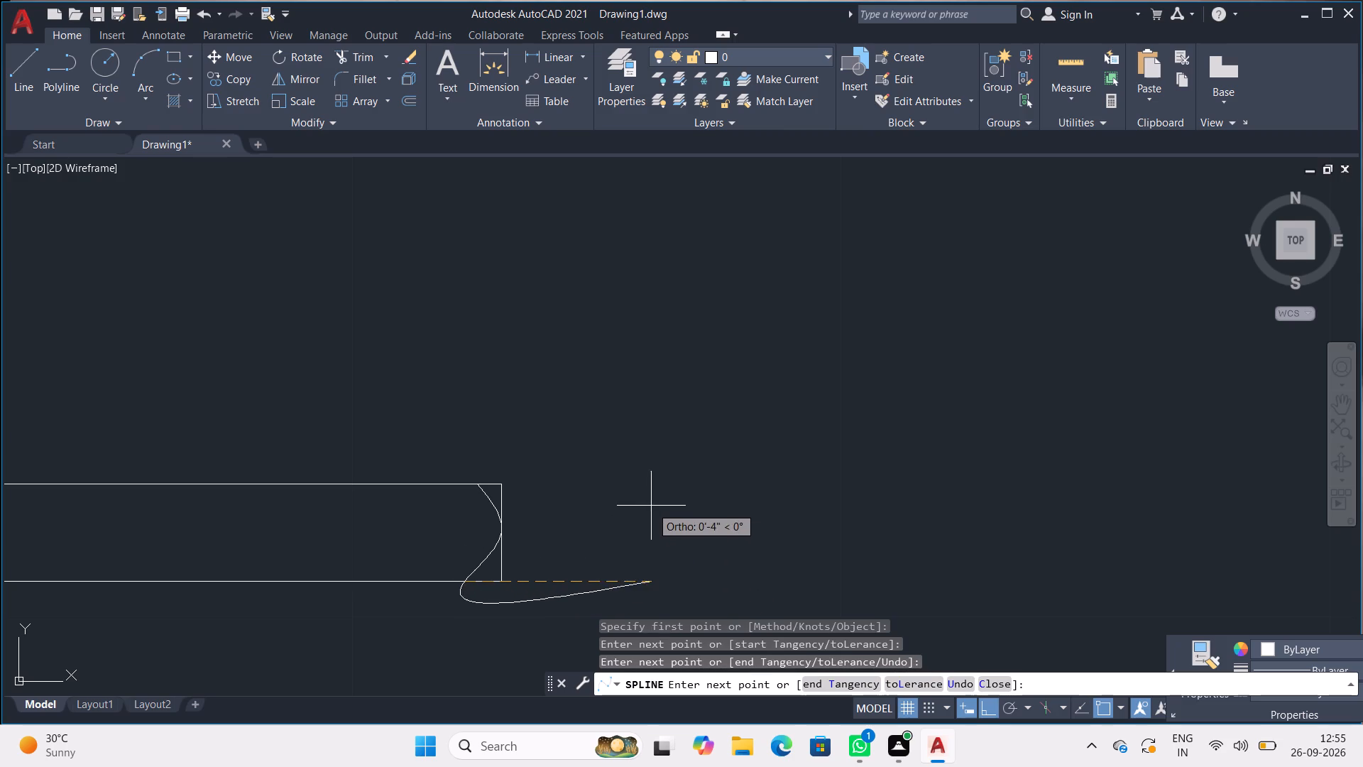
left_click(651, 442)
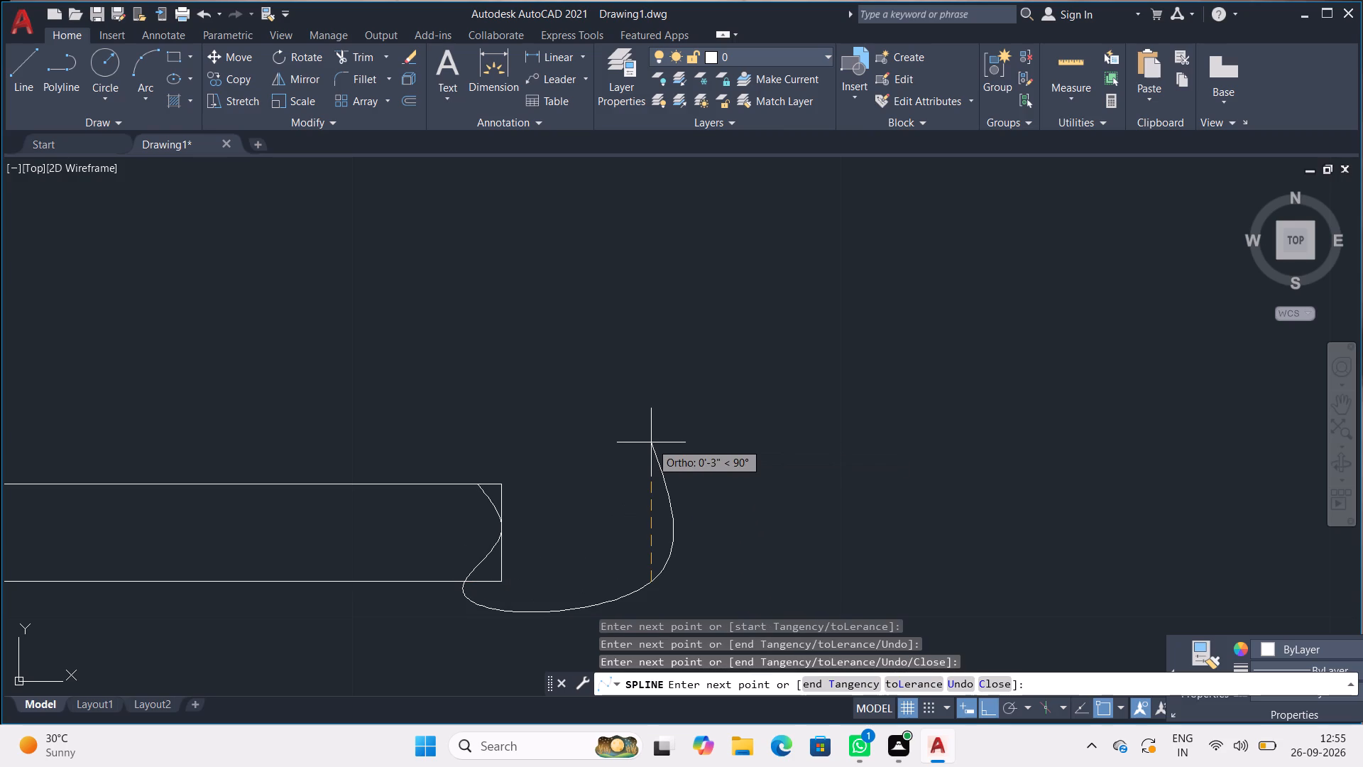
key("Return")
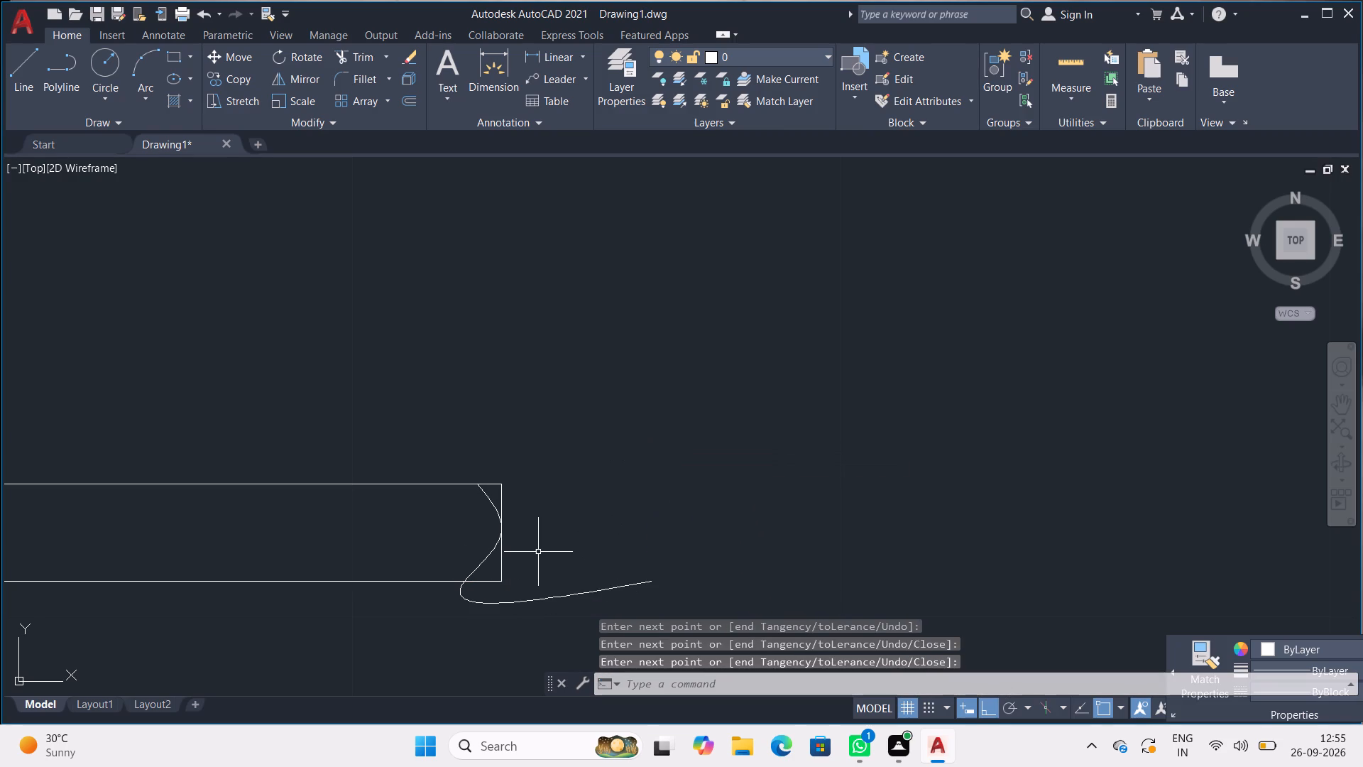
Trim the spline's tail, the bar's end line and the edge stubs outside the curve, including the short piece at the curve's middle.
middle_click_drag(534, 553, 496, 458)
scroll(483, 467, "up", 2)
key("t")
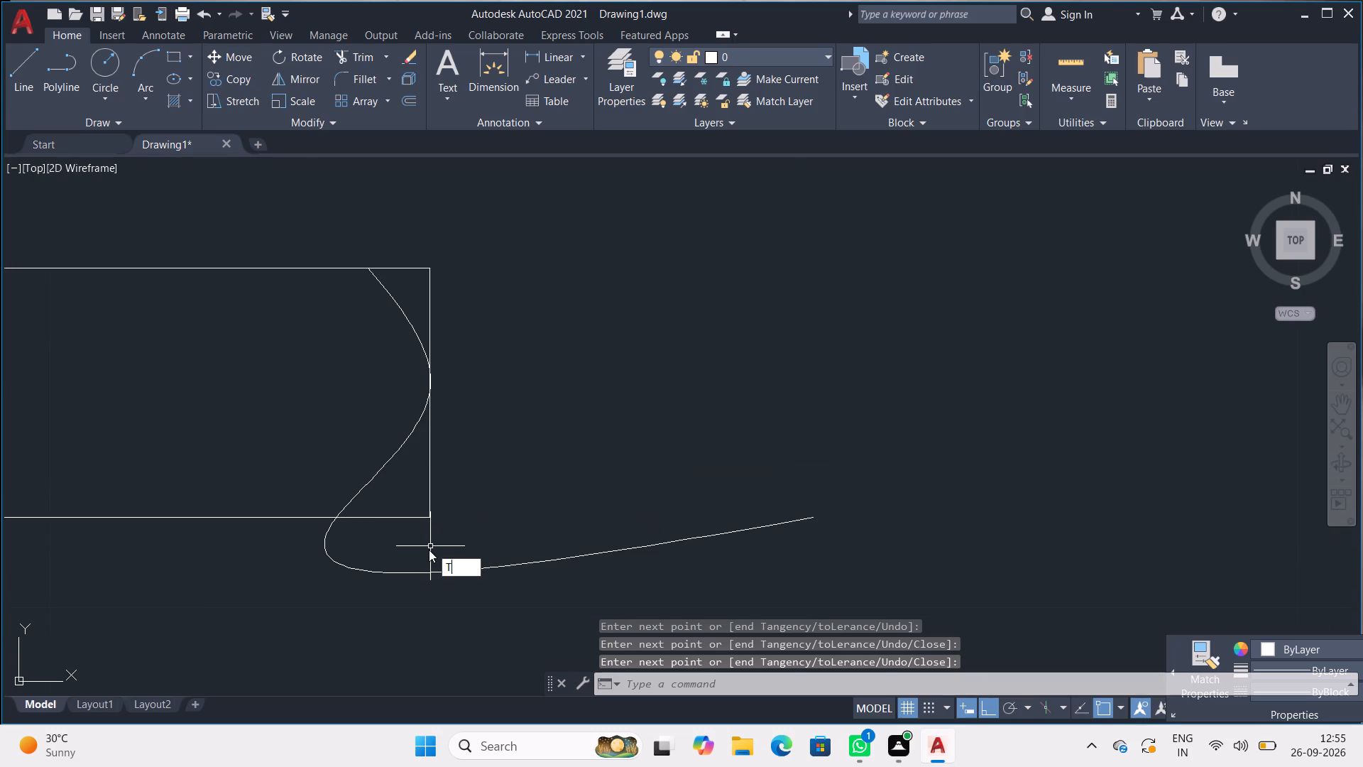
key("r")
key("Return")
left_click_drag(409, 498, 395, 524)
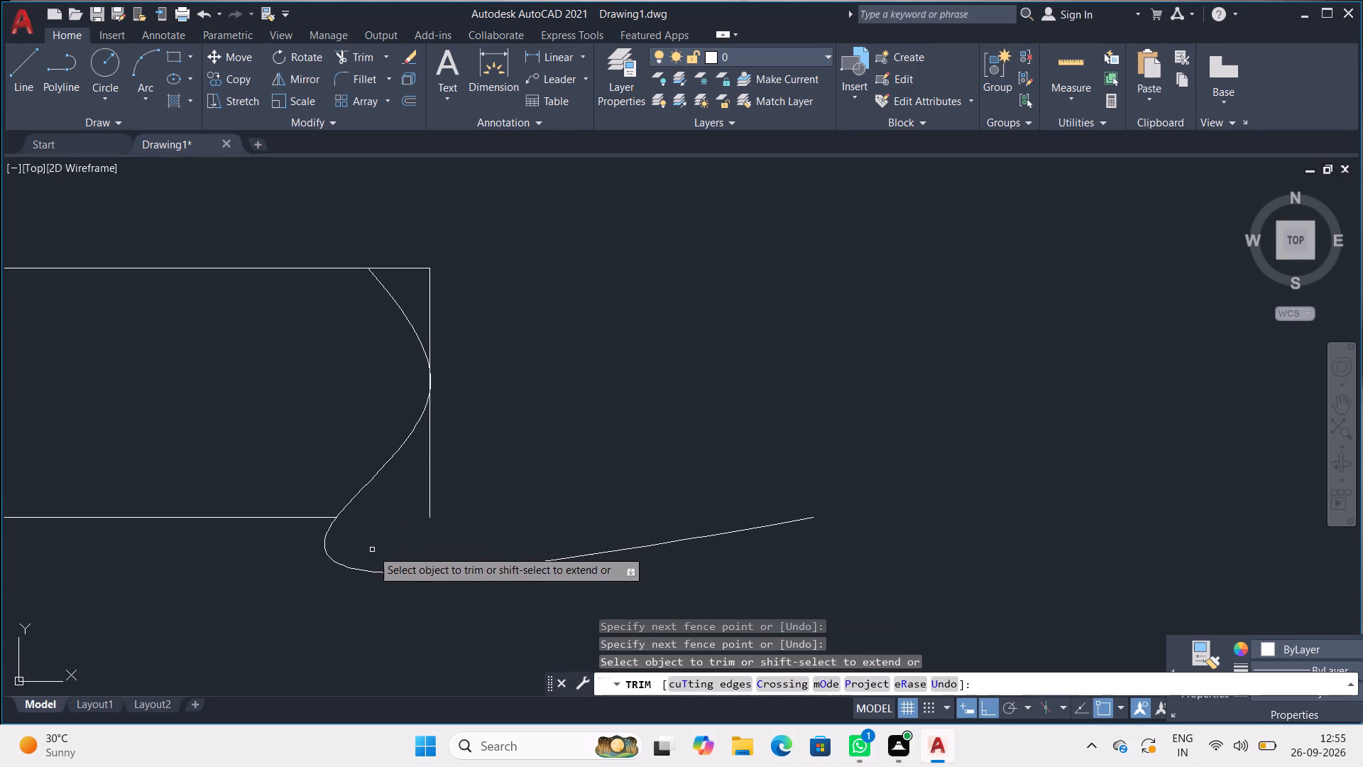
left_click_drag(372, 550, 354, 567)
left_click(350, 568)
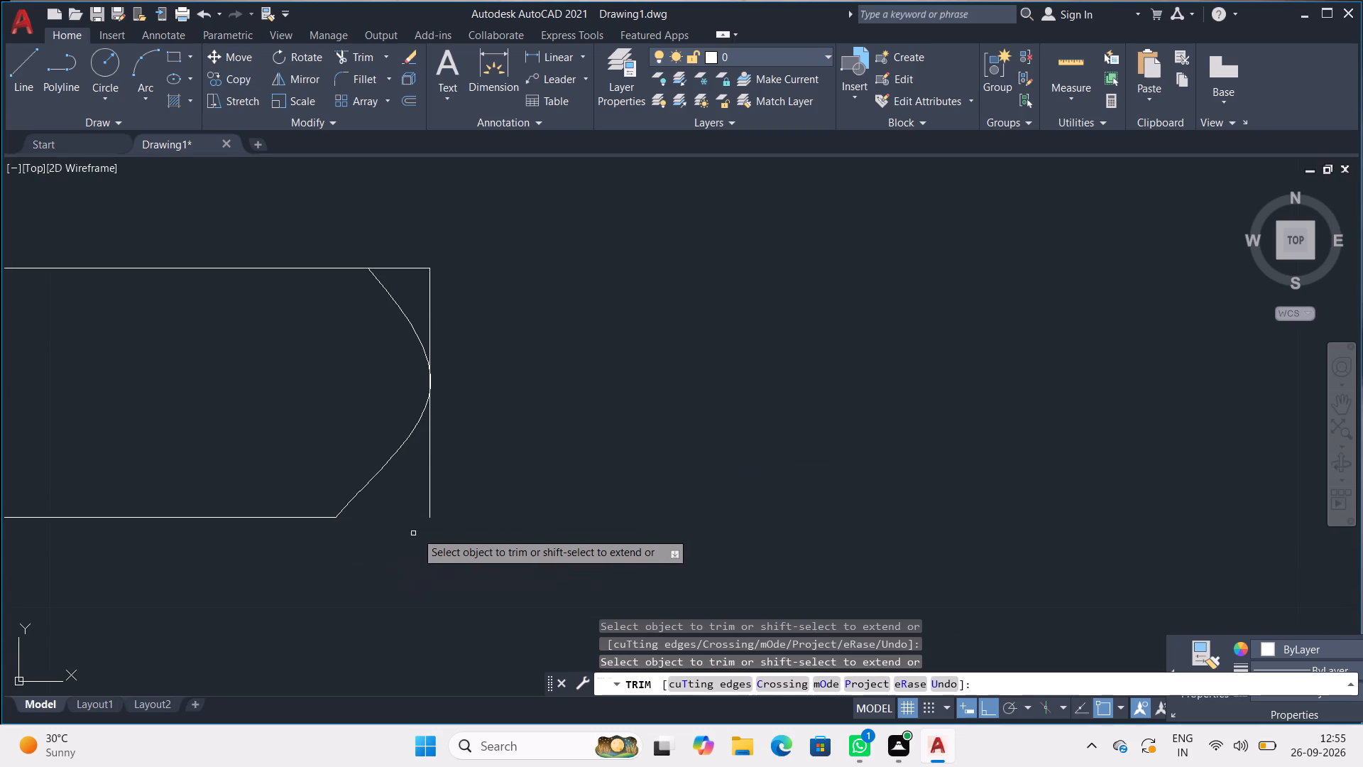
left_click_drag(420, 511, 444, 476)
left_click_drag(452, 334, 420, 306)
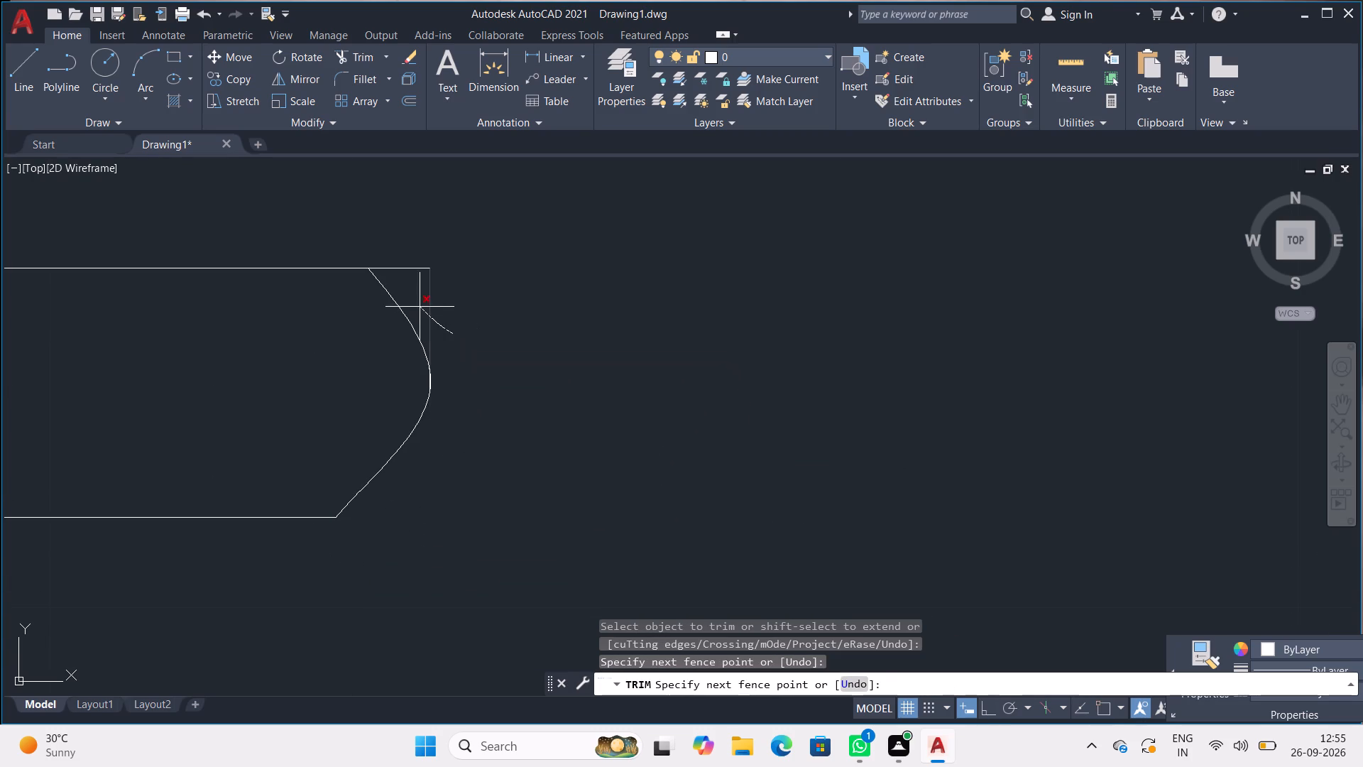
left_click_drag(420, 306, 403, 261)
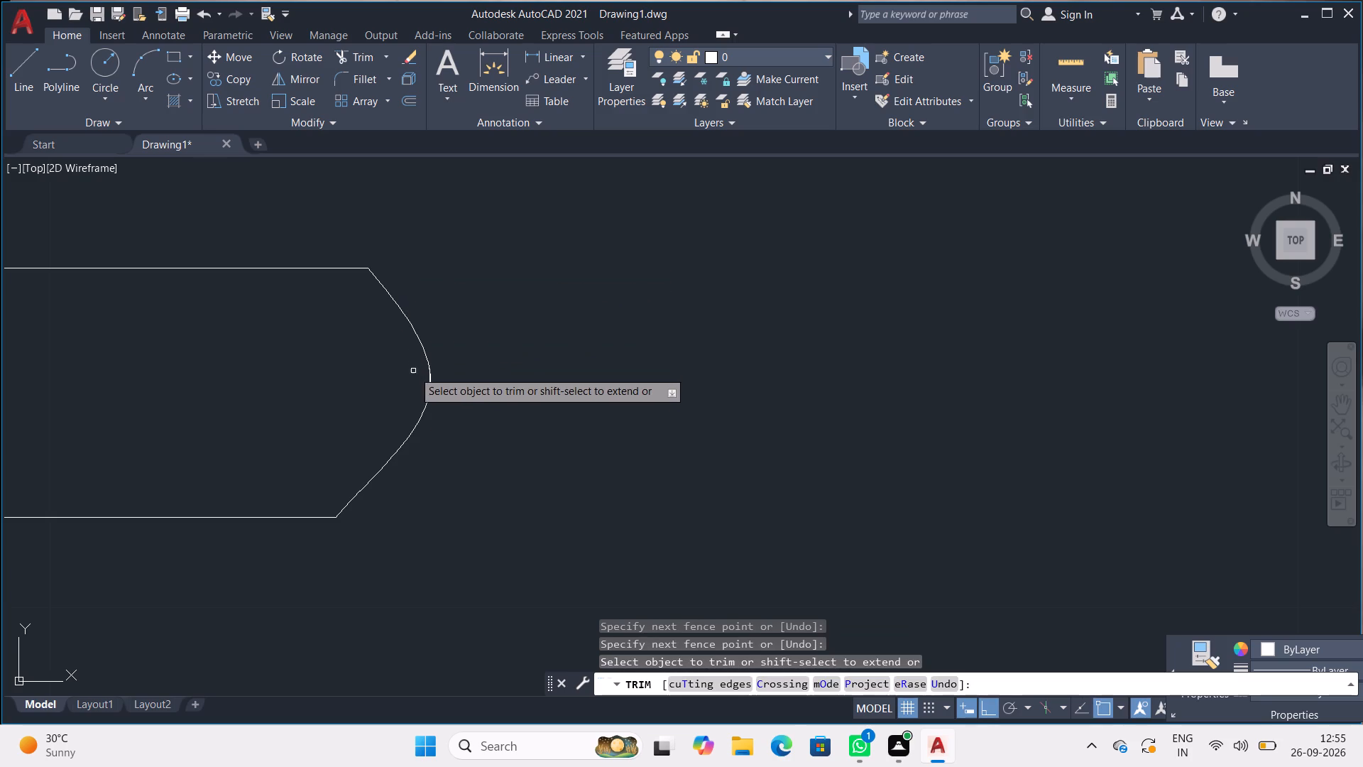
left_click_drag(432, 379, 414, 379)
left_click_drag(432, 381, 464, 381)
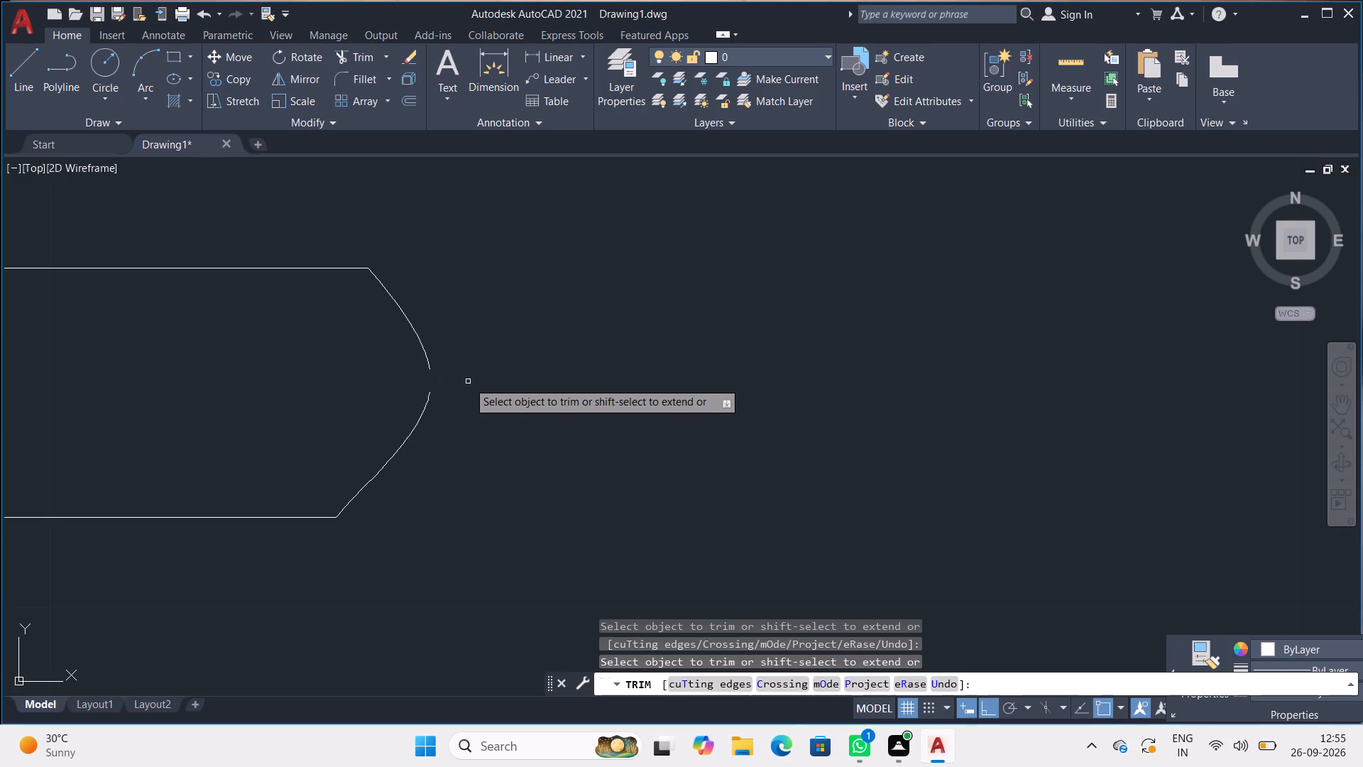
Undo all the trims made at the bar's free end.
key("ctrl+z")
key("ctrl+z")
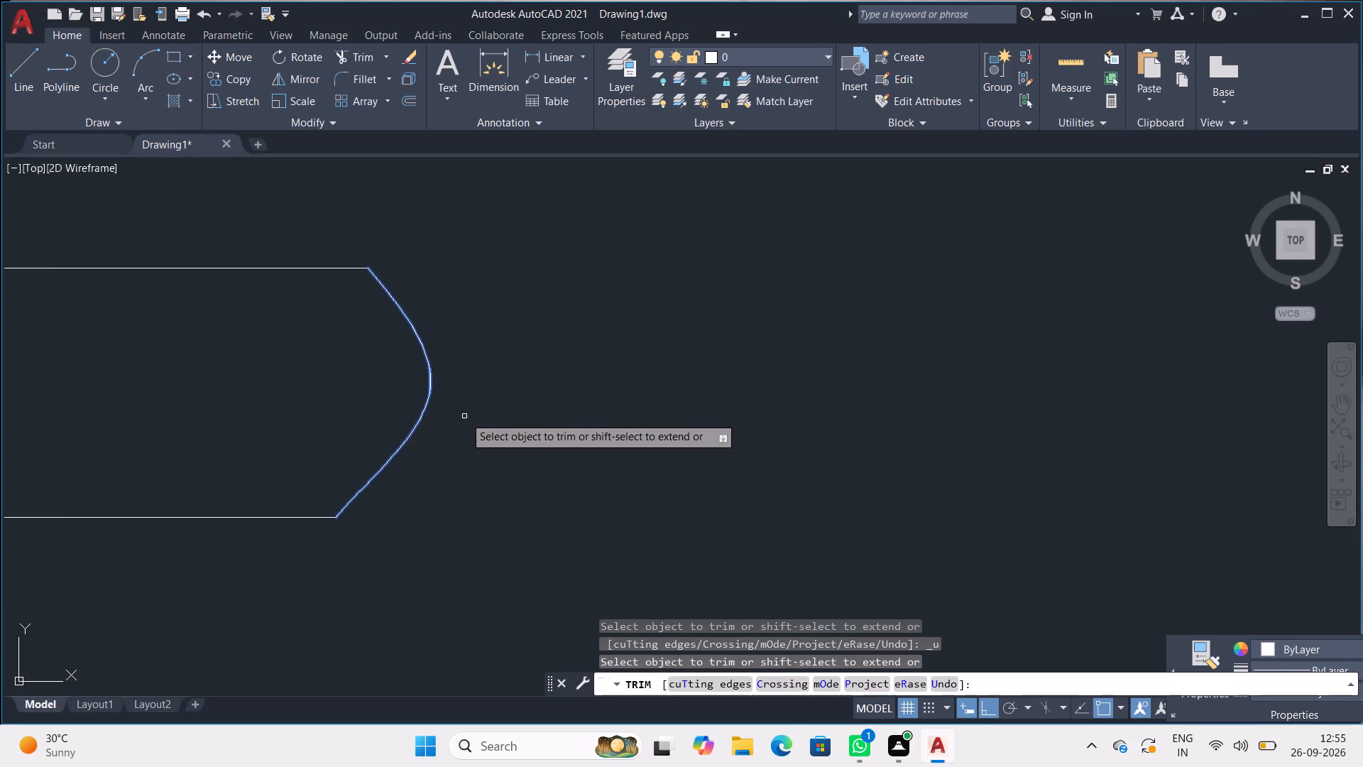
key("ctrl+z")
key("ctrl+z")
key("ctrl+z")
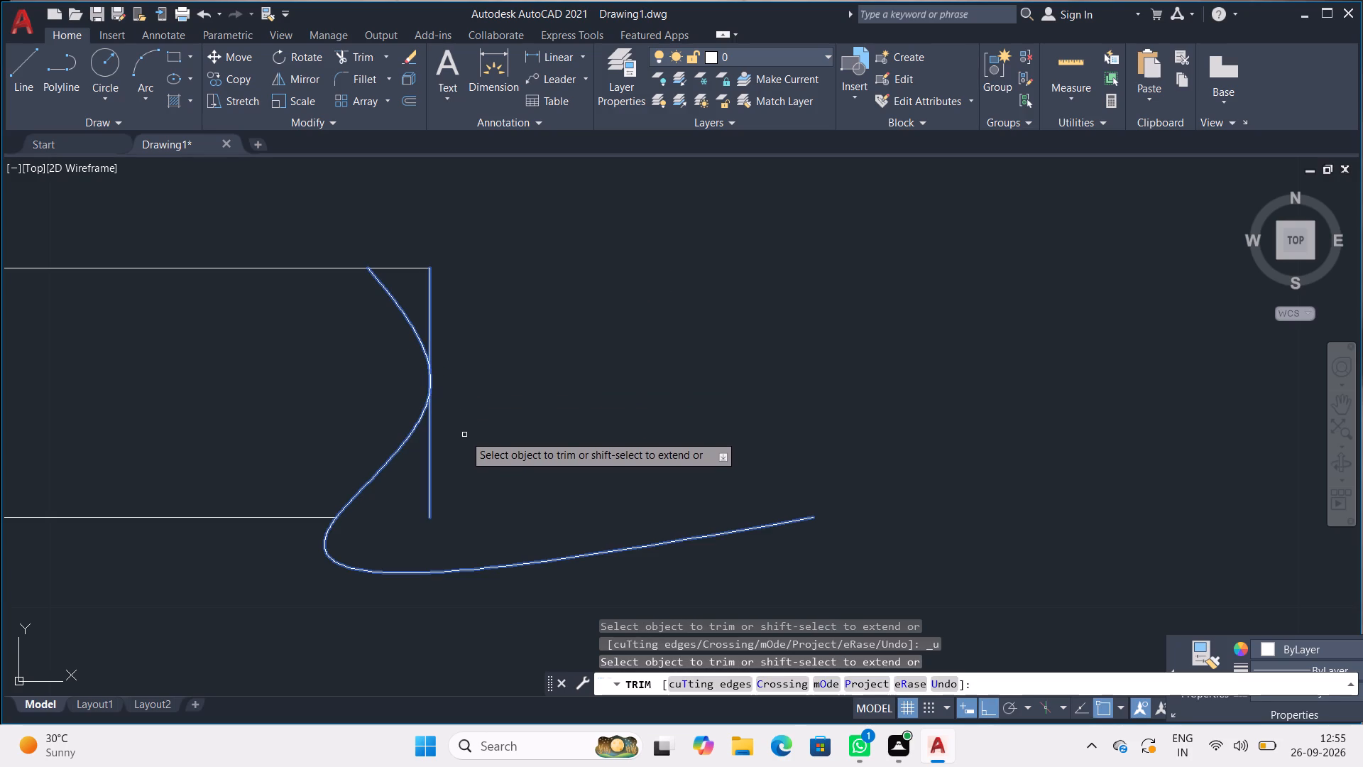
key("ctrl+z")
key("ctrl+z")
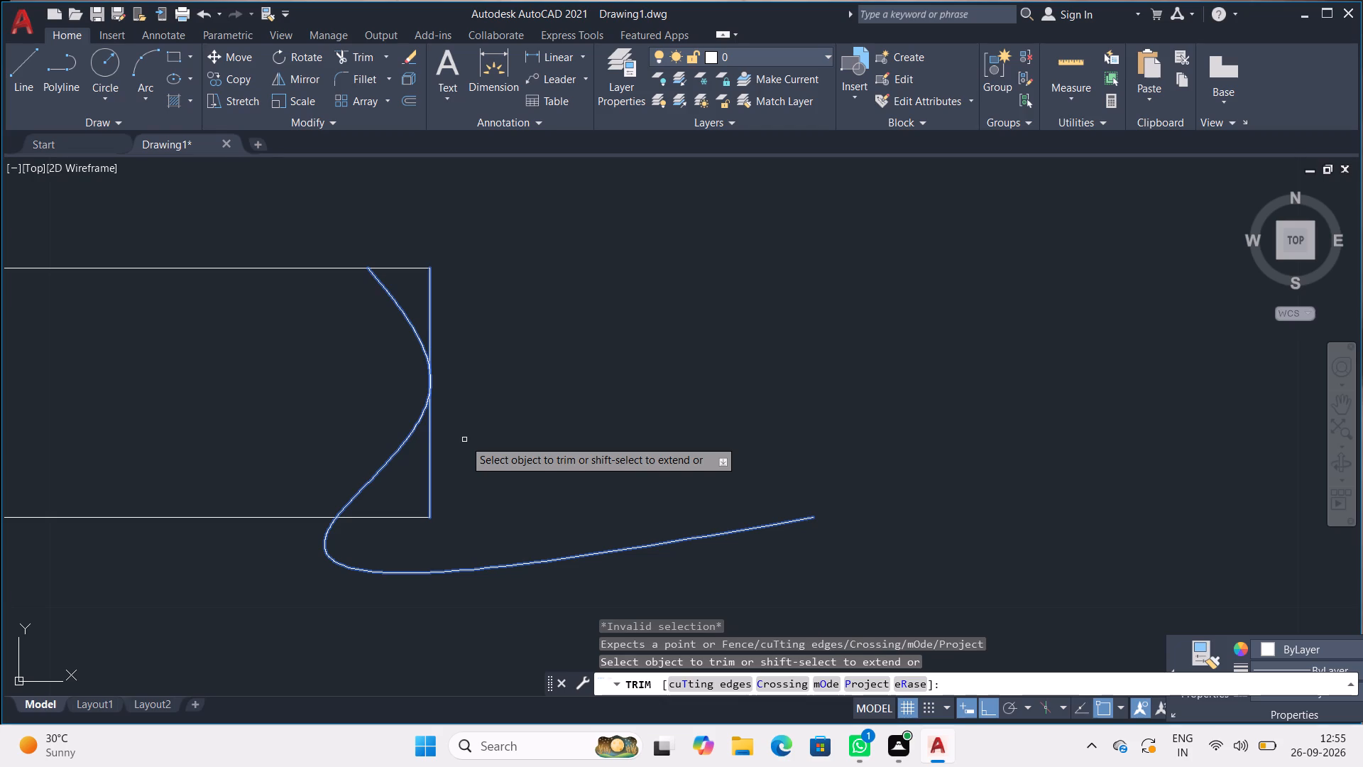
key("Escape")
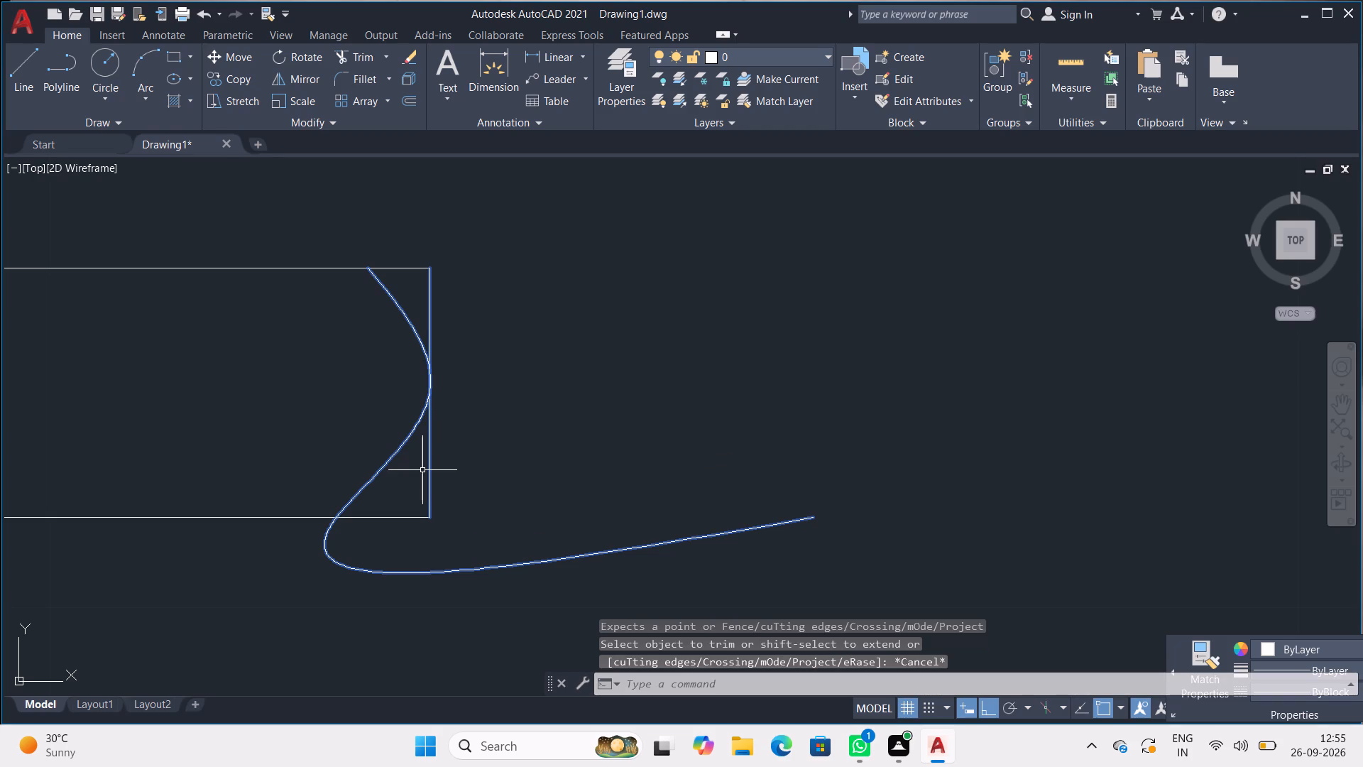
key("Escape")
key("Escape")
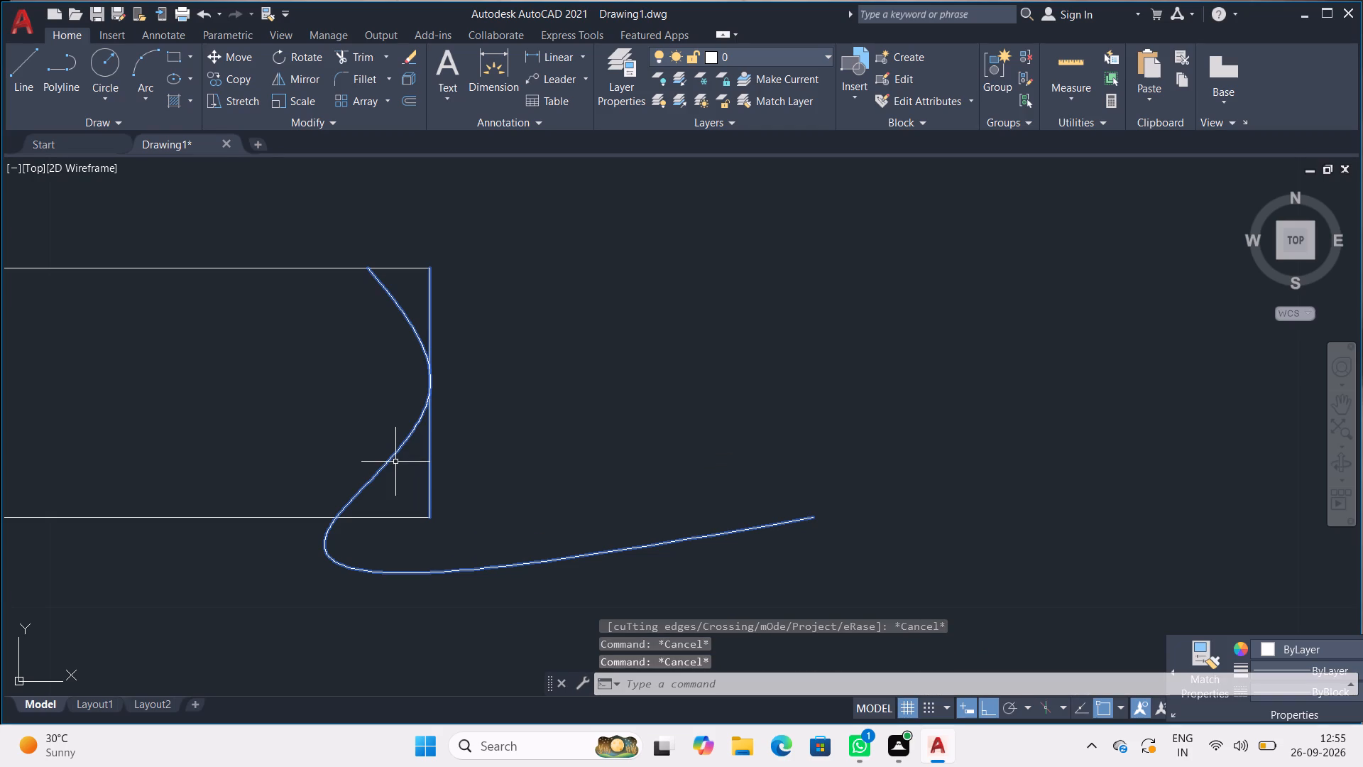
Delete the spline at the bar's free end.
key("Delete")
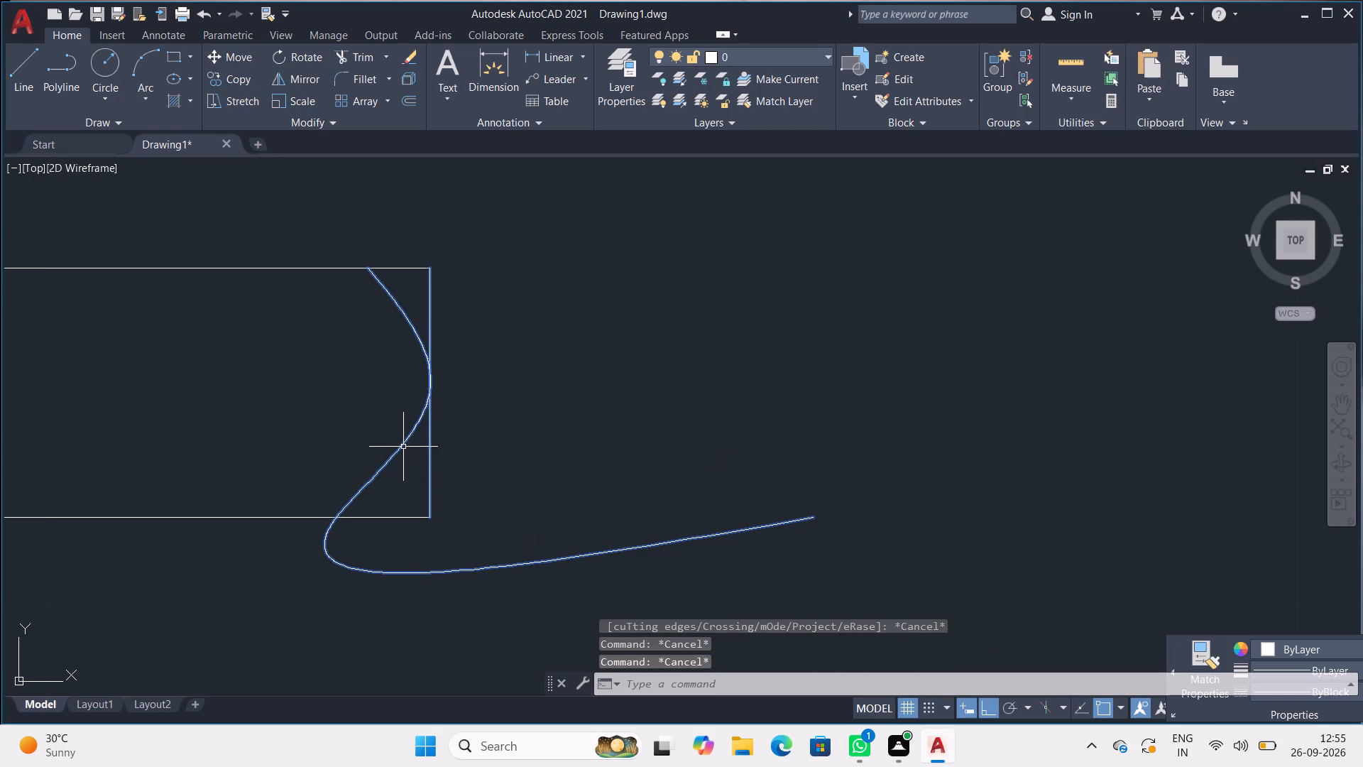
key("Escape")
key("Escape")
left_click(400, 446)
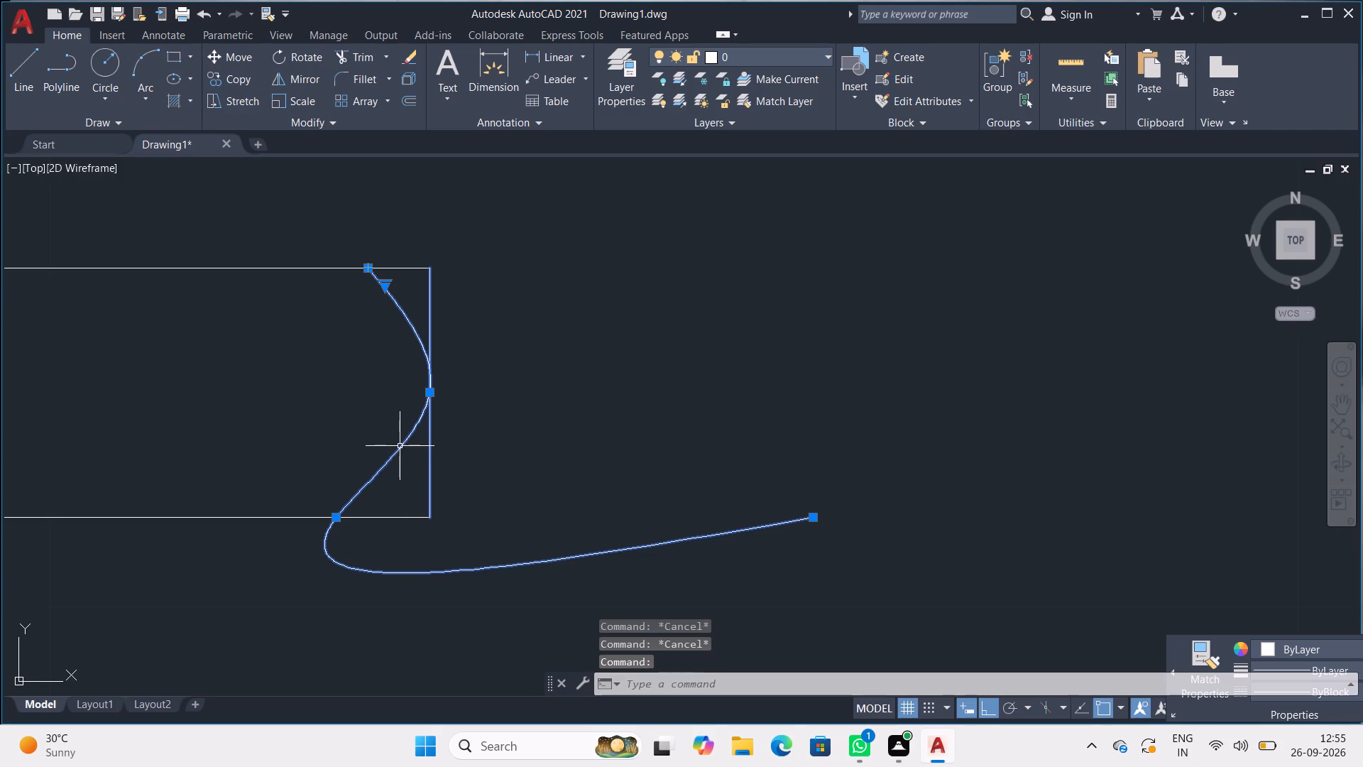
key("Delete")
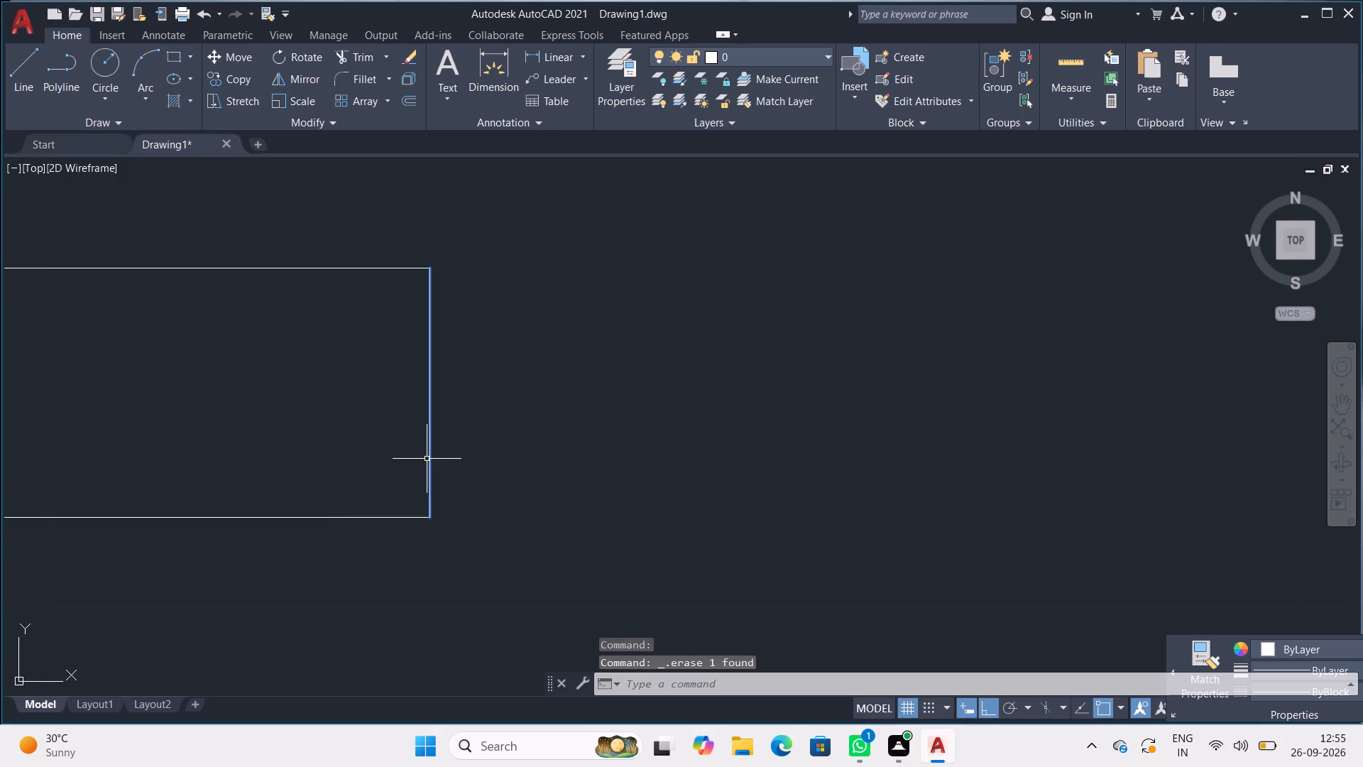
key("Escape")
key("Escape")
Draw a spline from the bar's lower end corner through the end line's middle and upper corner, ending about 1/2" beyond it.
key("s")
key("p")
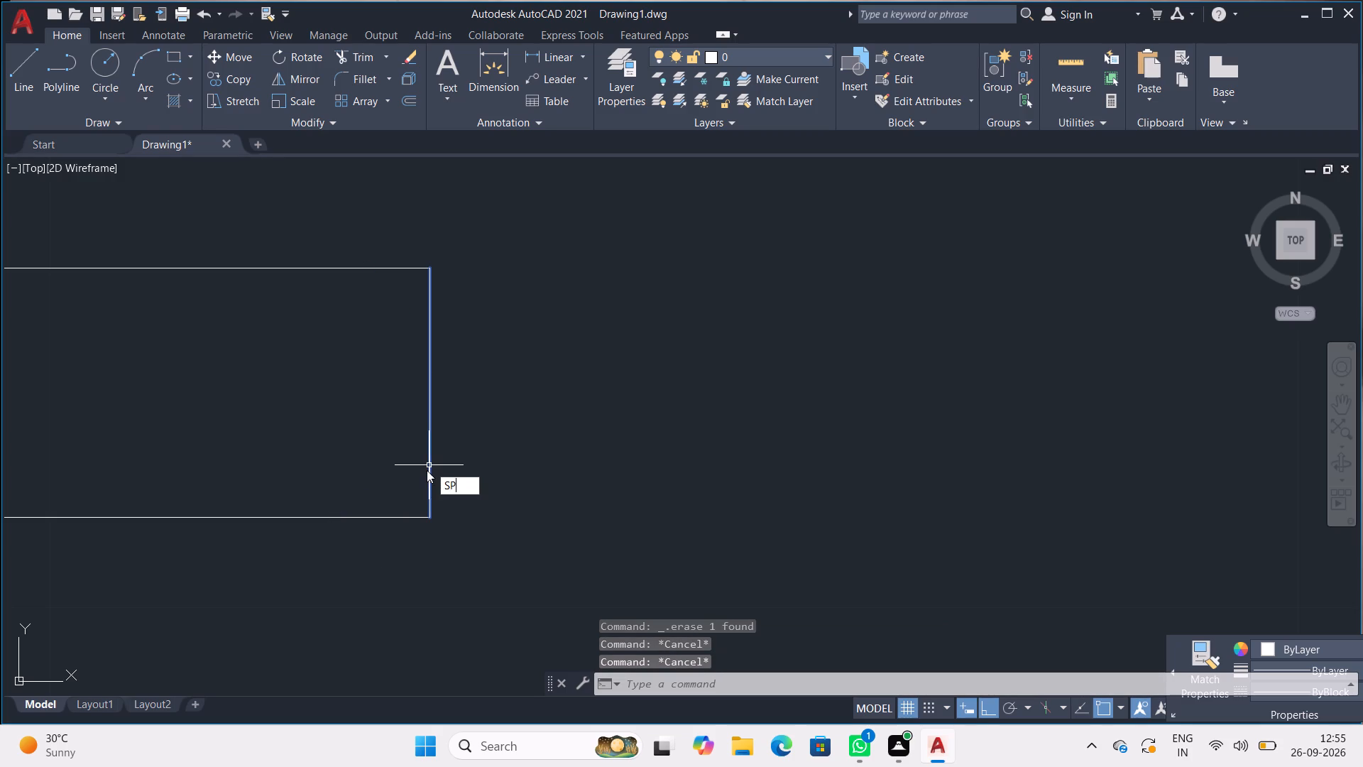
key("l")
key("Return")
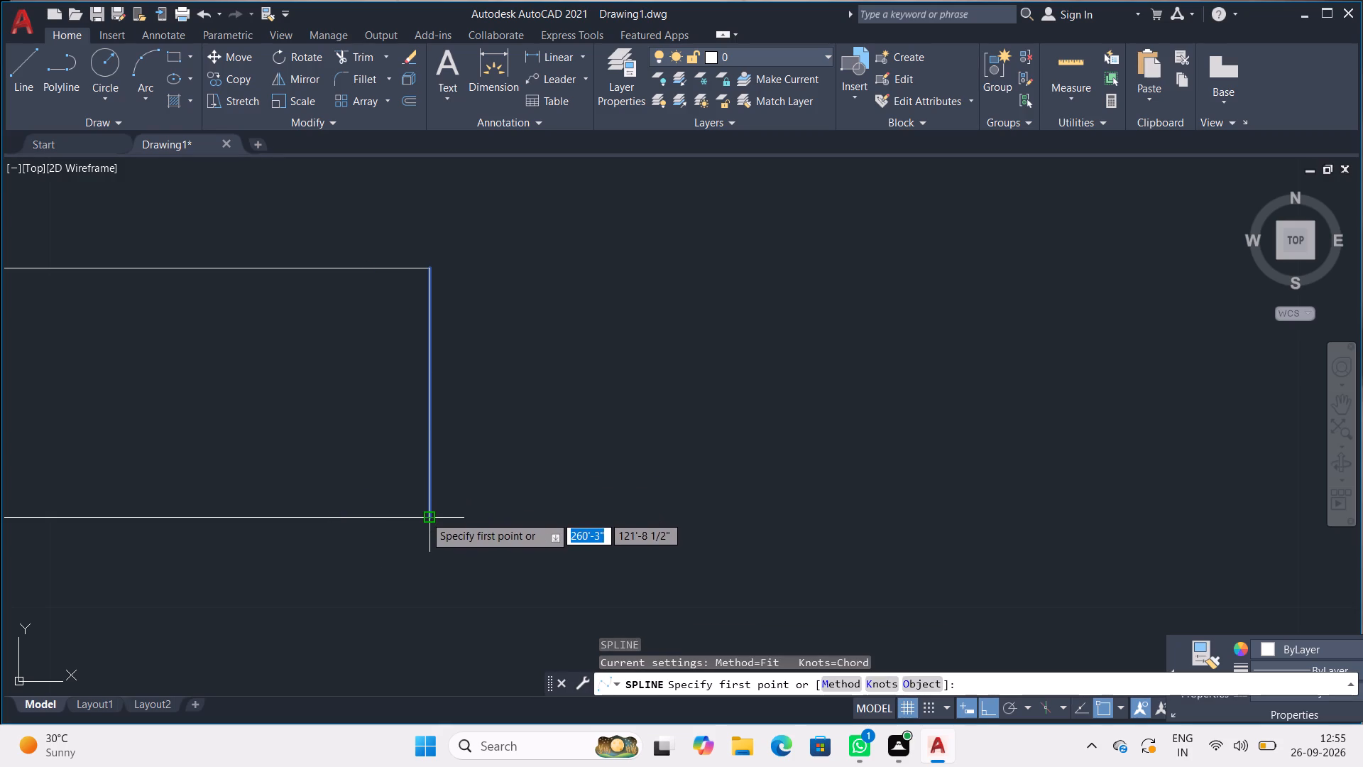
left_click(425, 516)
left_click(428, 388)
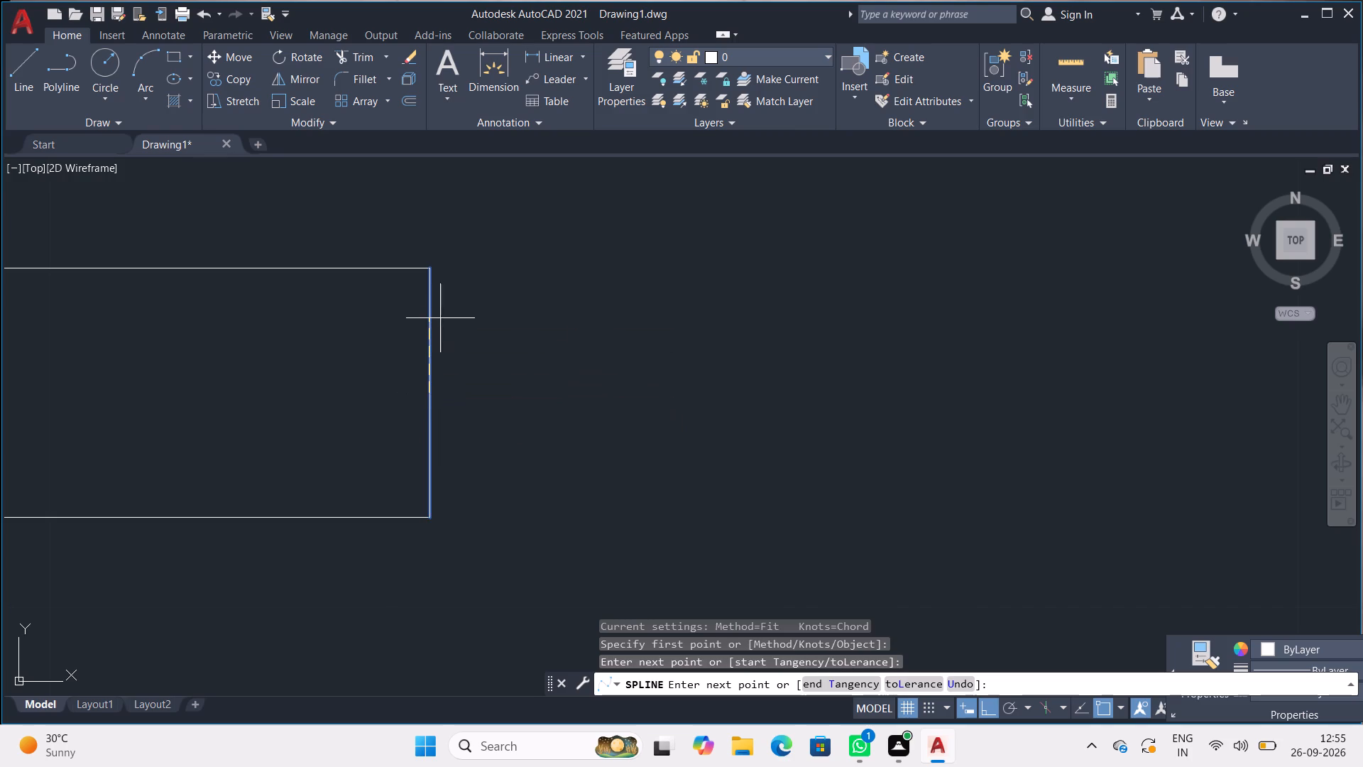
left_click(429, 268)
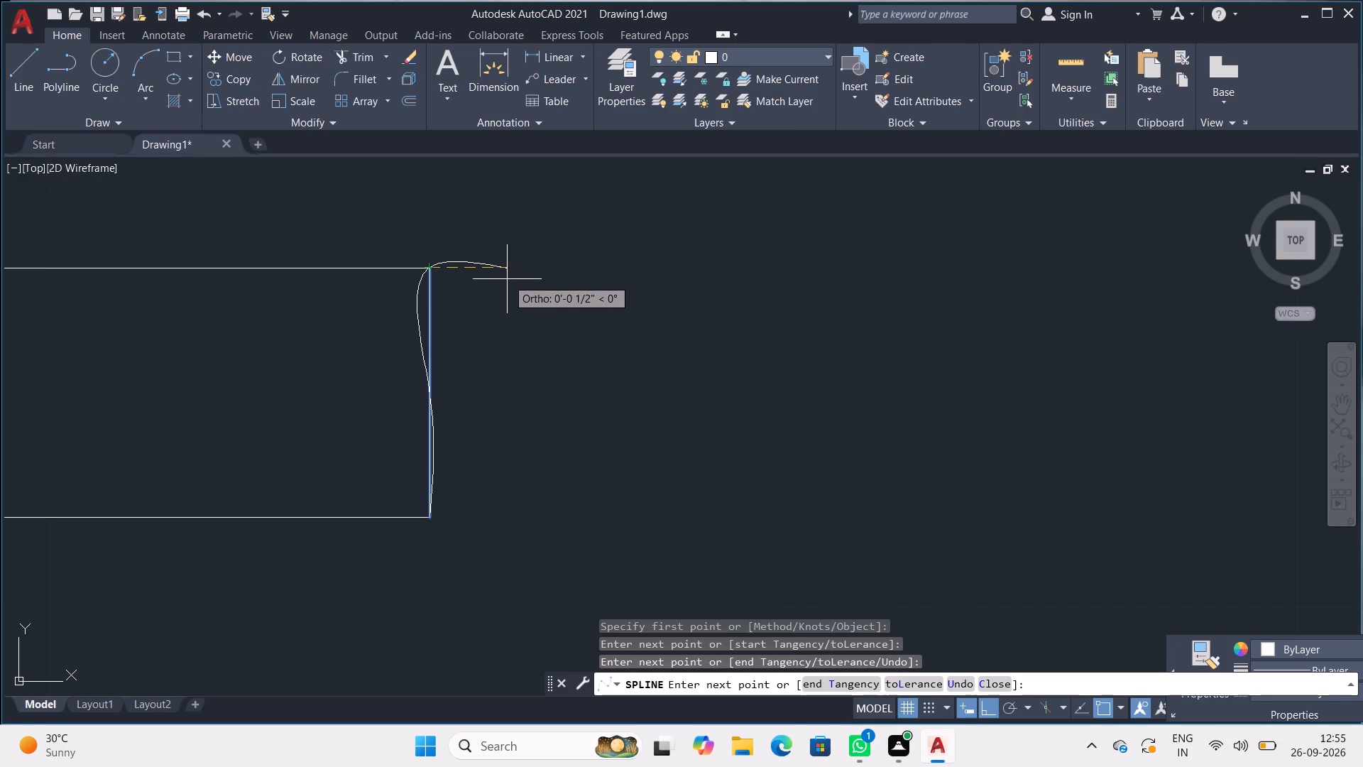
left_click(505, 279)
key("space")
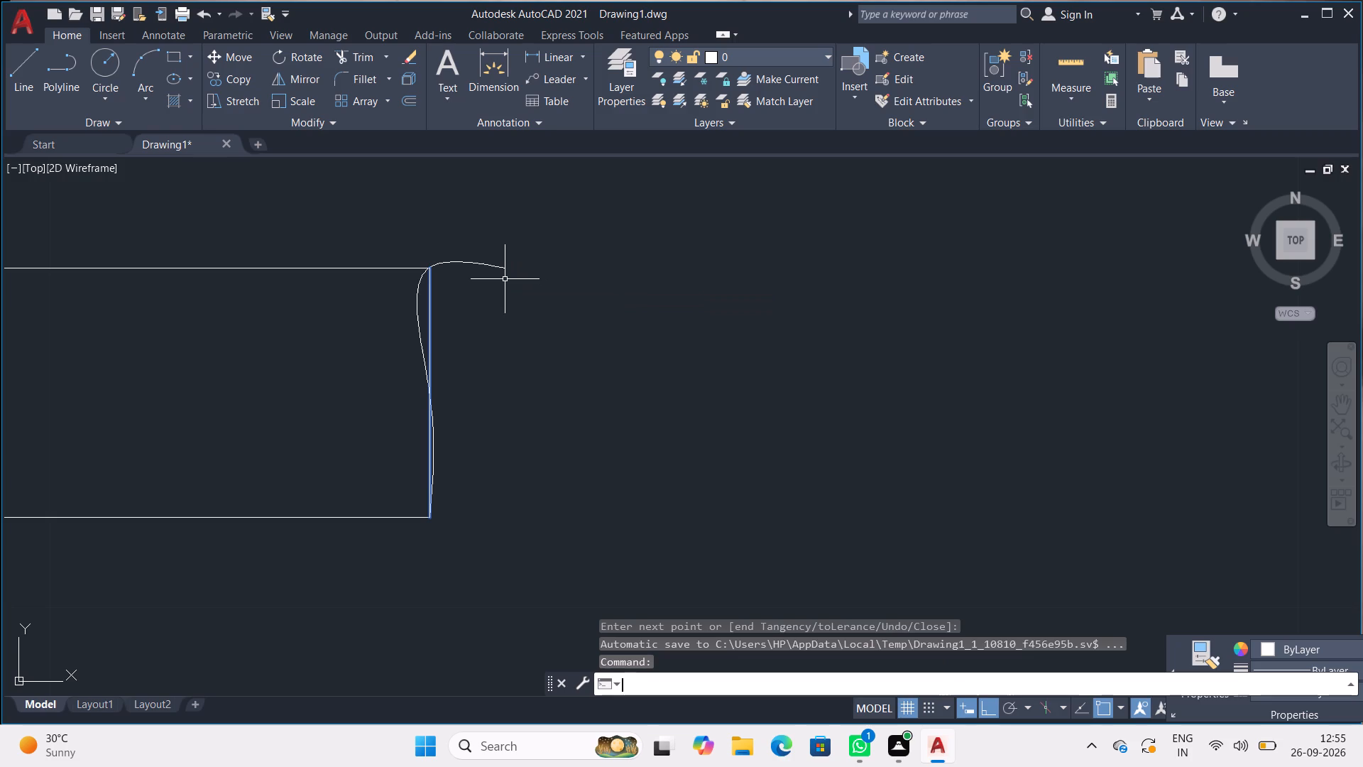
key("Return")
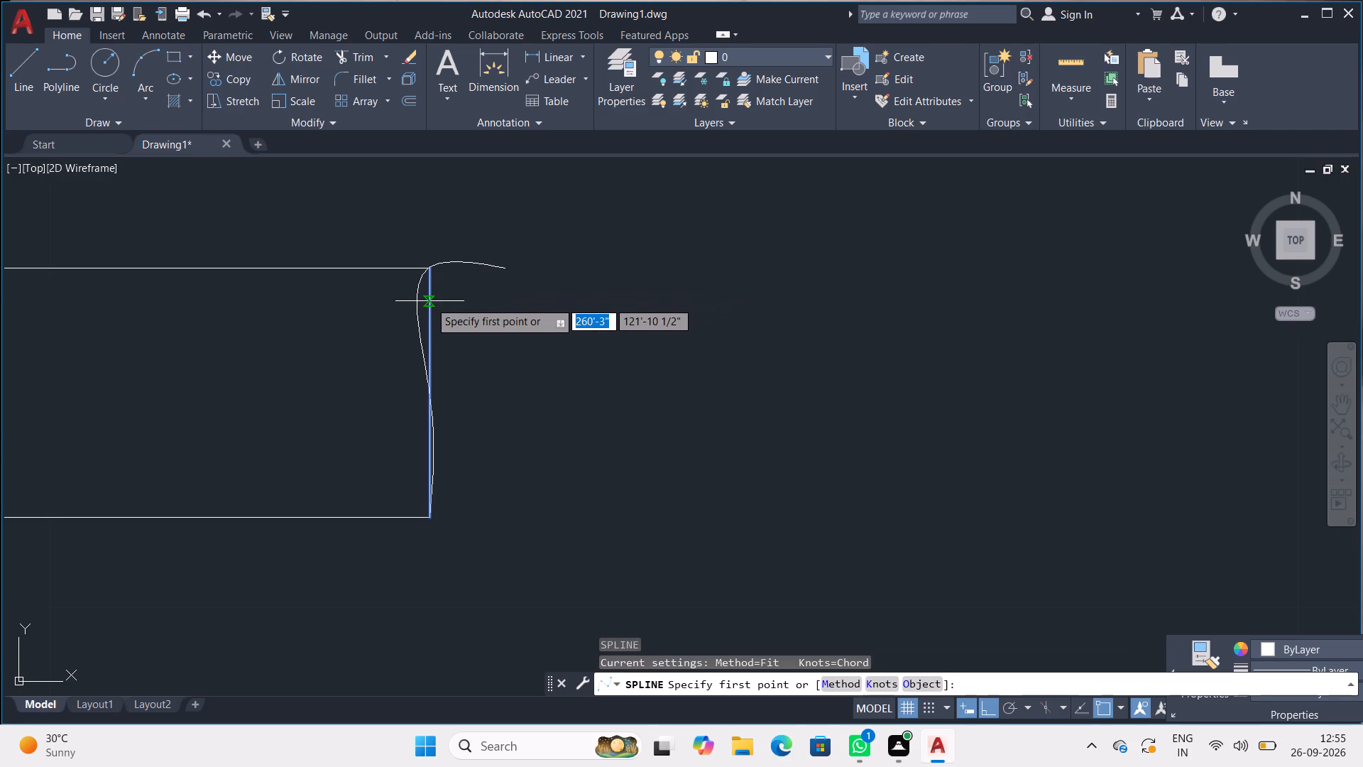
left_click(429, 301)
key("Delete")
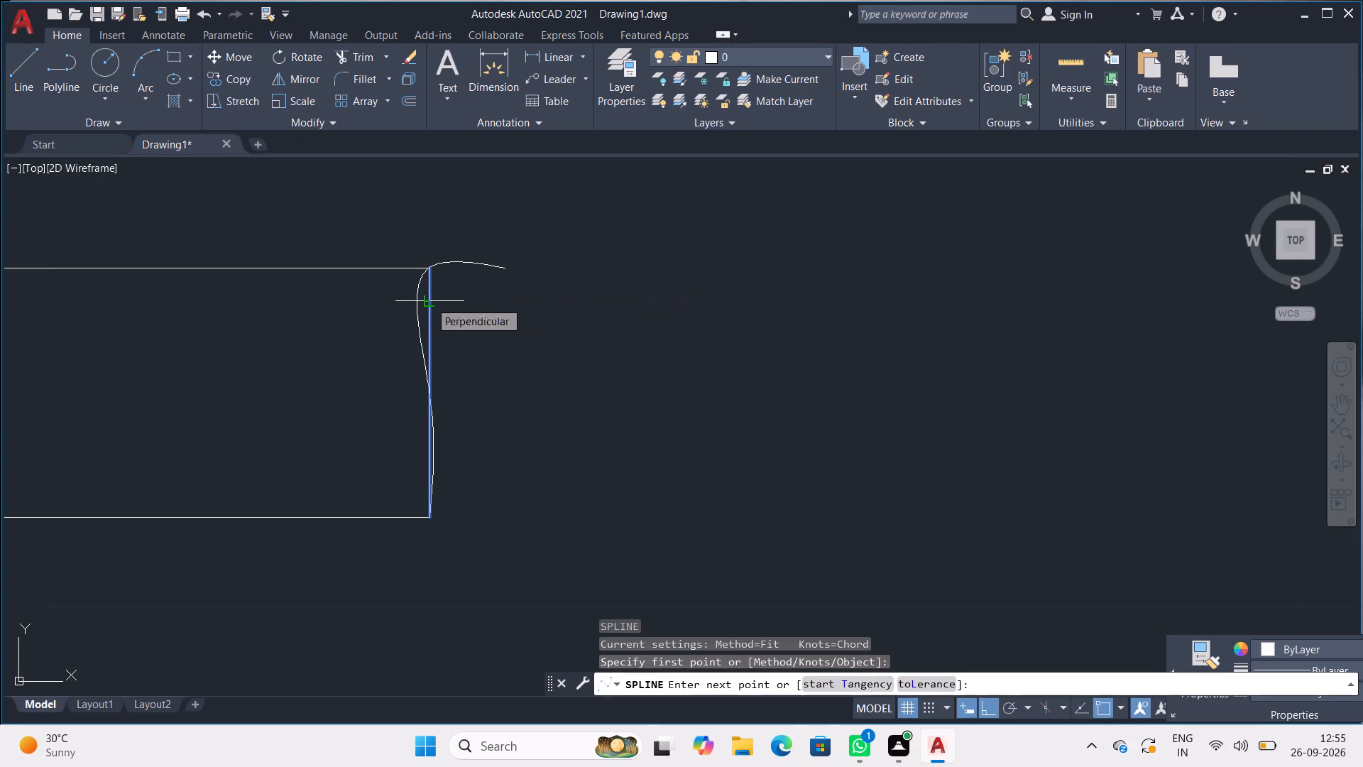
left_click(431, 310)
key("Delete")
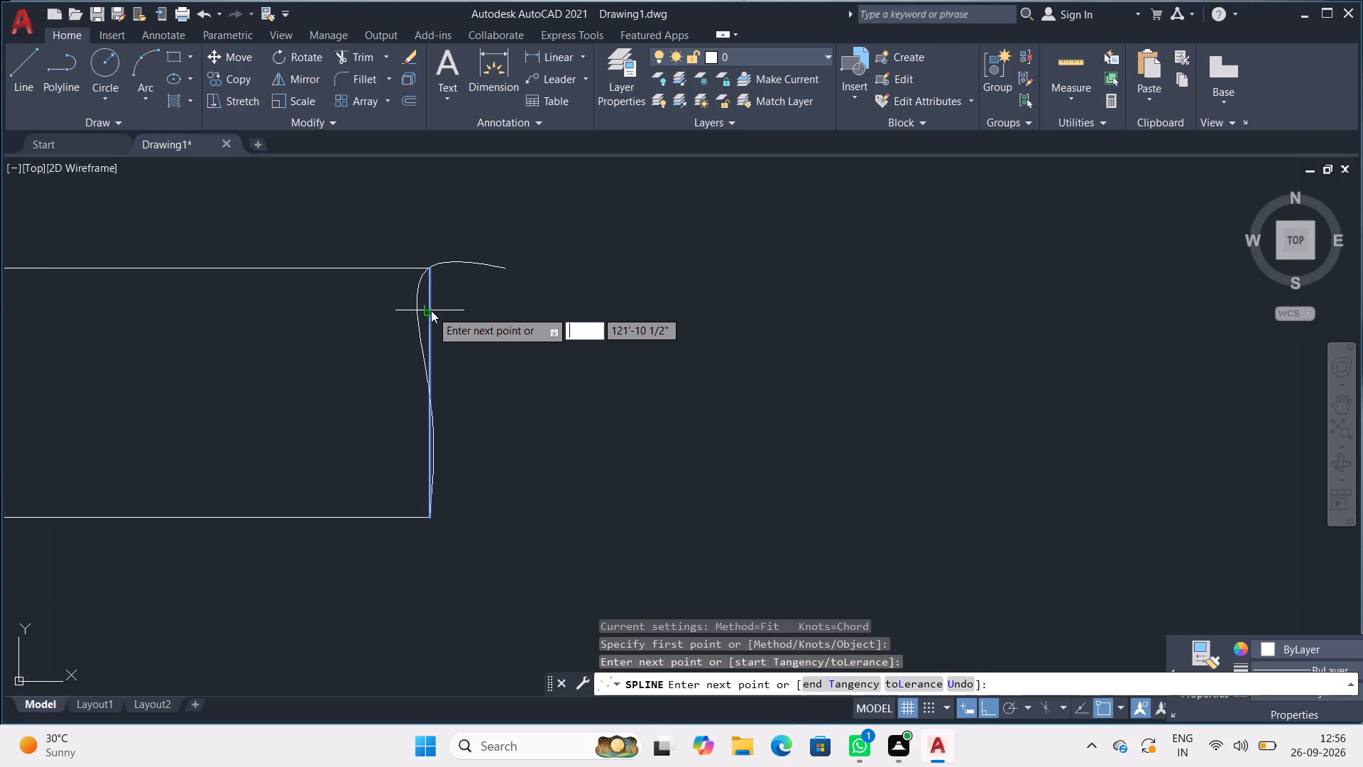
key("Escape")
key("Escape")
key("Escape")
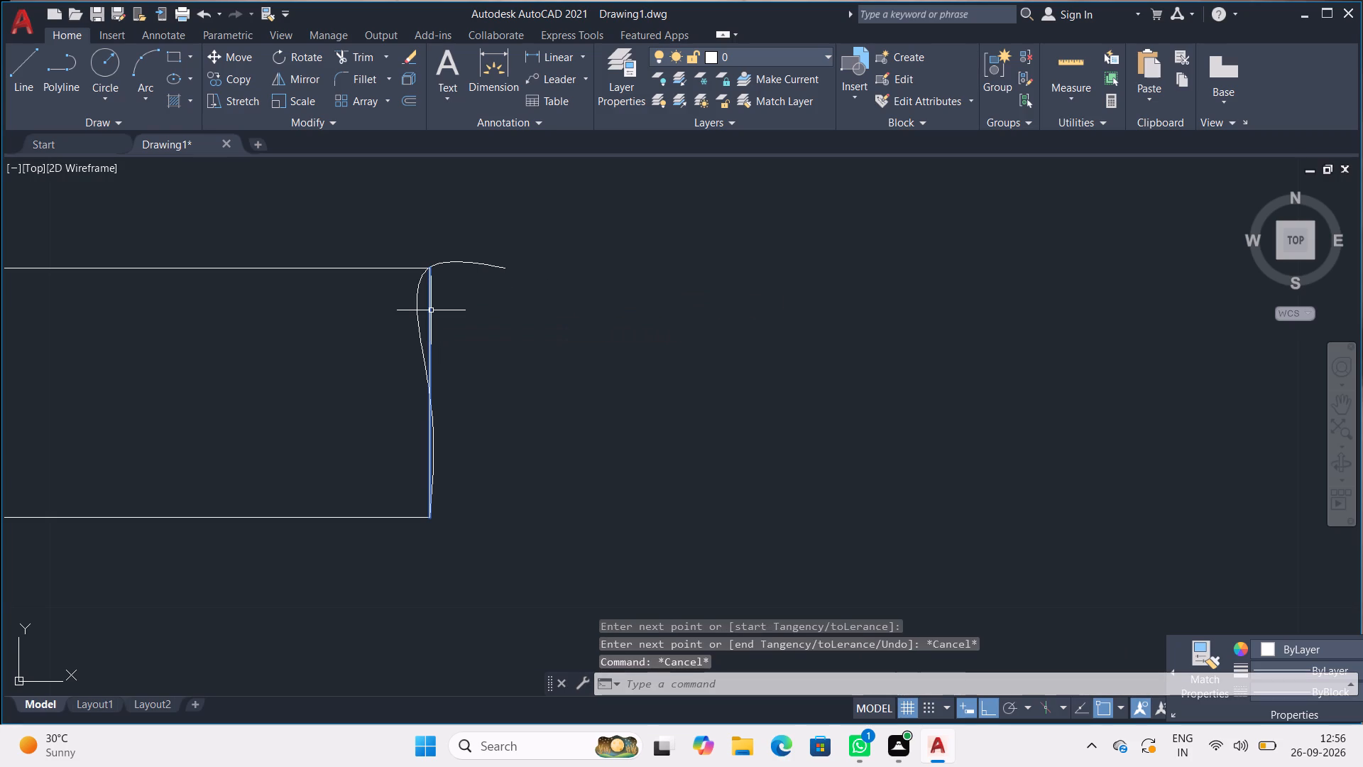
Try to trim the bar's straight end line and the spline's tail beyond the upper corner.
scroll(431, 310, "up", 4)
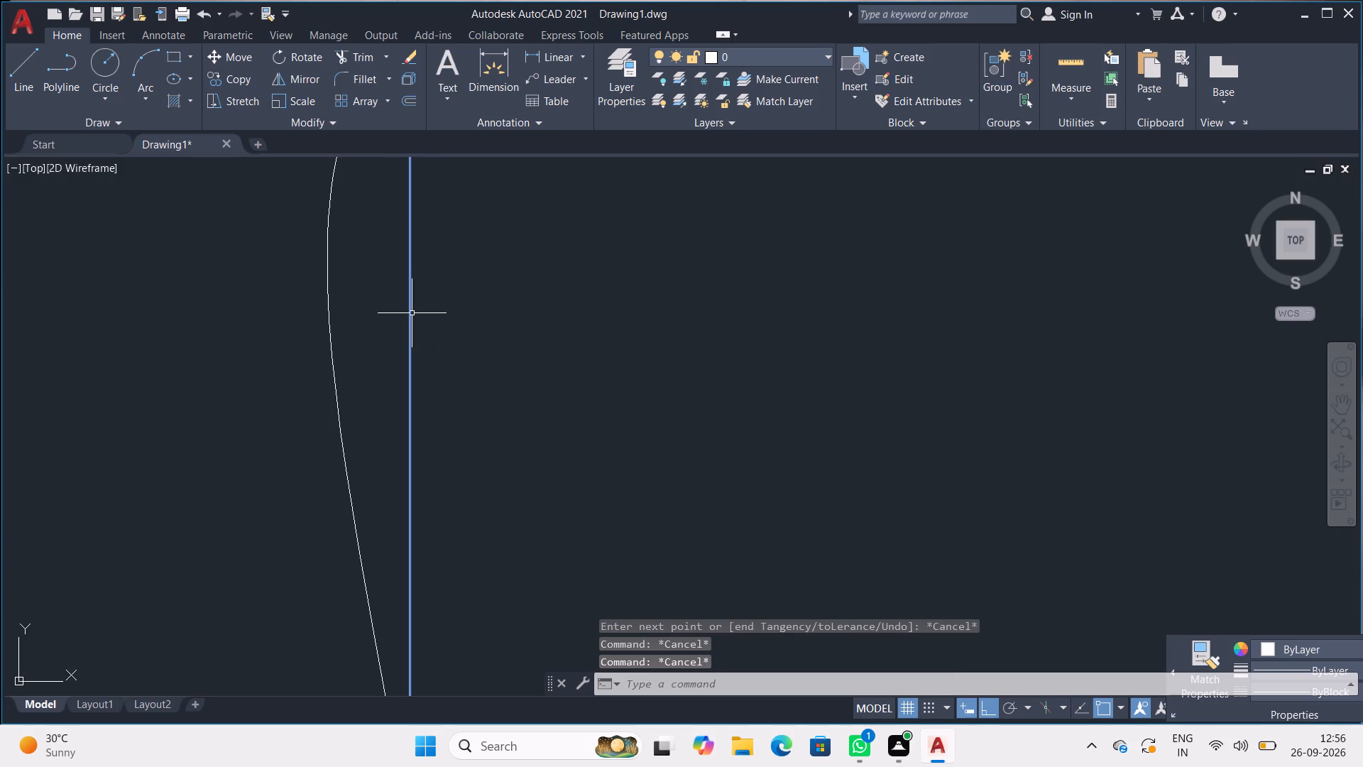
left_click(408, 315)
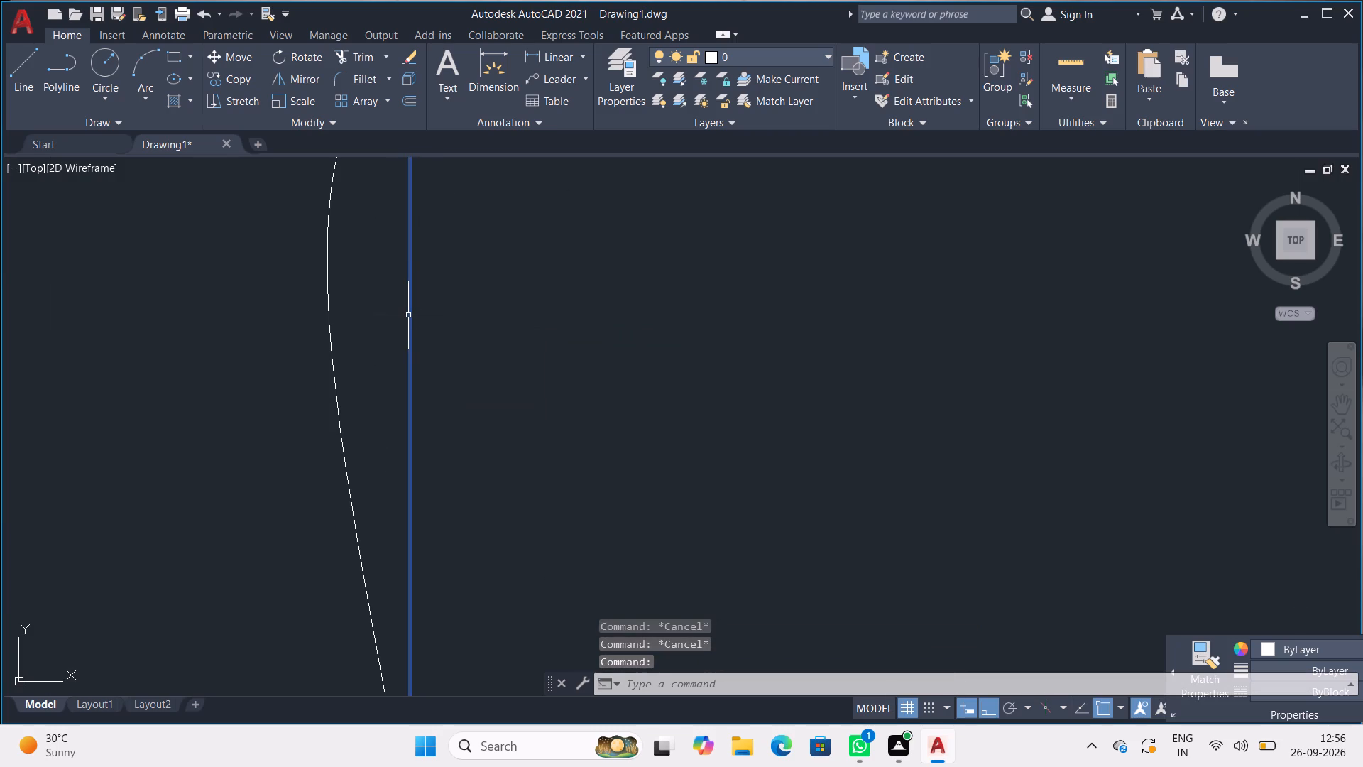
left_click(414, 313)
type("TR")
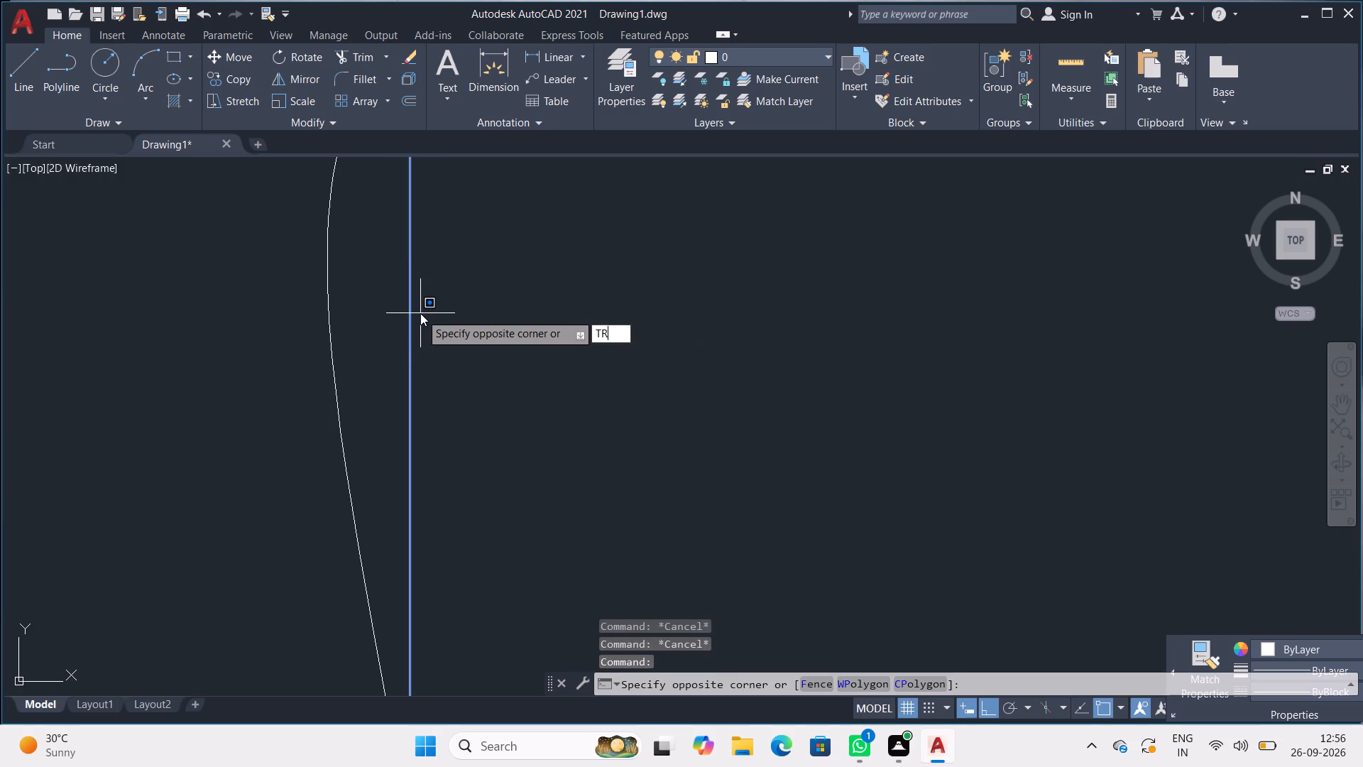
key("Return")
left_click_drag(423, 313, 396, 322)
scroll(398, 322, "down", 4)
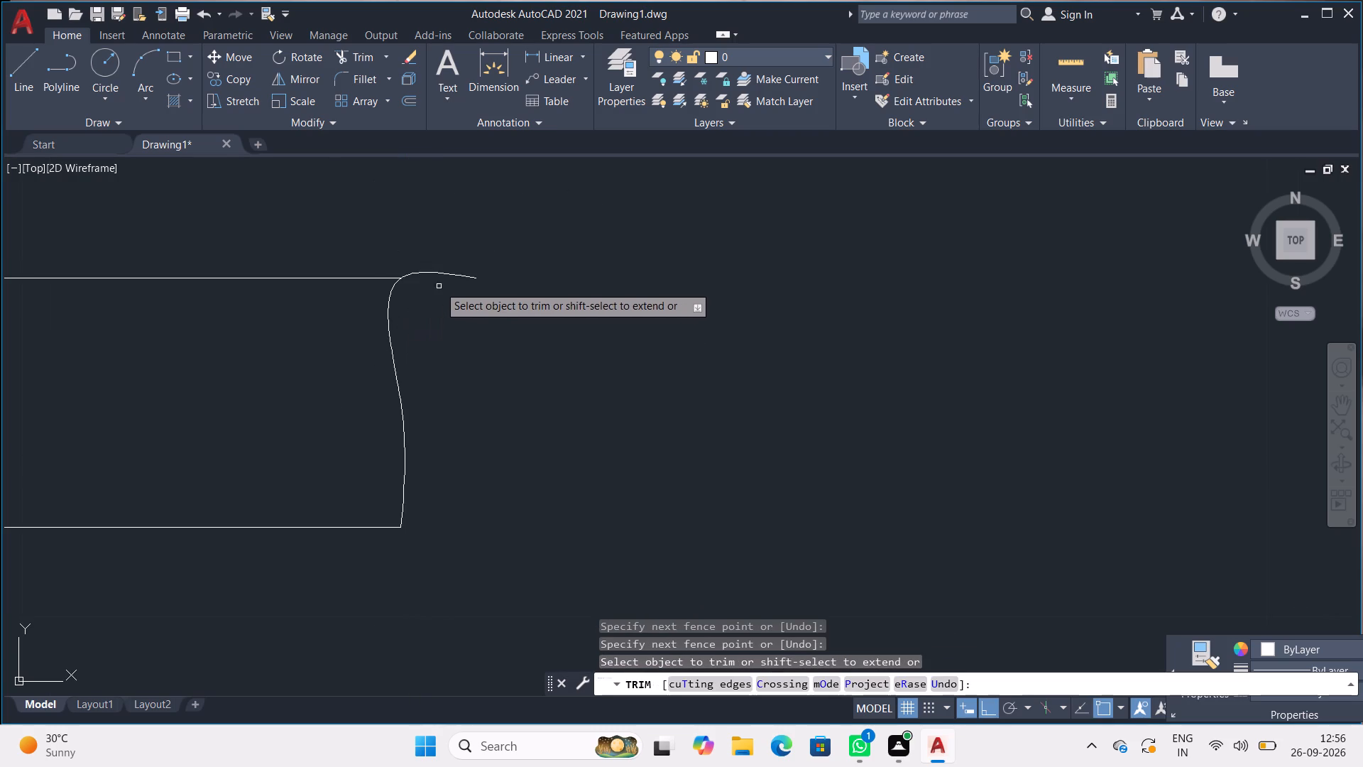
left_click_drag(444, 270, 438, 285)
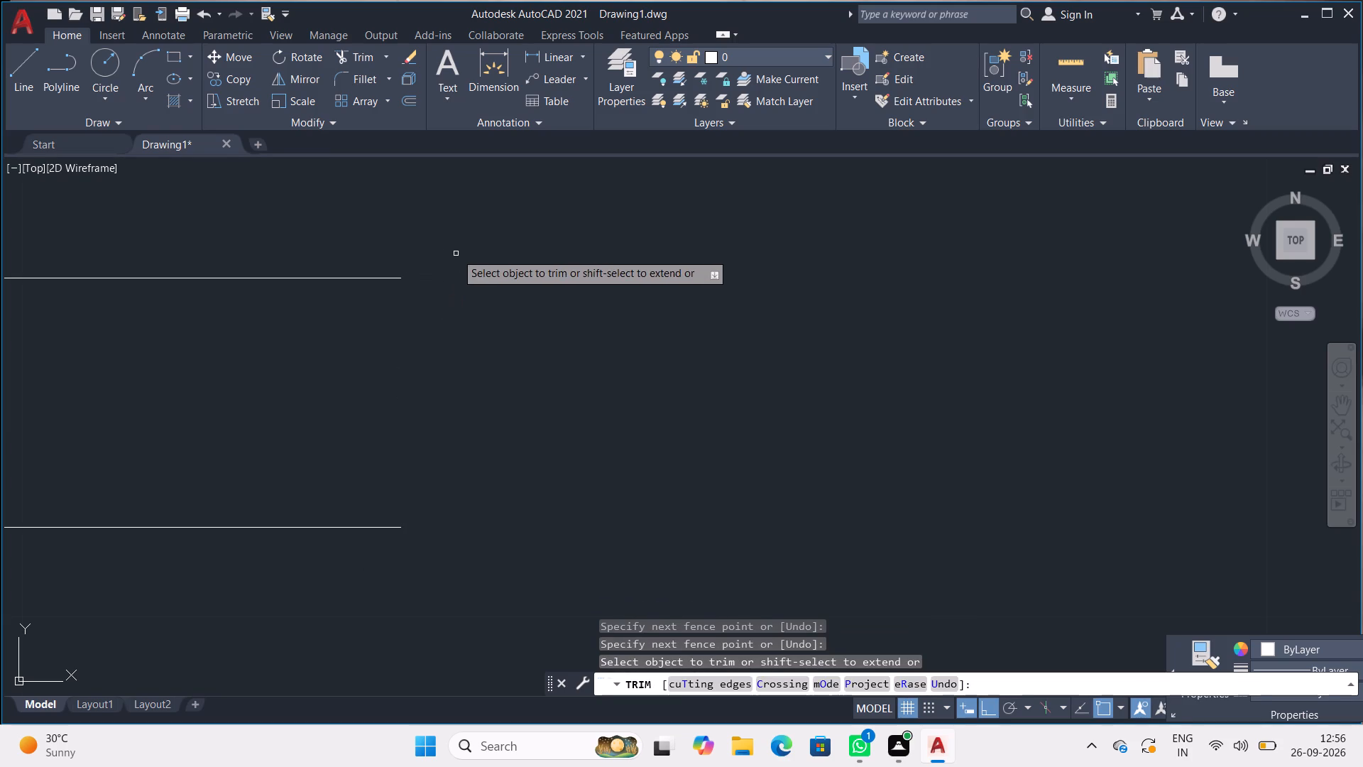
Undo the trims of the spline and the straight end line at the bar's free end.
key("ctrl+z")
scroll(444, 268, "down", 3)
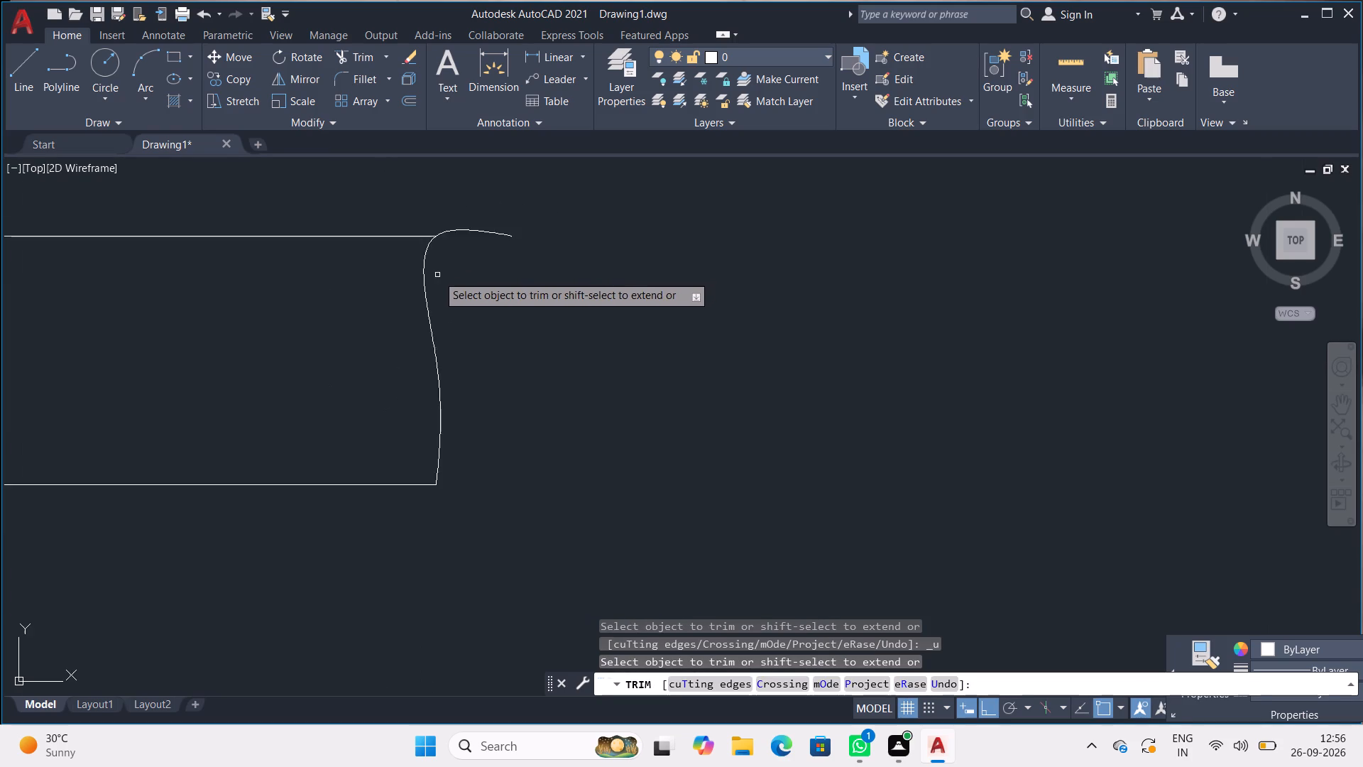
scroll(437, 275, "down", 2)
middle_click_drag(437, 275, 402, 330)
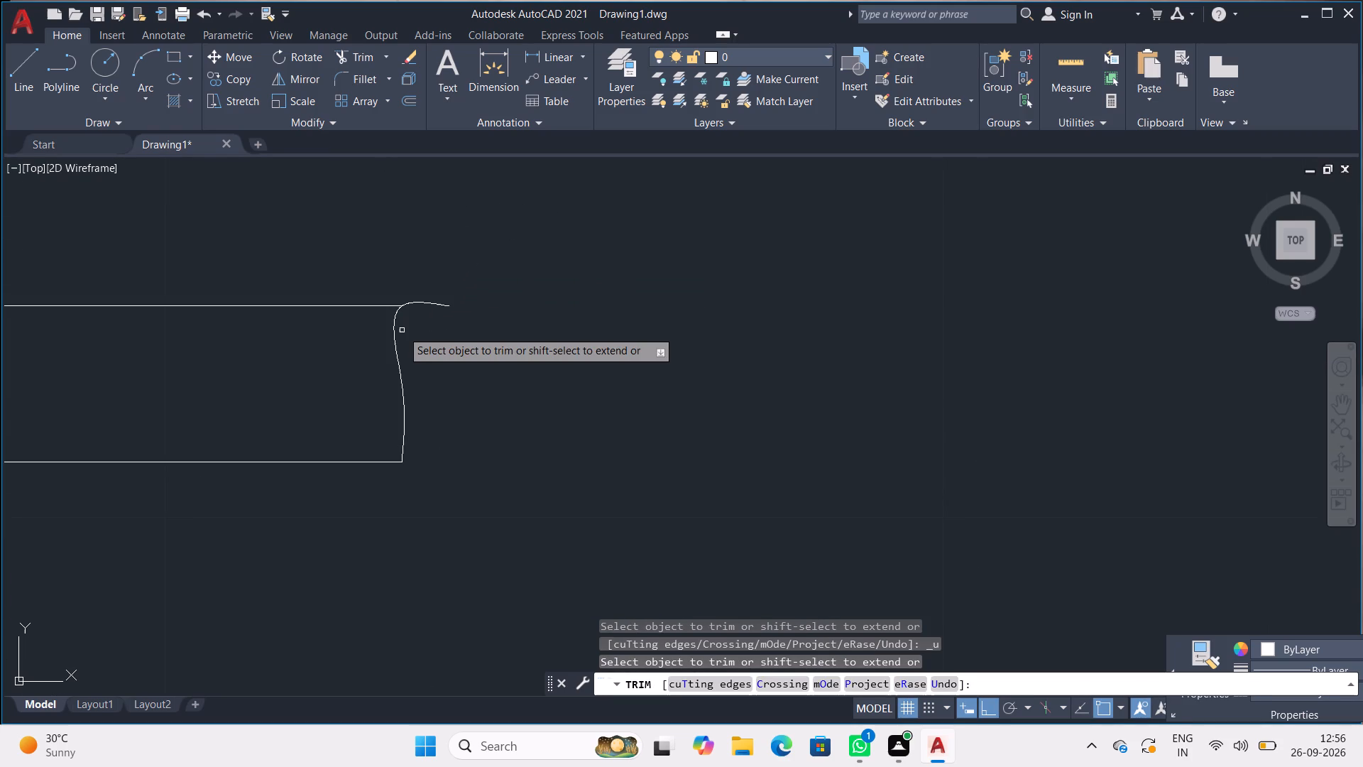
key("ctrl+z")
Trim the spline's tail beyond the bar's upper corner and the straight end line, keeping the curved end.
scroll(425, 273, "down", 3)
middle_click_drag(429, 276, 403, 364)
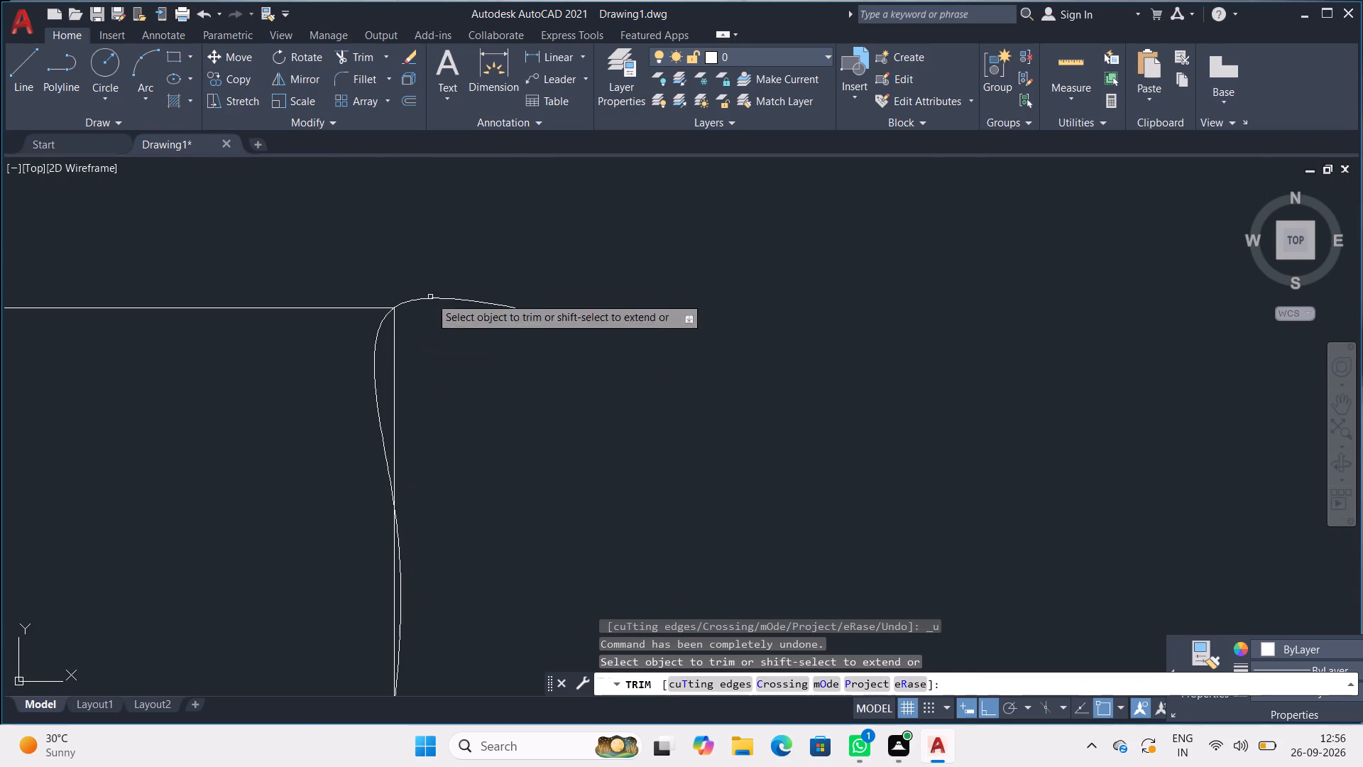
left_click_drag(444, 269, 444, 329)
left_click_drag(406, 346, 394, 354)
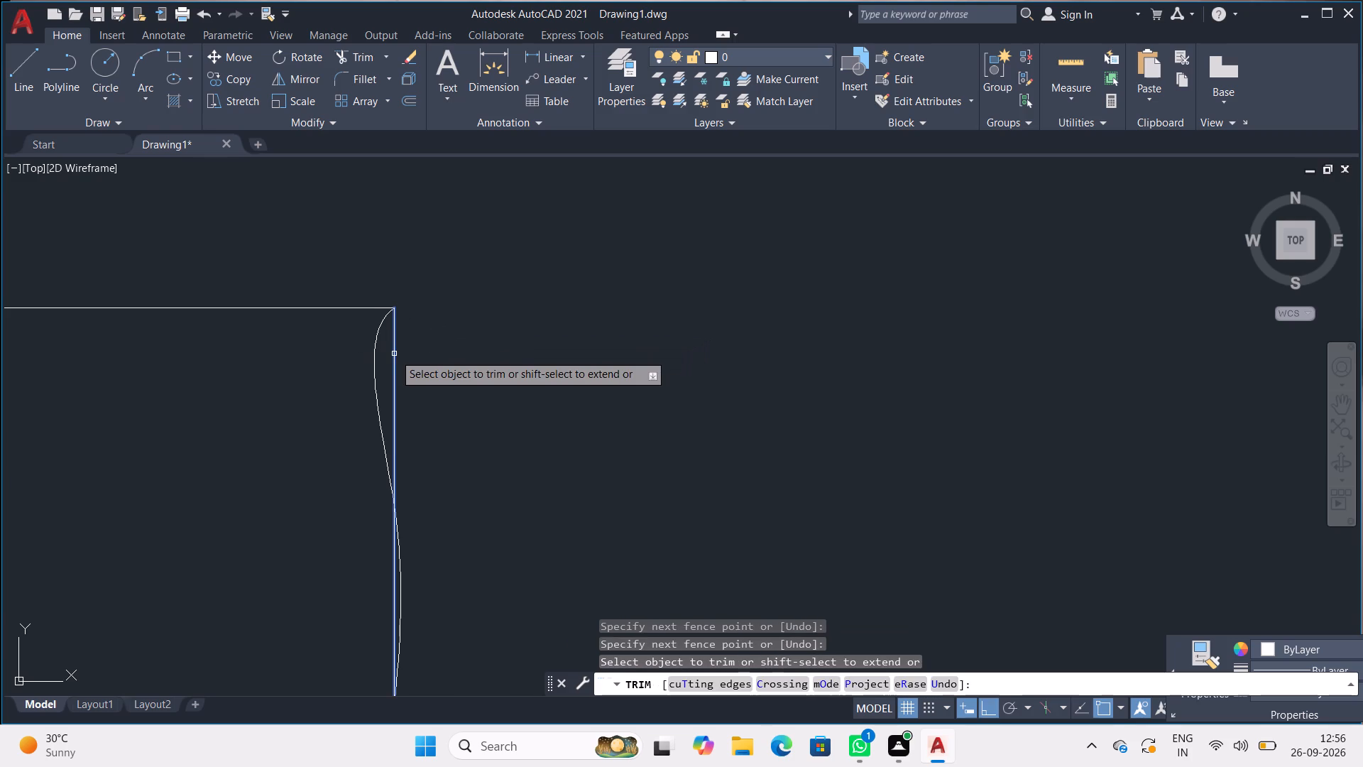
left_click(394, 354)
key("Escape")
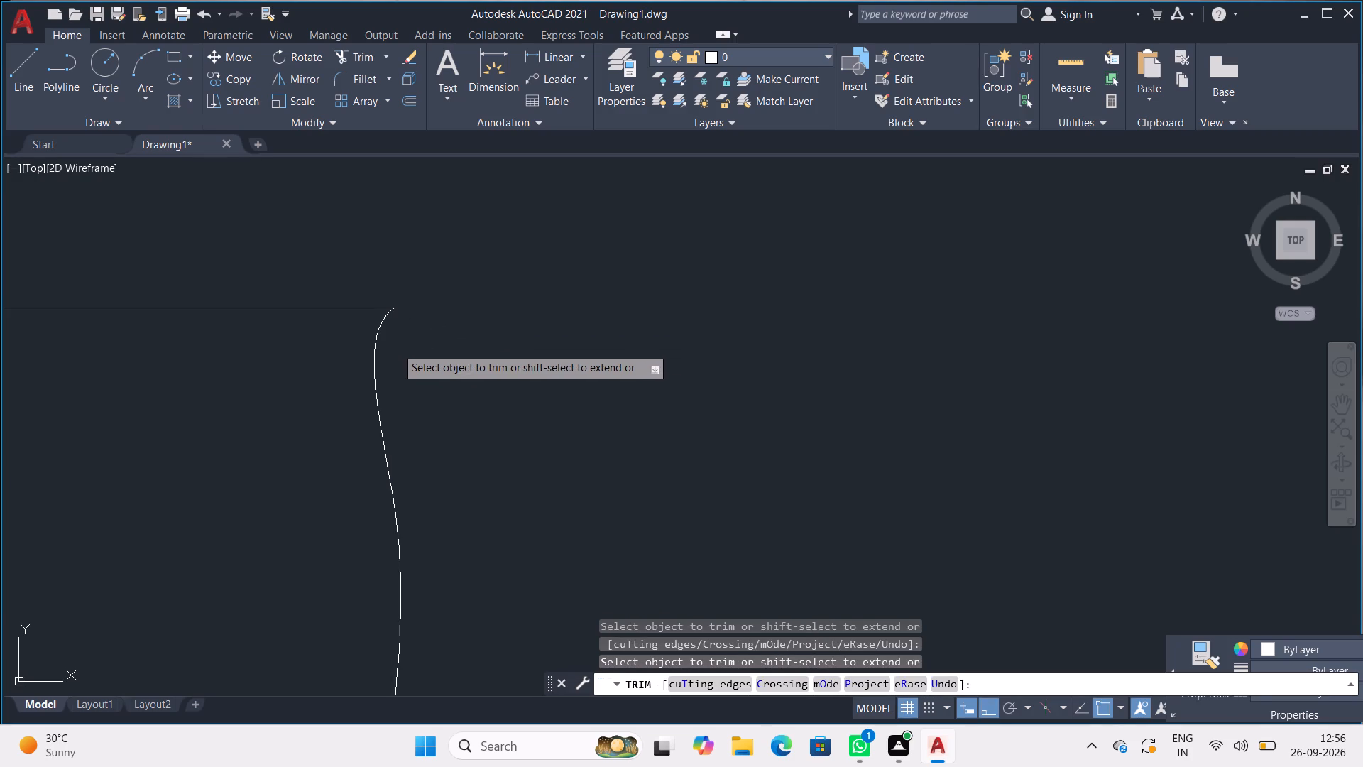
Copy the whole bar-and-post assembly, including its curved end, to the clipboard.
scroll(398, 344, "down", 4)
middle_click_drag(414, 347, 728, 327)
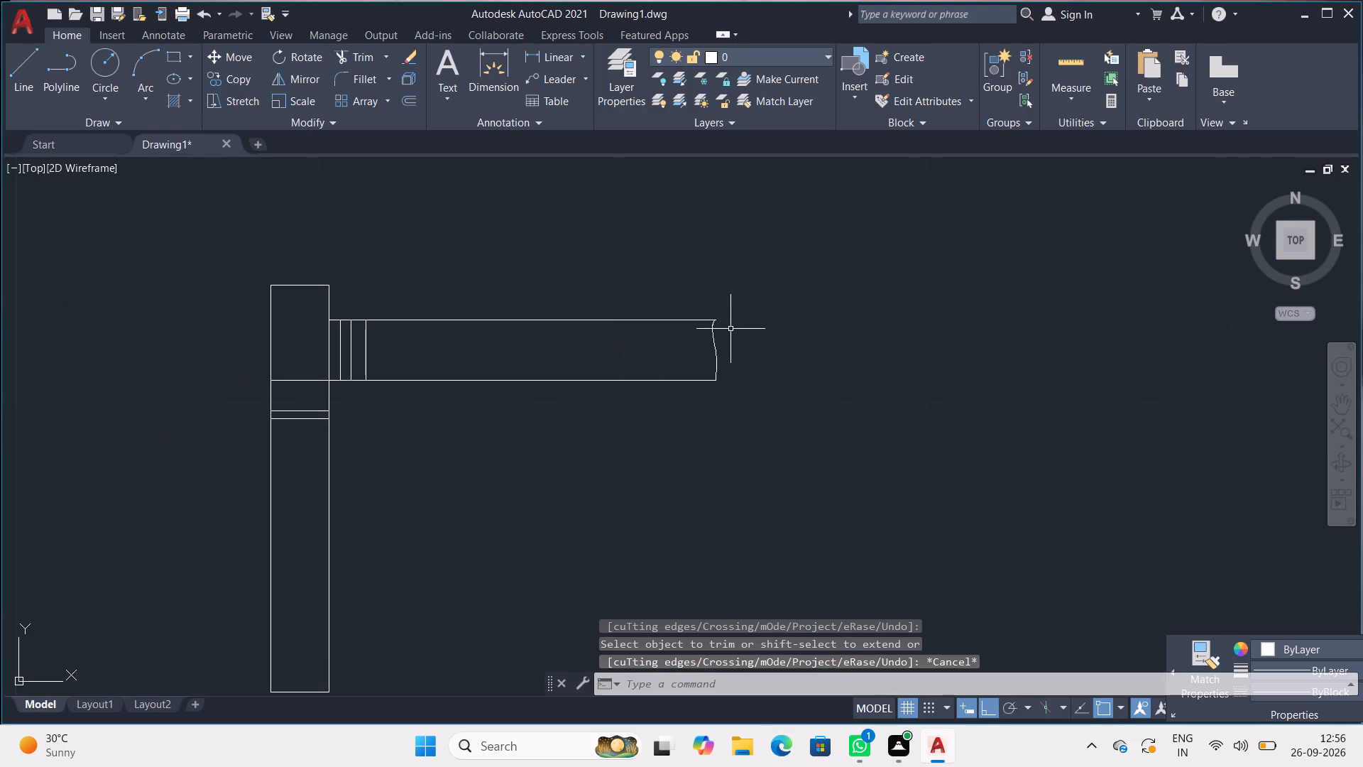
left_click_drag(778, 316, 160, 371)
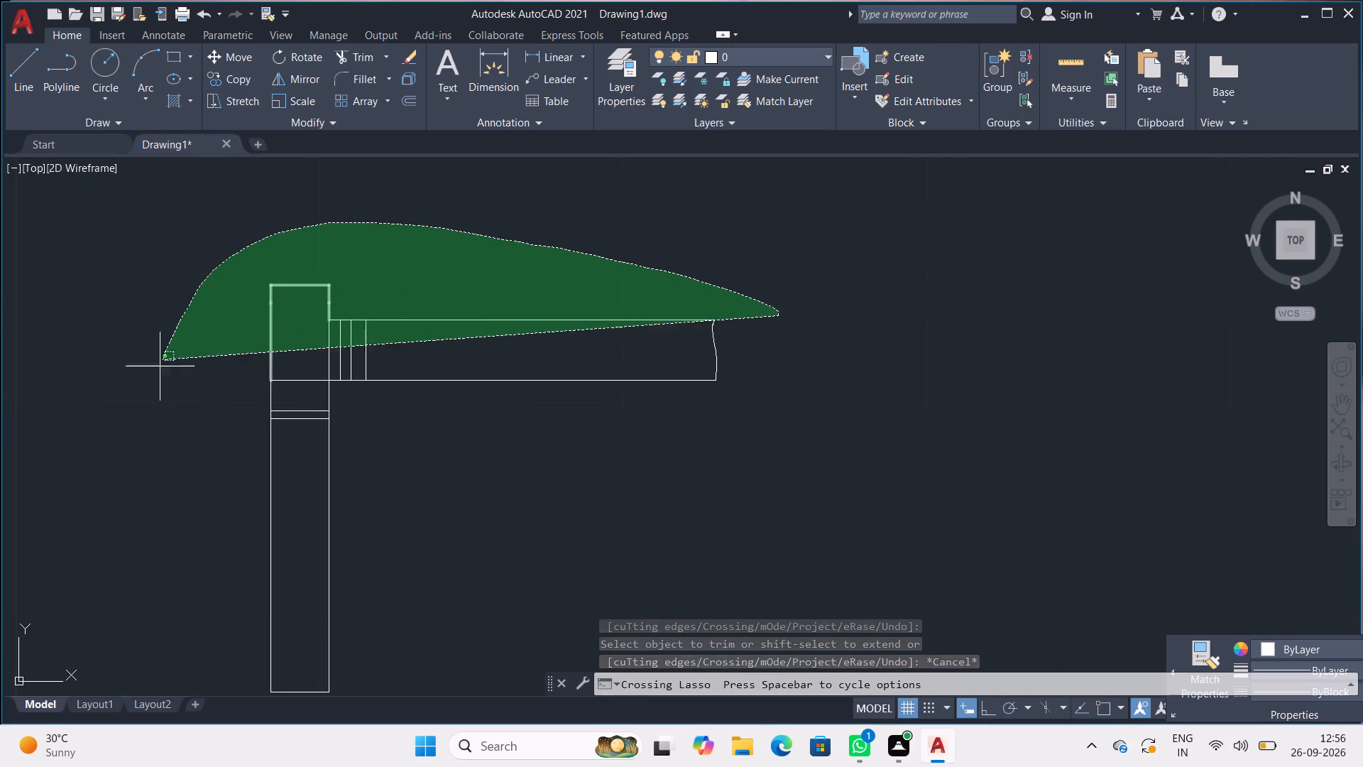
left_click_drag(160, 371, 318, 678)
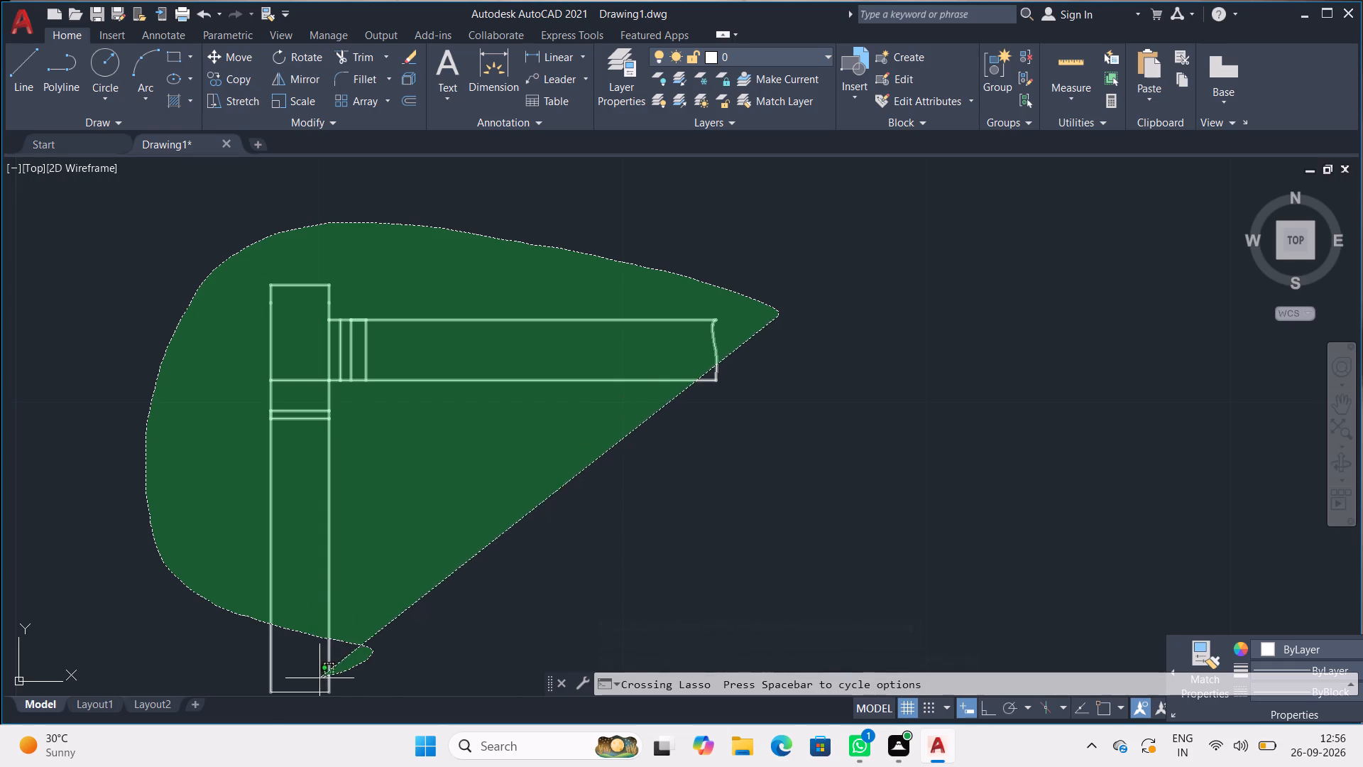
left_click_drag(318, 678, 271, 705)
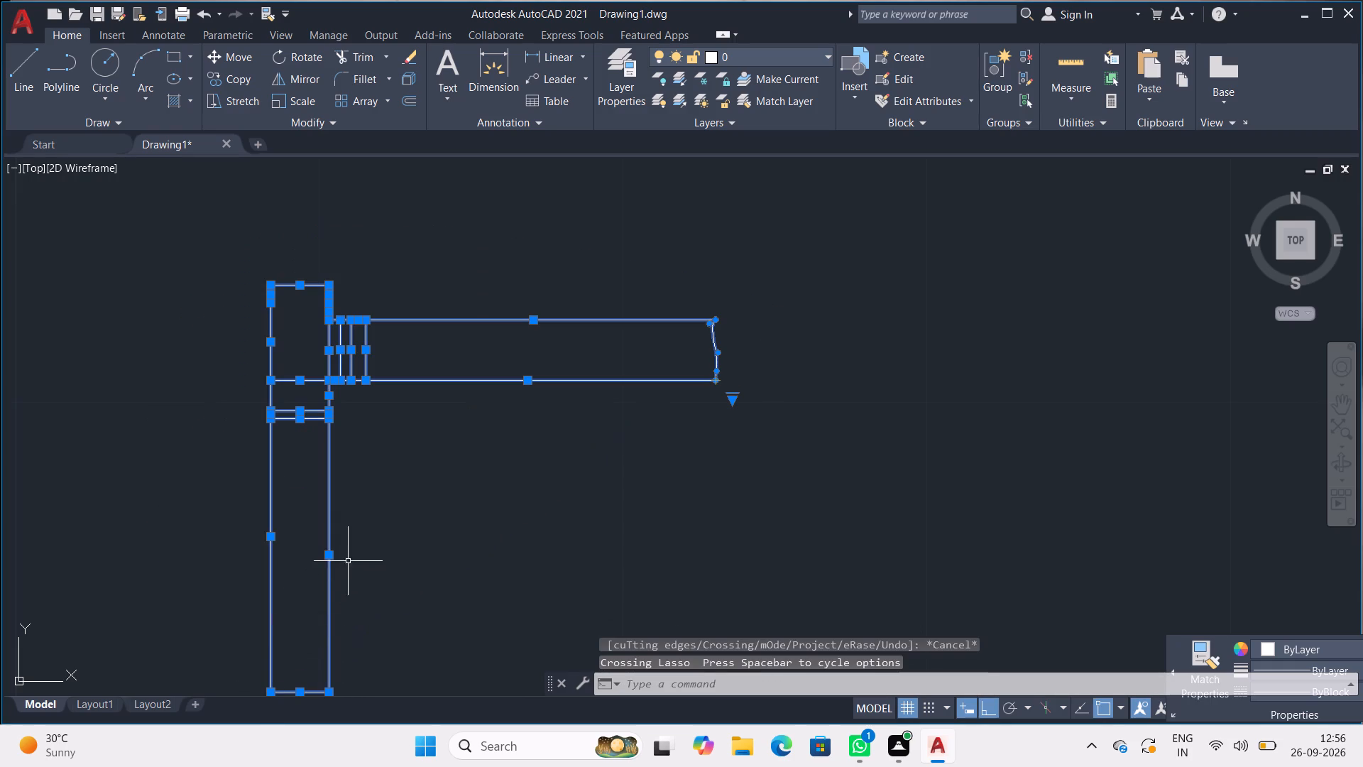
middle_click_drag(348, 540, 445, 403)
key("ctrl+c")
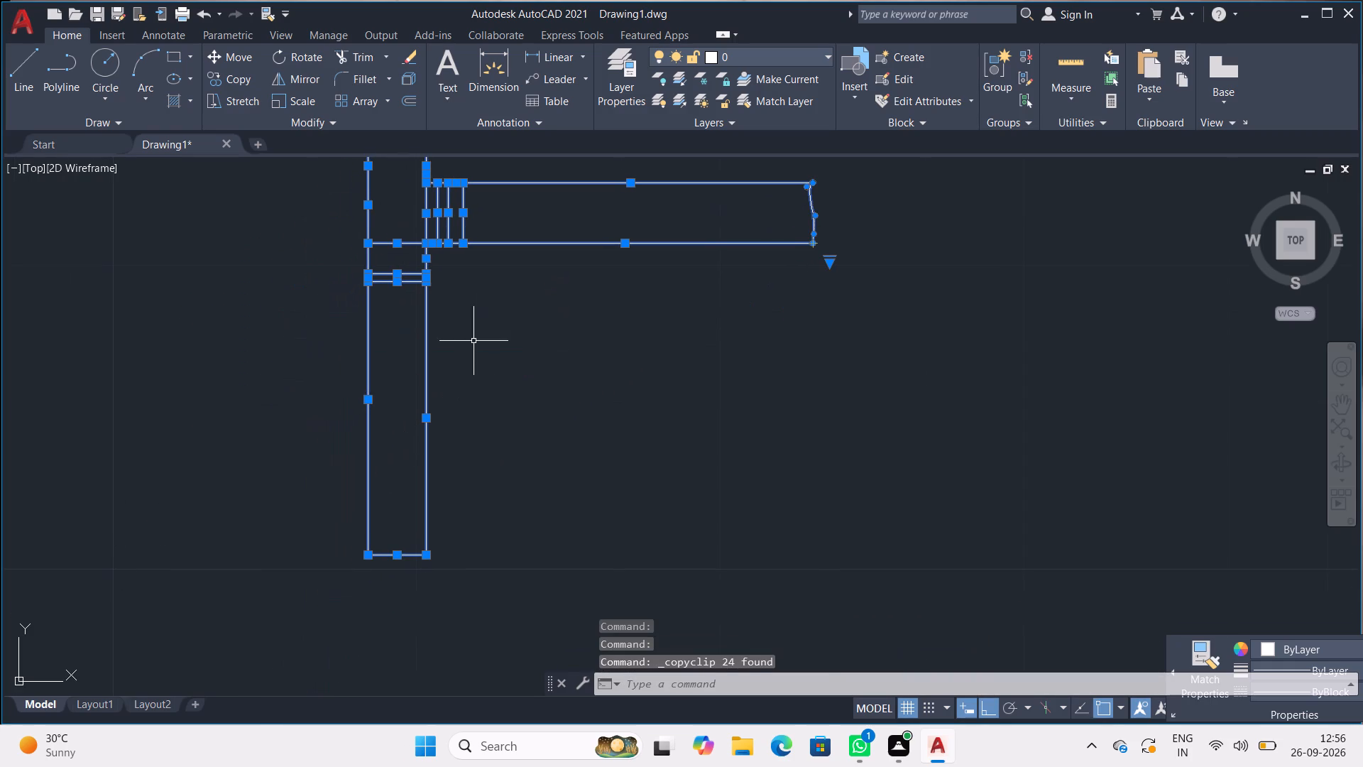
Paste the assembly in the empty space between the large frame elevation and the original assembly.
key("ctrl+v")
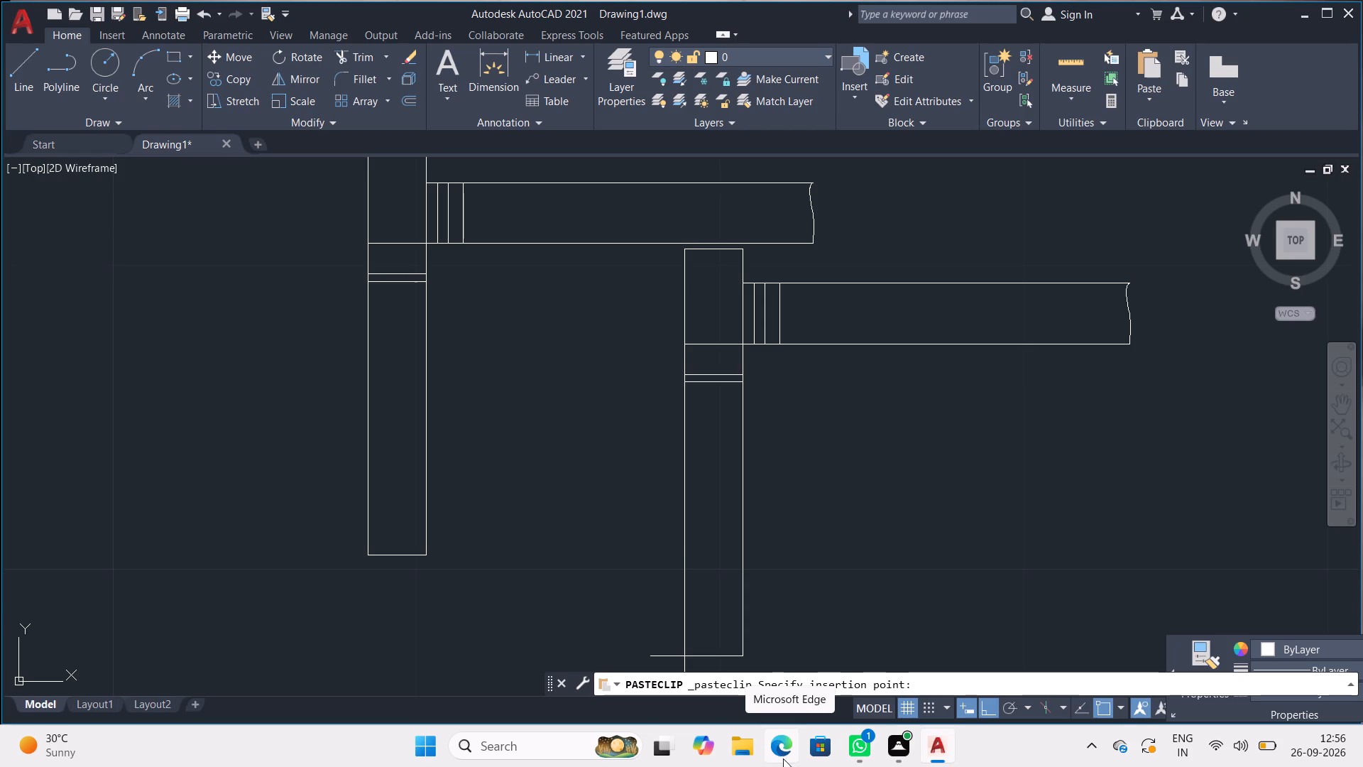
scroll(779, 756, "down", 1)
scroll(104, 578, "down", 2)
middle_click_drag(67, 584, 301, 565)
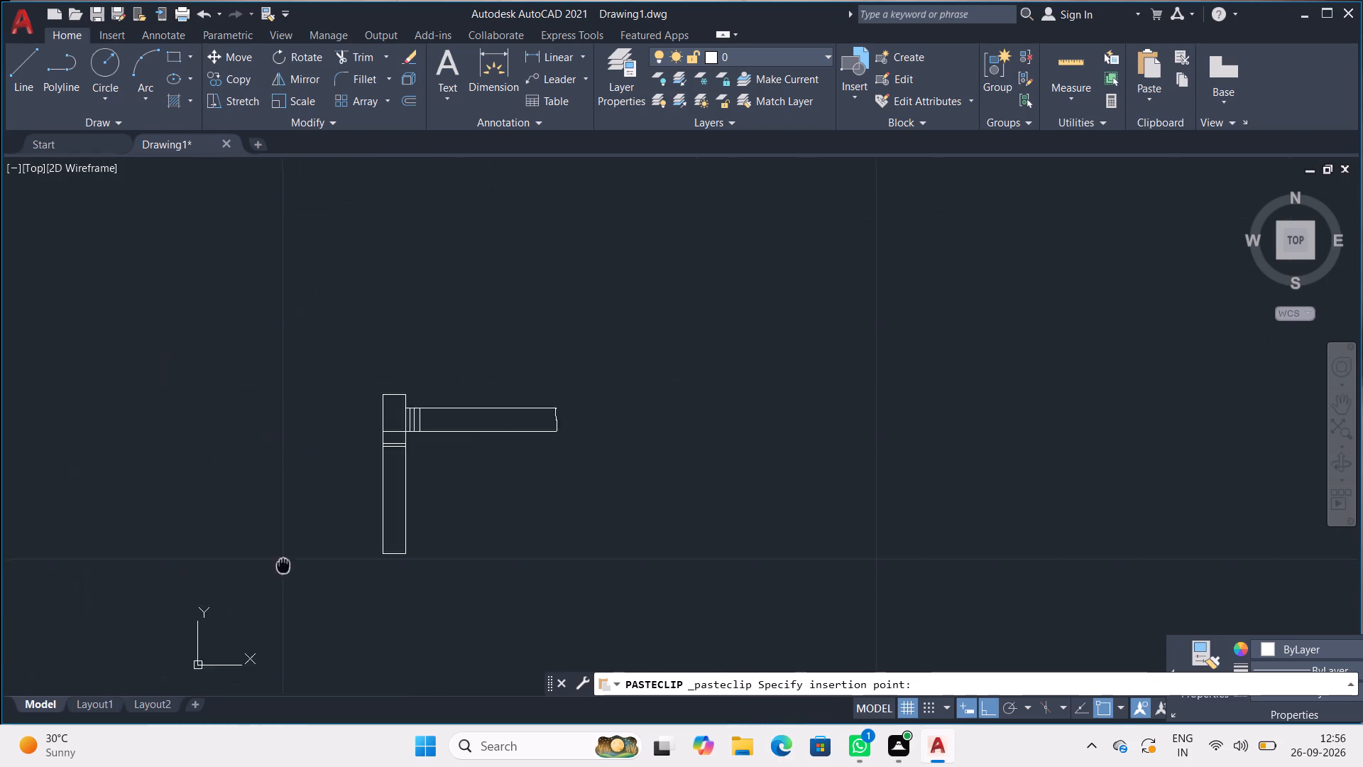
middle_click_drag(301, 565, 976, 557)
middle_click_drag(356, 528, 674, 513)
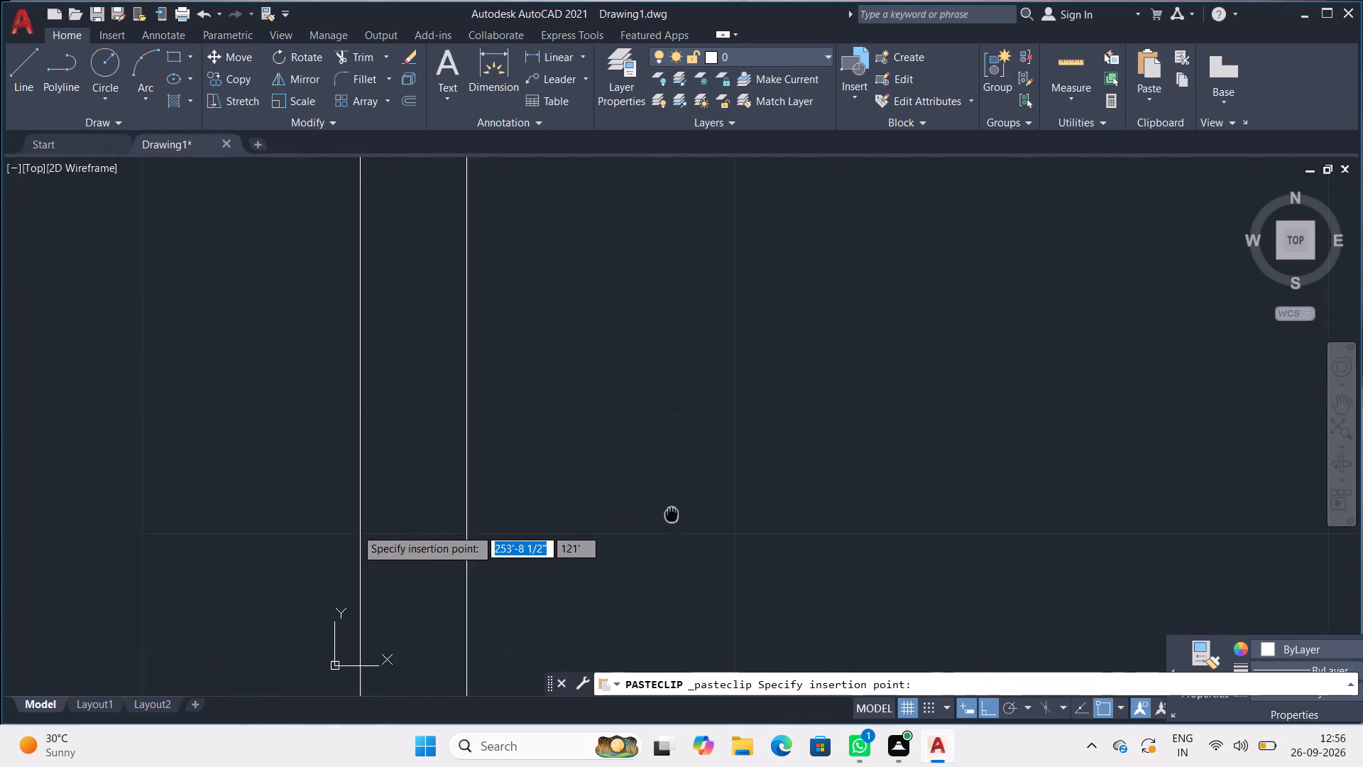
middle_click_drag(674, 513, 708, 511)
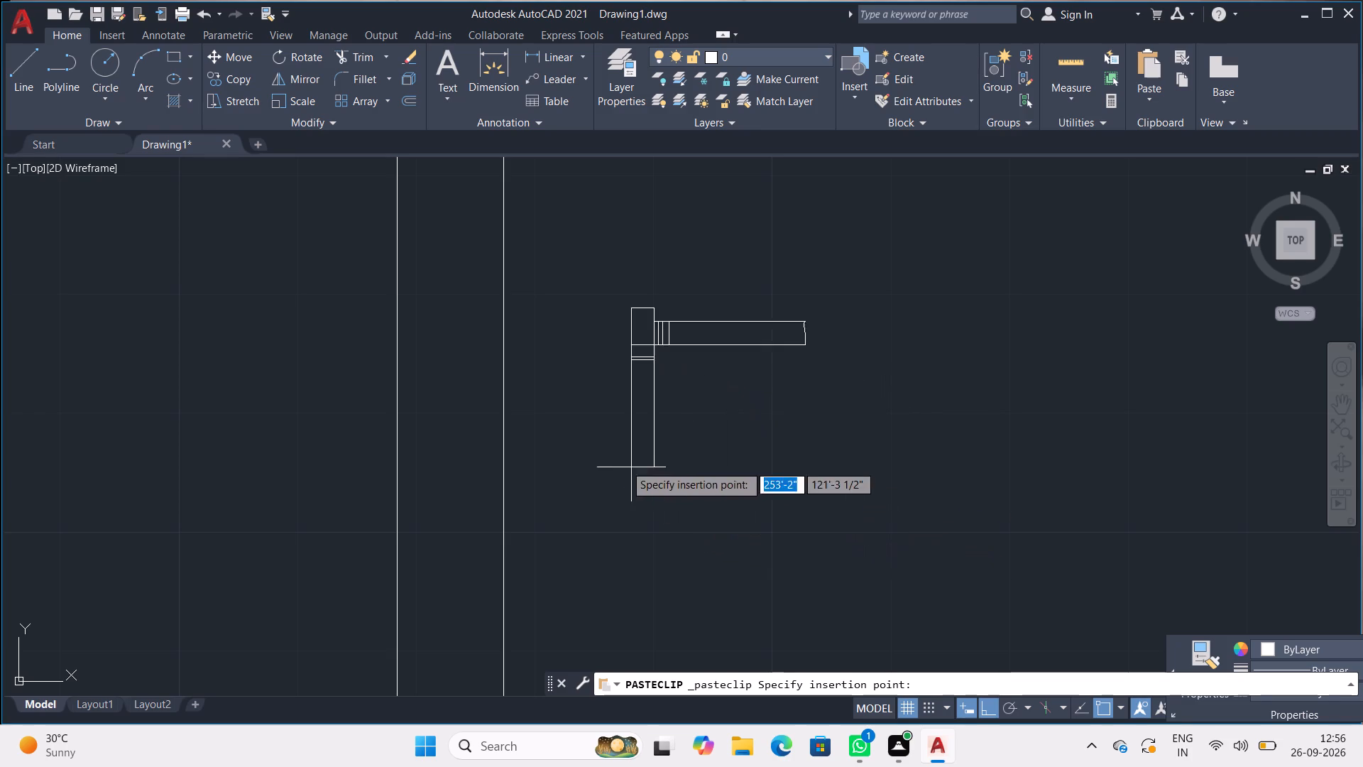
middle_click_drag(598, 453, 843, 525)
scroll(724, 480, "down", 3)
middle_click_drag(657, 502, 650, 422)
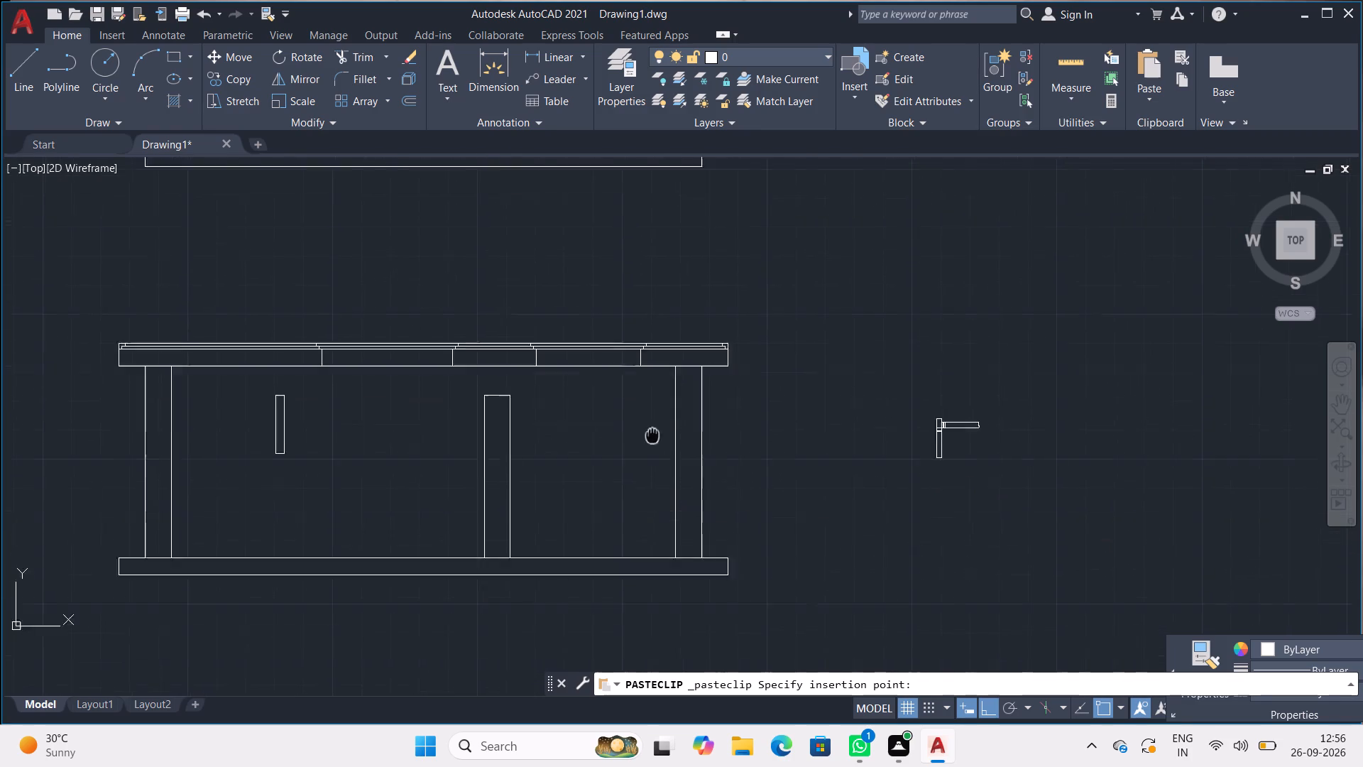
middle_click_drag(650, 422, 628, 356)
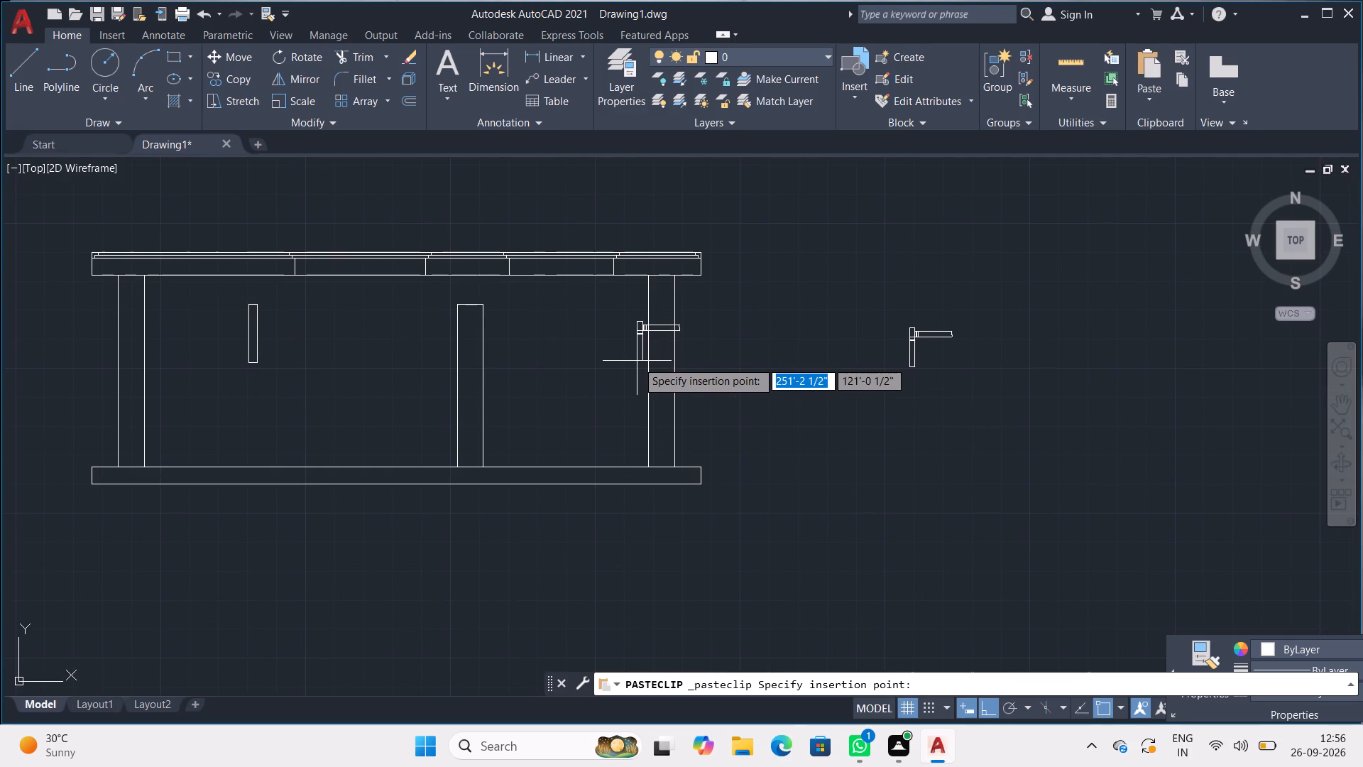
left_click(774, 324)
Draw a horizontal guide line inward across the frame's column nearest the pasted assembly, starting on its outer edge 3'9-1/4" above its base.
key("l")
key("Return")
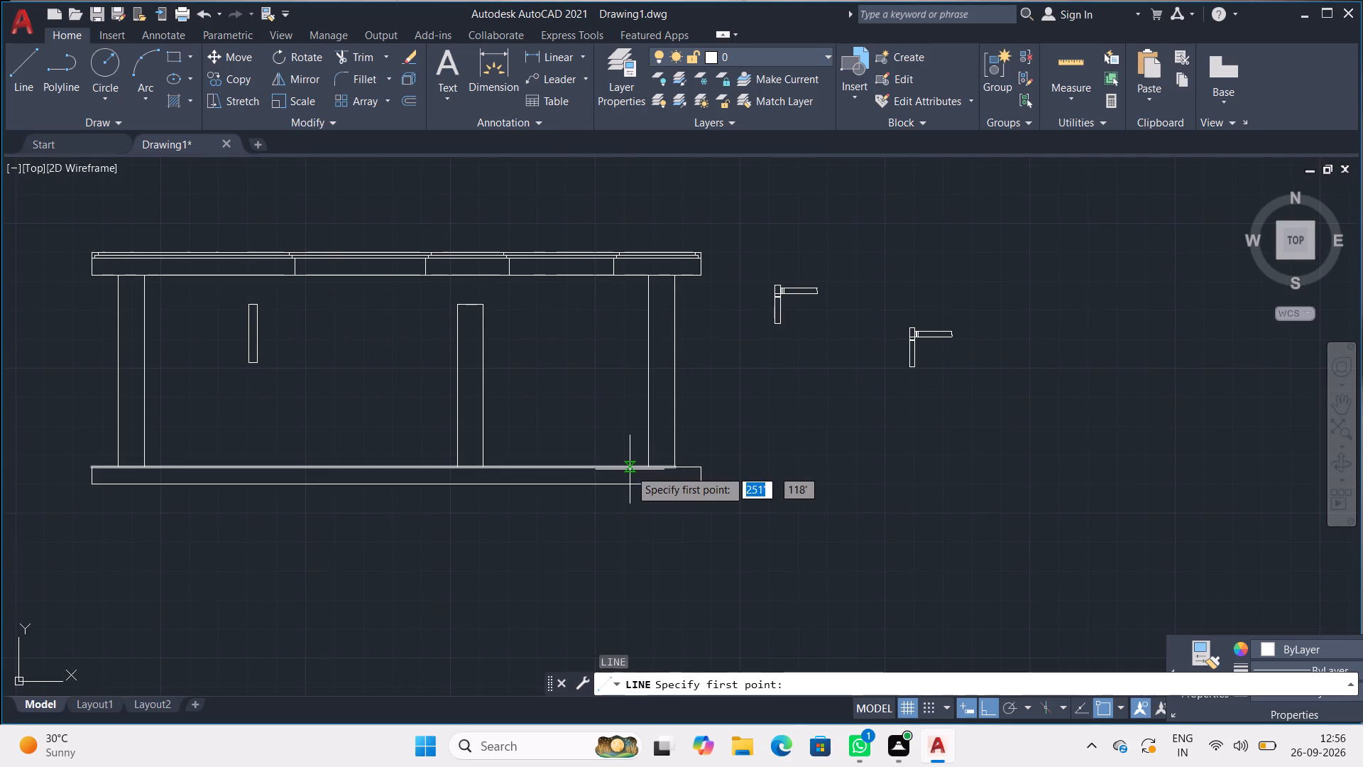
key("t")
key("k")
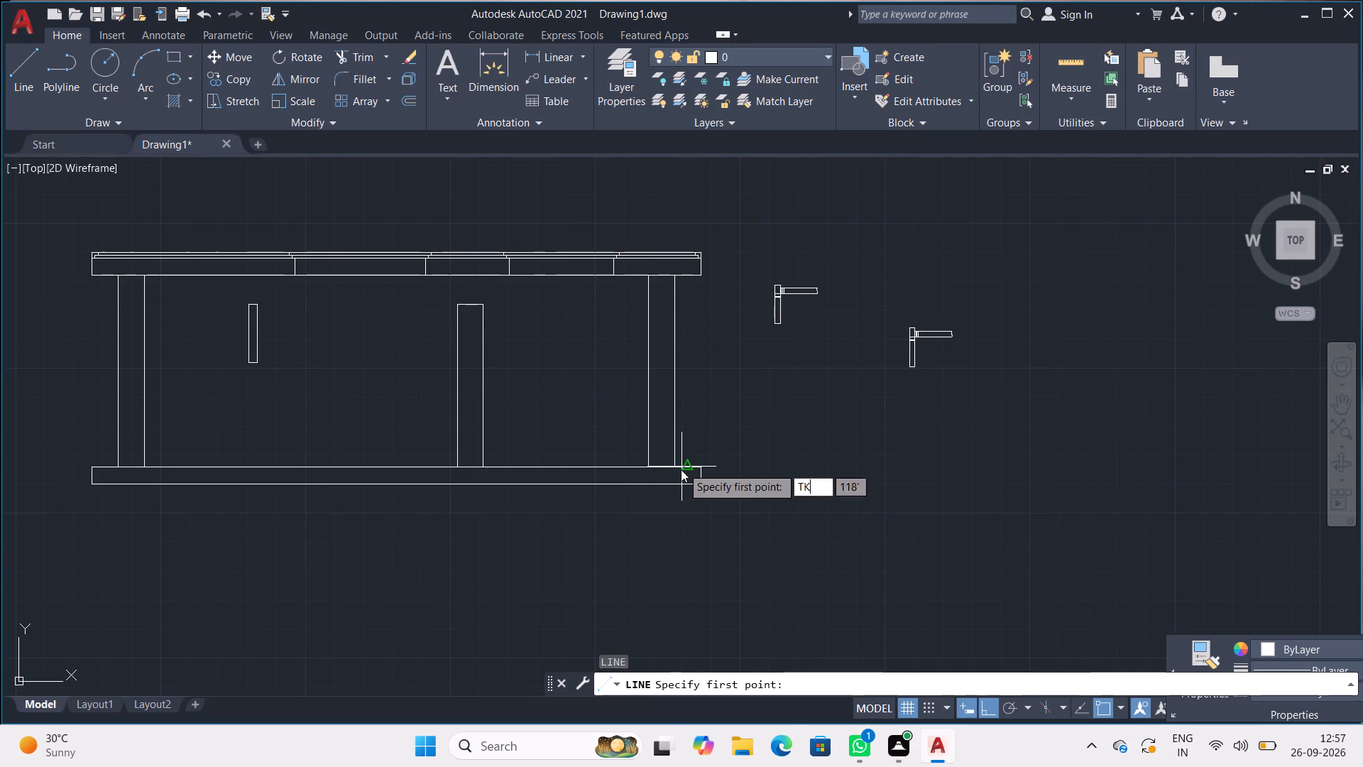
key("Return")
left_click(679, 472)
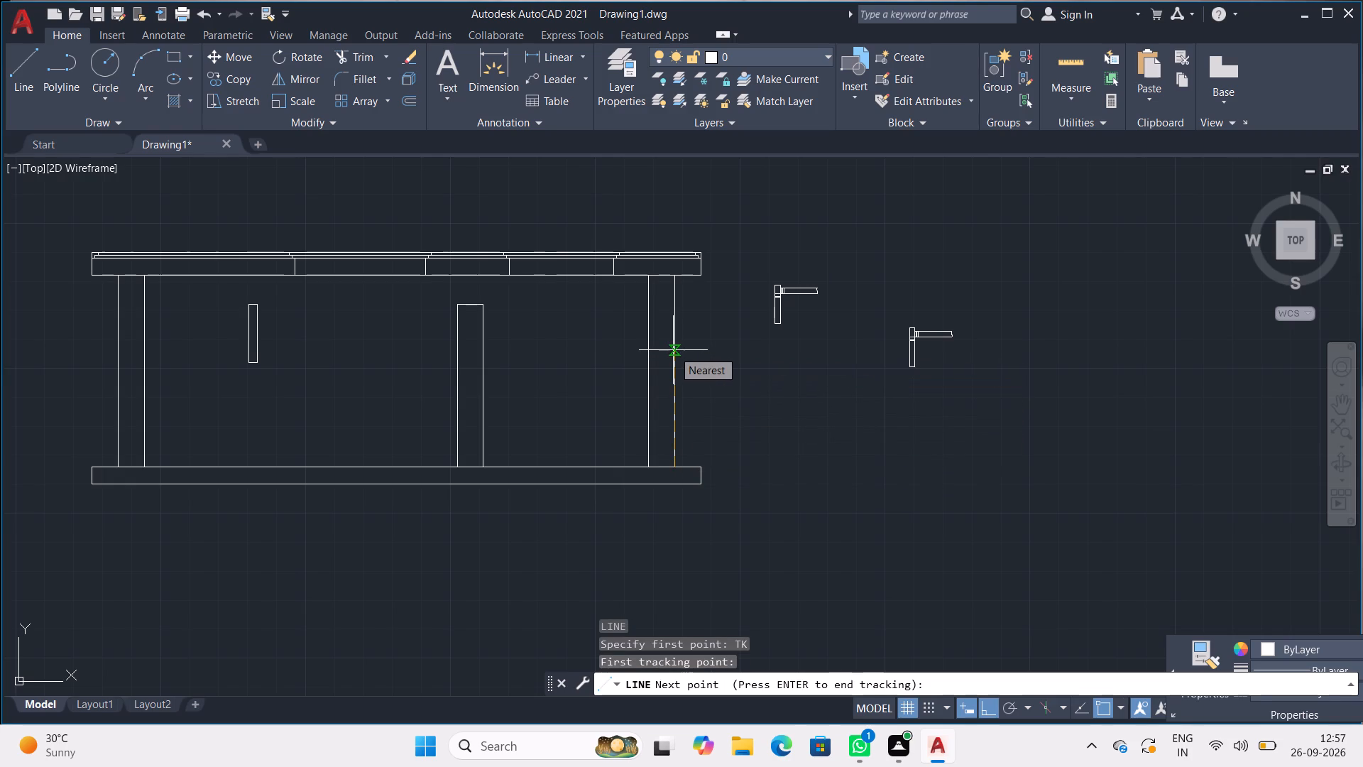
type("3'")
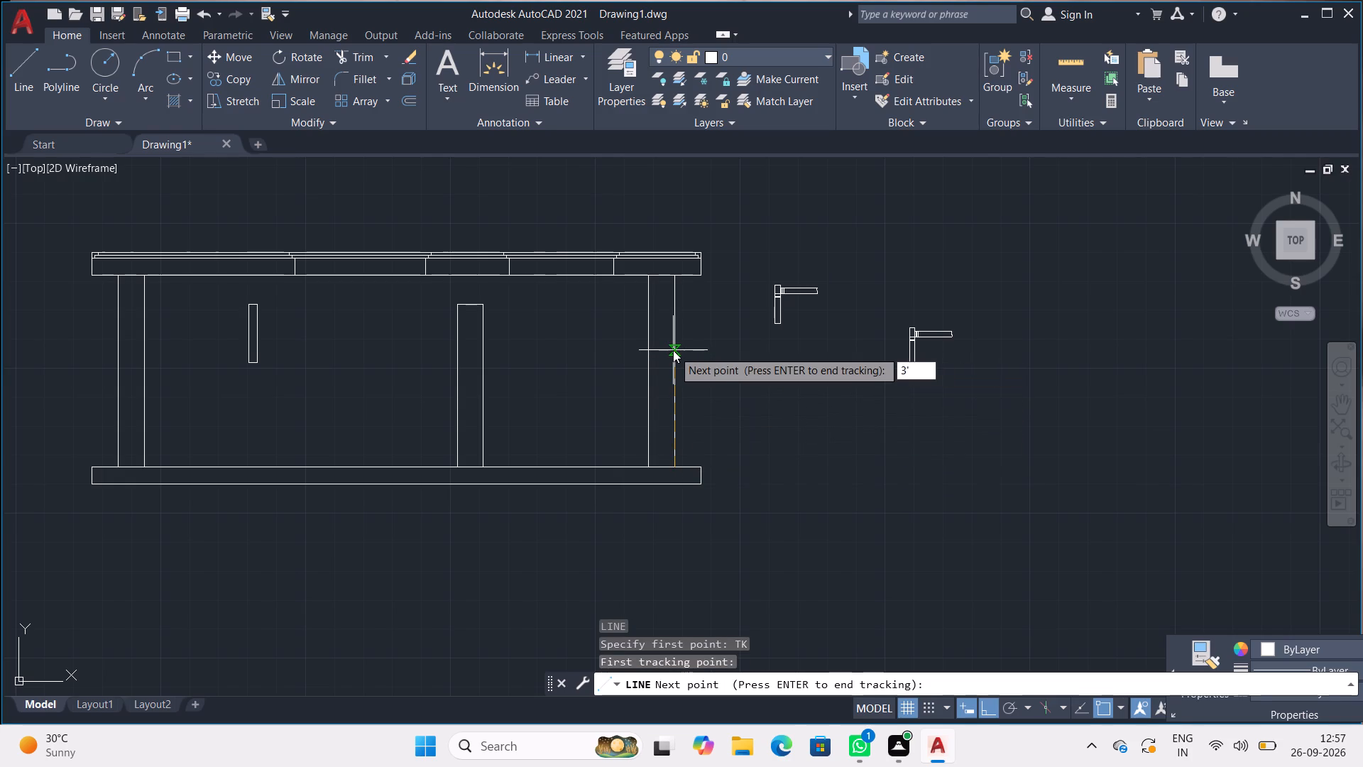
type("9-1/4\"")
key("Return")
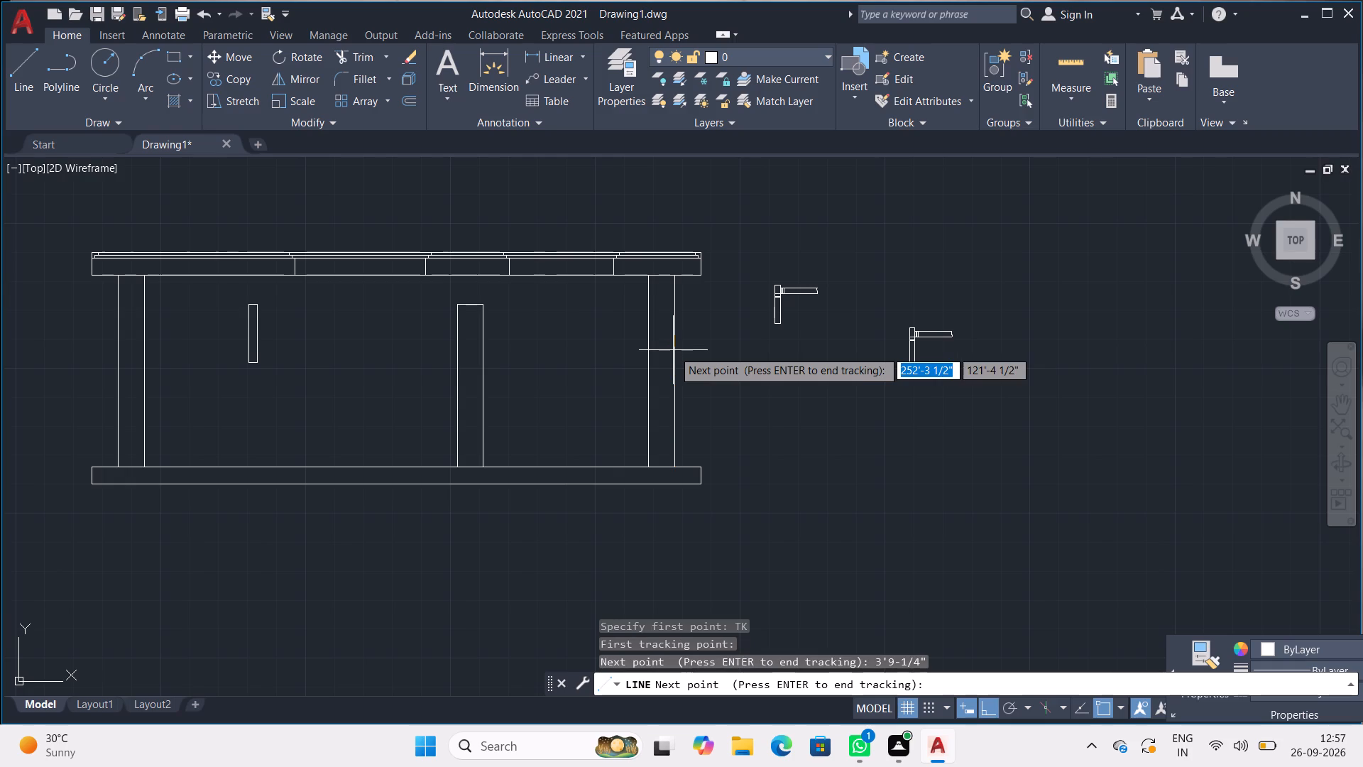
key("Return")
left_click(611, 352)
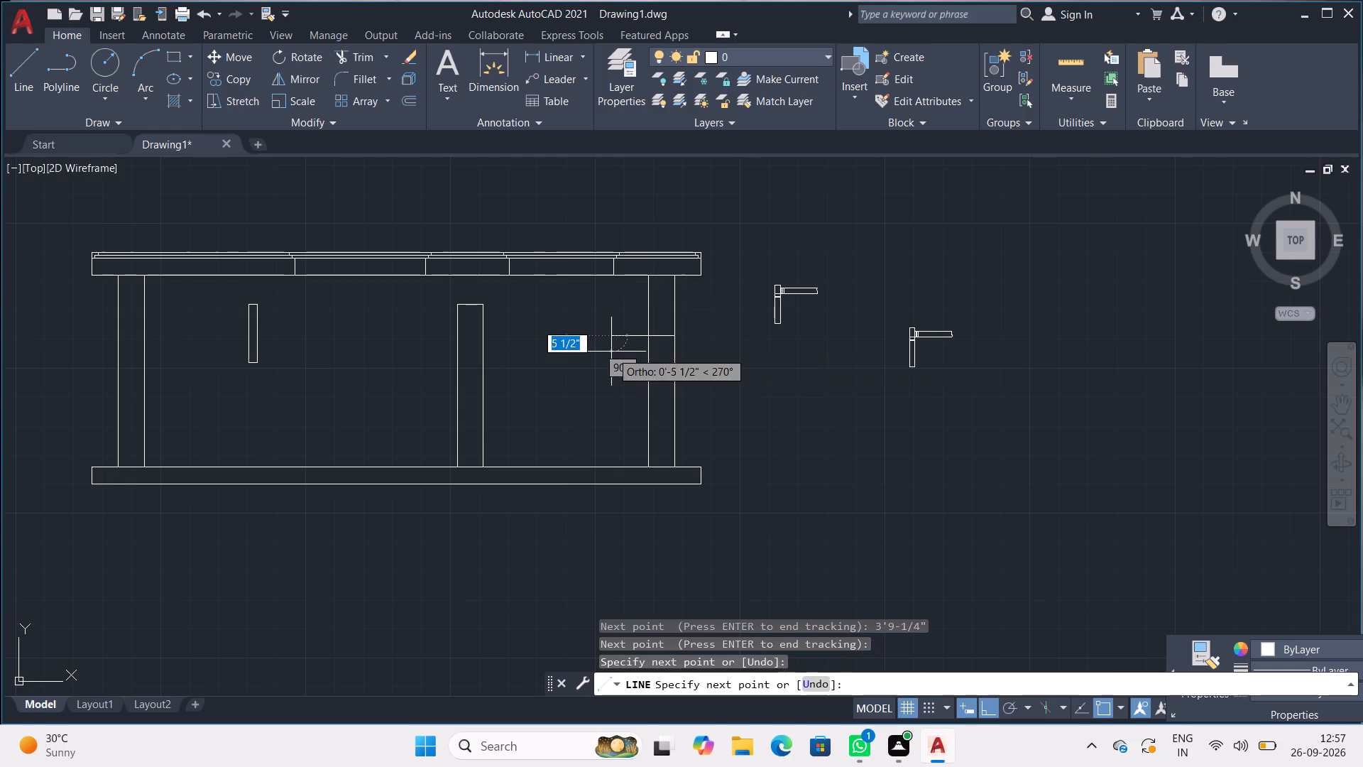
key("space")
With Ortho off, move the pasted assembly by its bar's lower end corner to 2 1/2" outside the column, level with the guide line.
left_click_drag(836, 266, 758, 268)
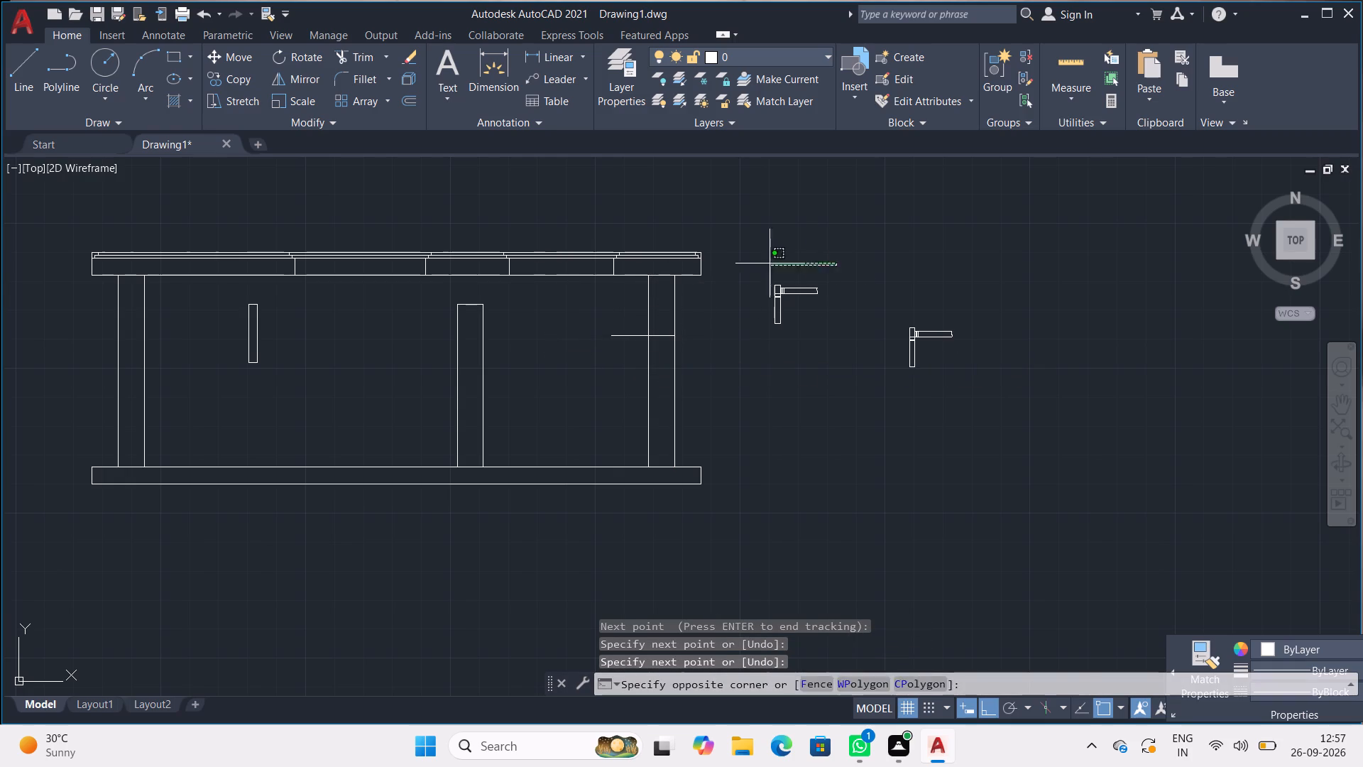
left_click_drag(758, 268, 909, 320)
key("m")
key("Return")
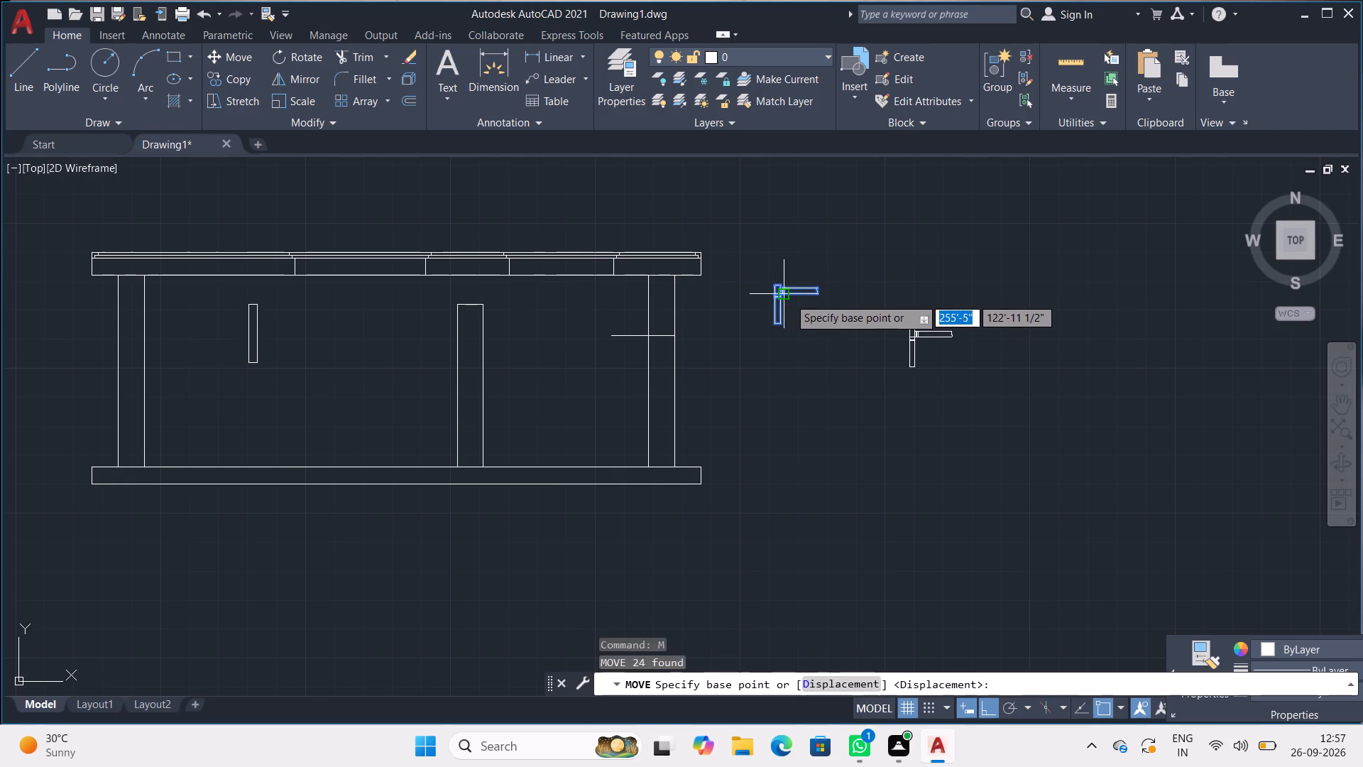
scroll(814, 291, "up", 3)
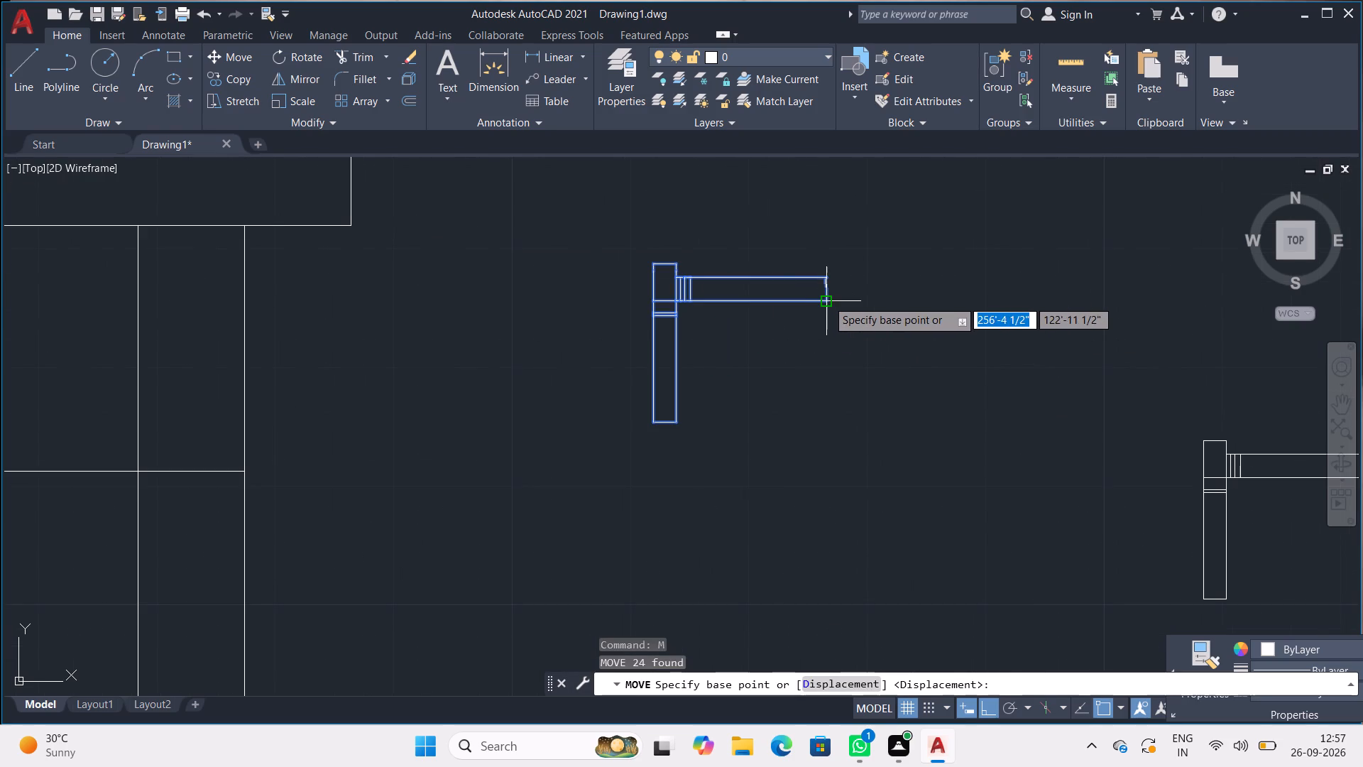
left_click(827, 300)
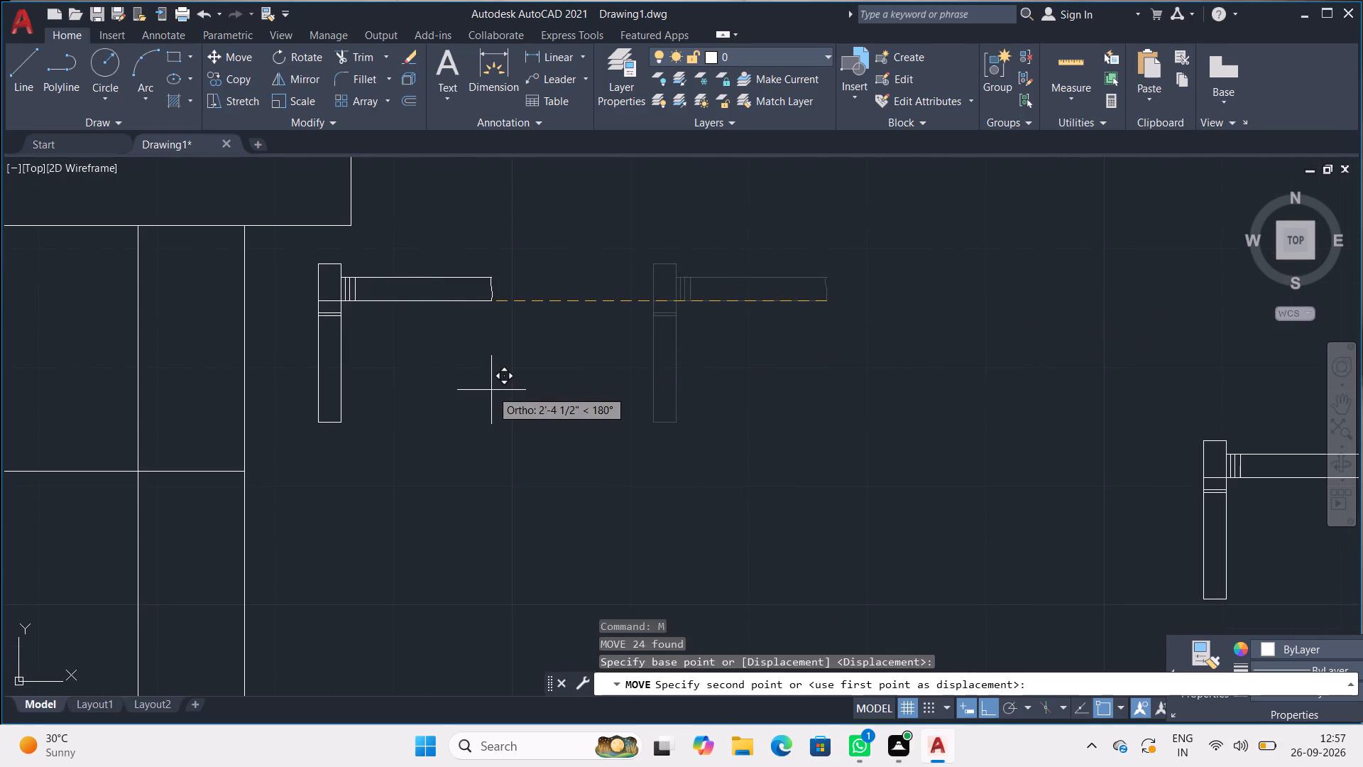
key("F8")
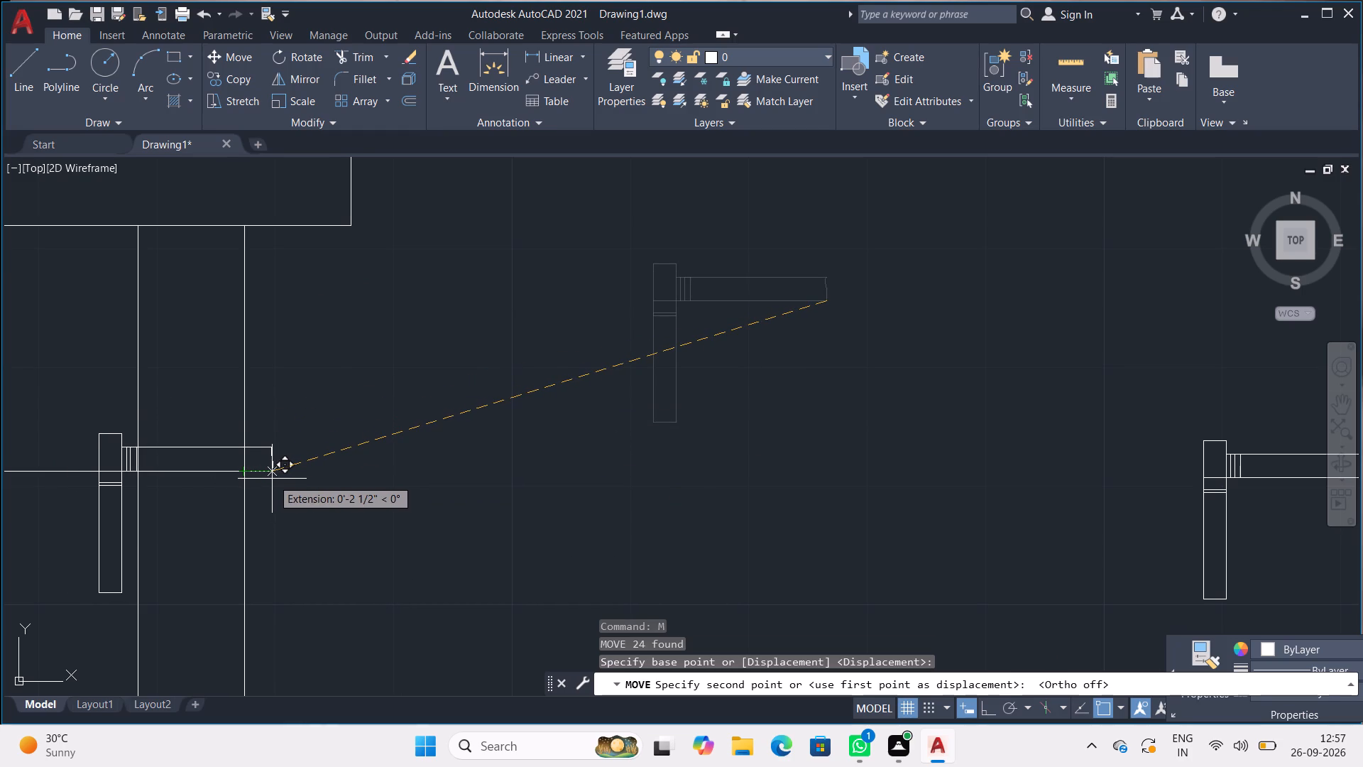
left_click(272, 479)
Delete the horizontal guide line across the column.
left_click(49, 469)
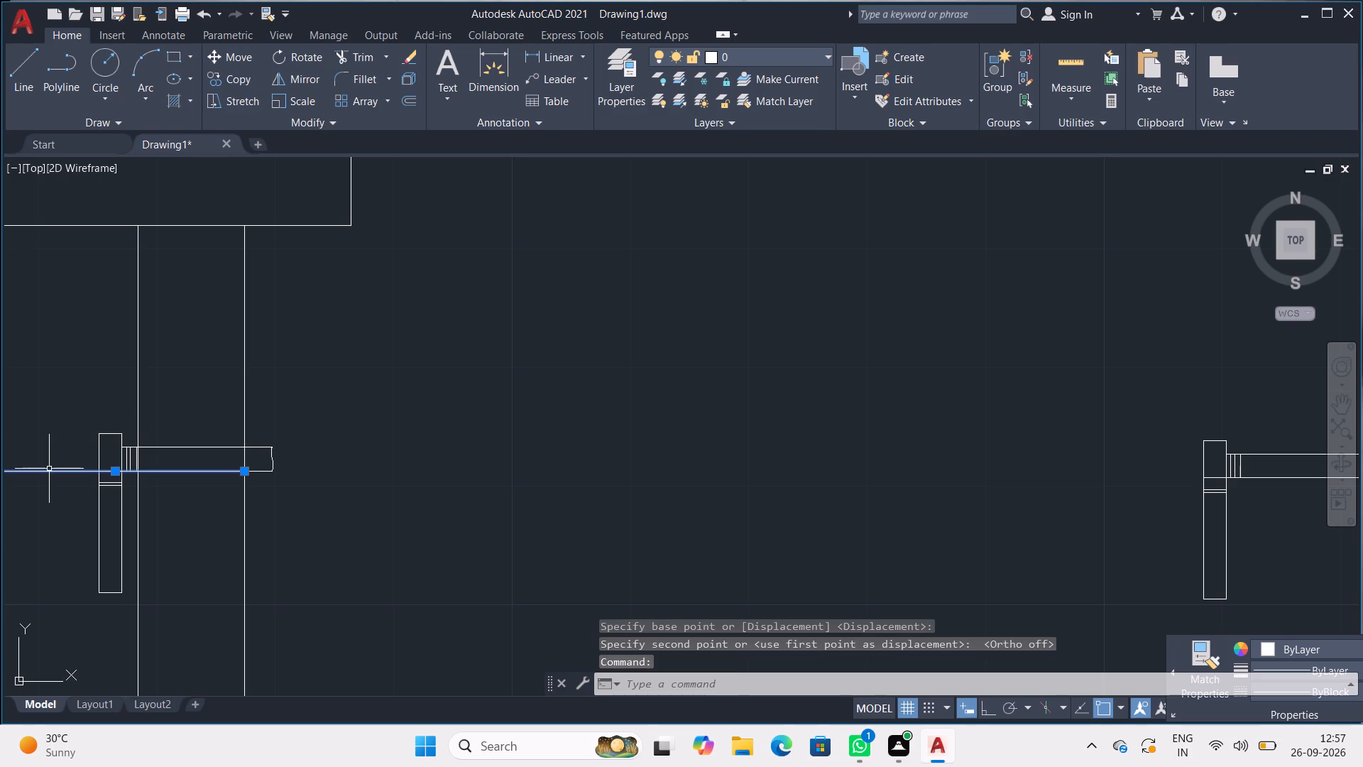
key("Delete")
scroll(100, 412, "down", 2)
middle_click_drag(101, 410, 535, 398)
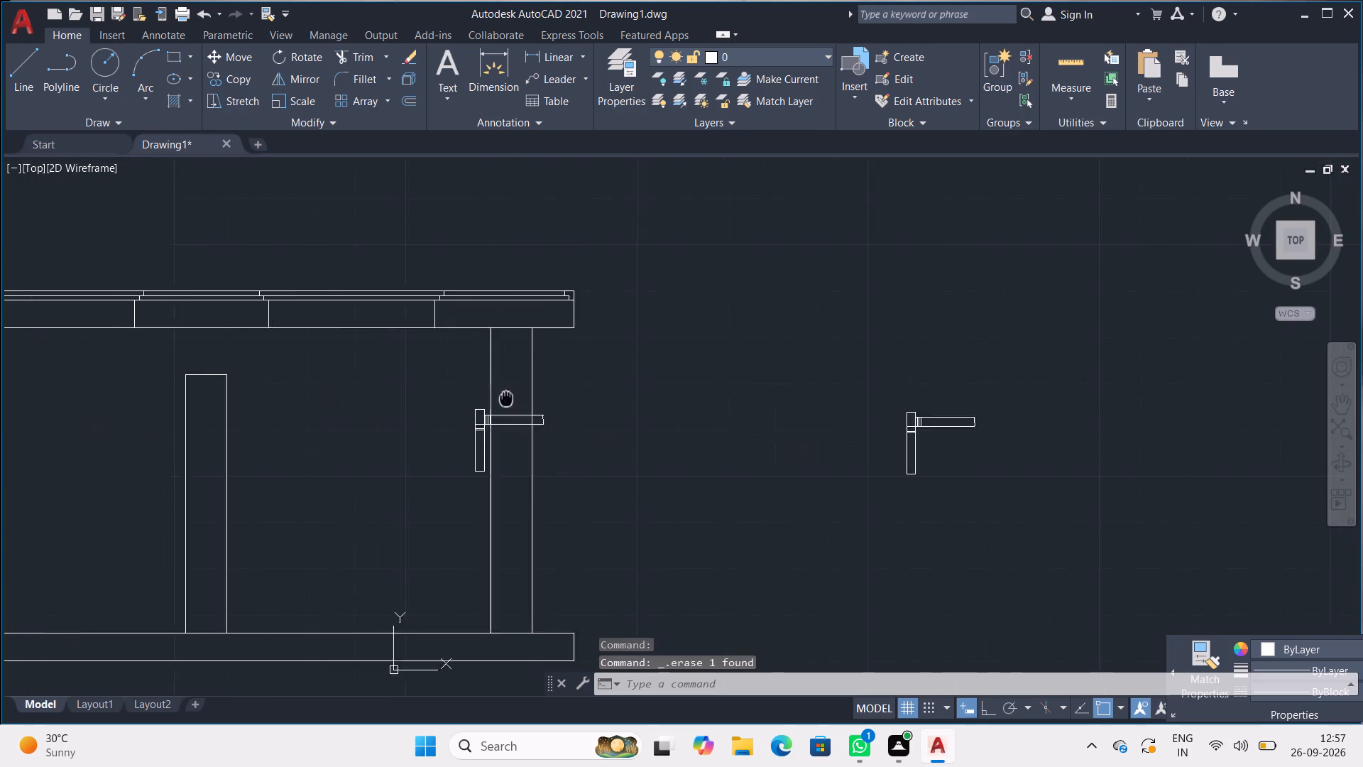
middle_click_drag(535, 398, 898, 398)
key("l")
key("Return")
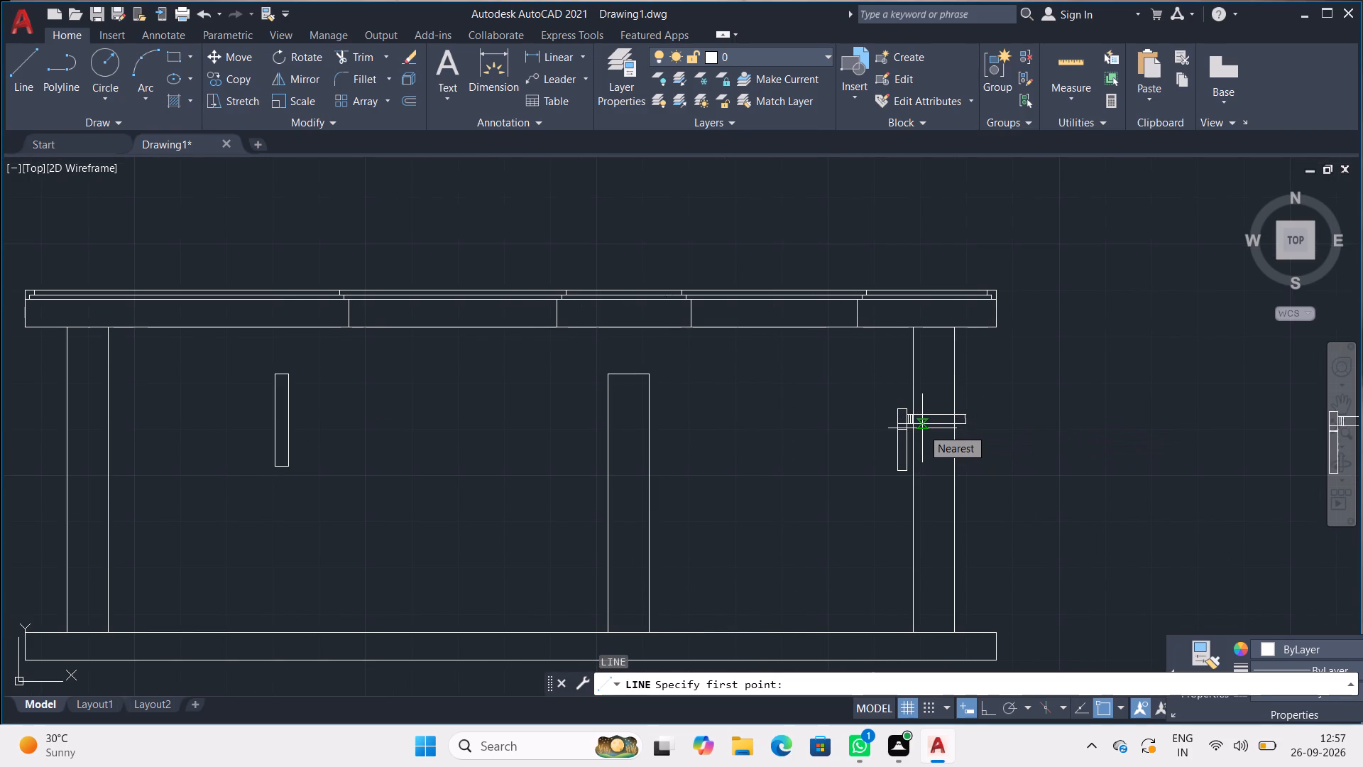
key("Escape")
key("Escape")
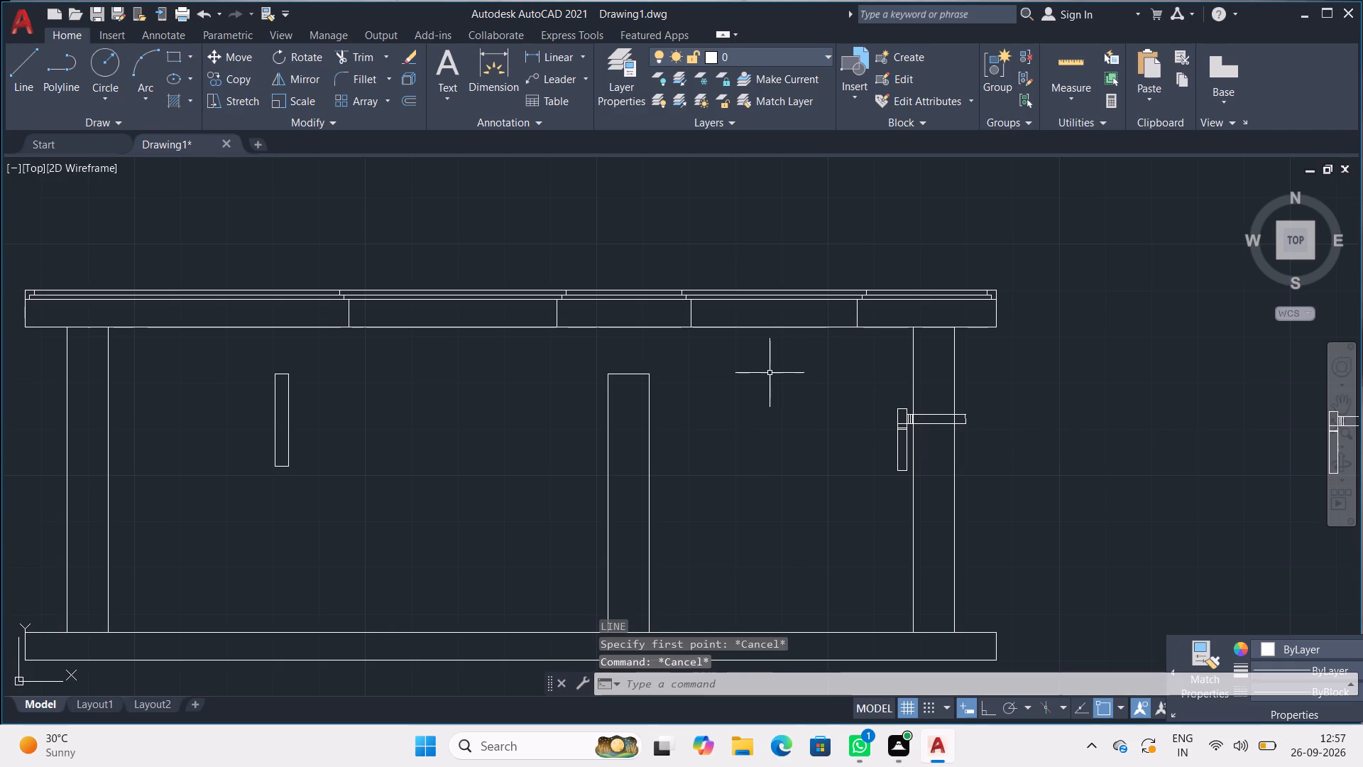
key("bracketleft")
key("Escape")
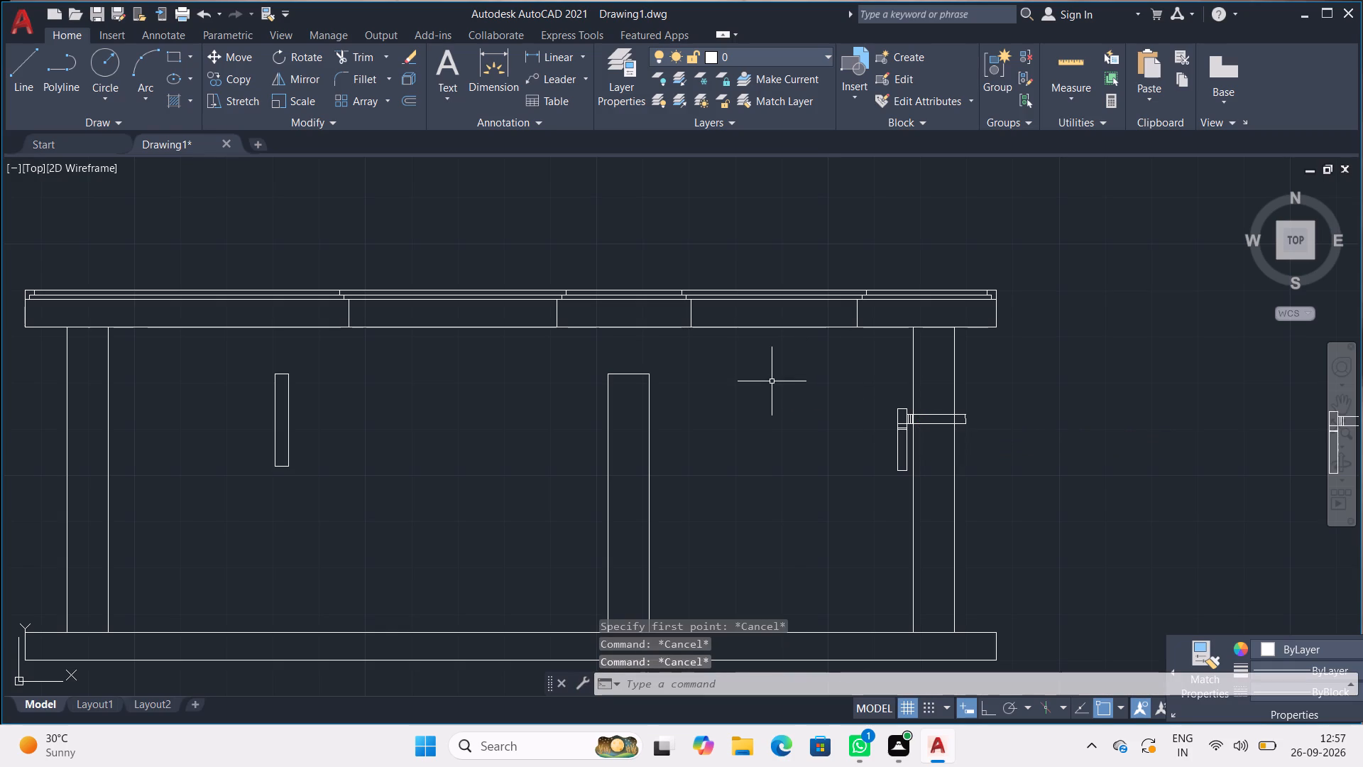
Set the current linetype for new objects to HIDDEN.
key("p")
key("r")
key("Return")
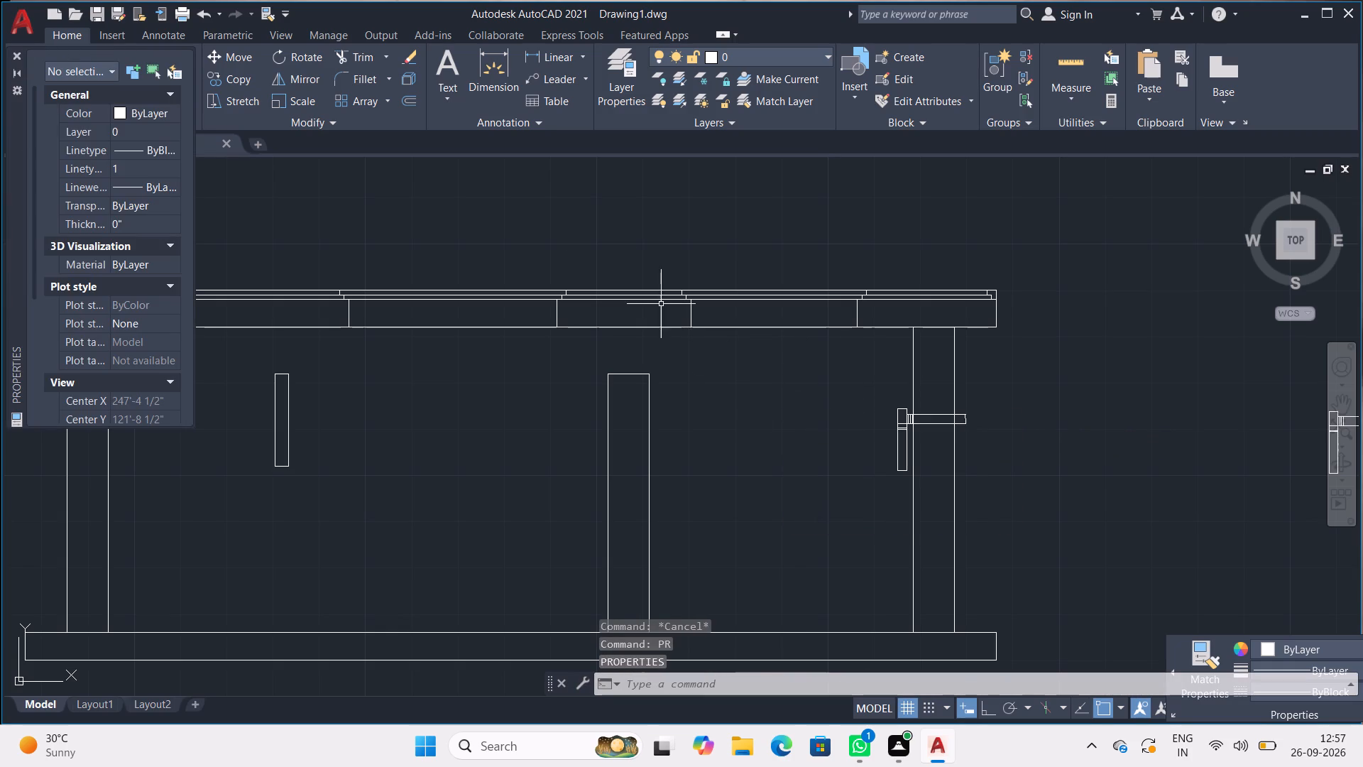
left_click(171, 150)
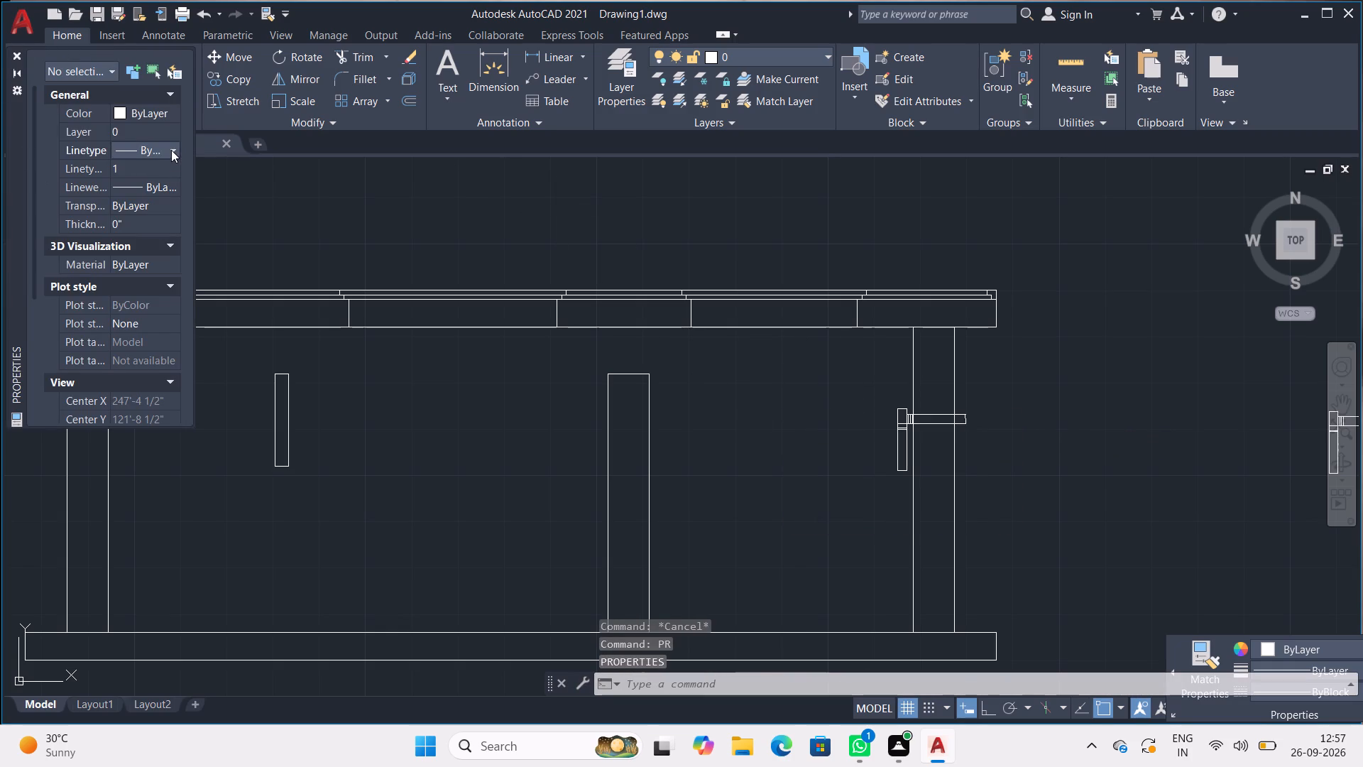
left_click(180, 147)
left_click(147, 207)
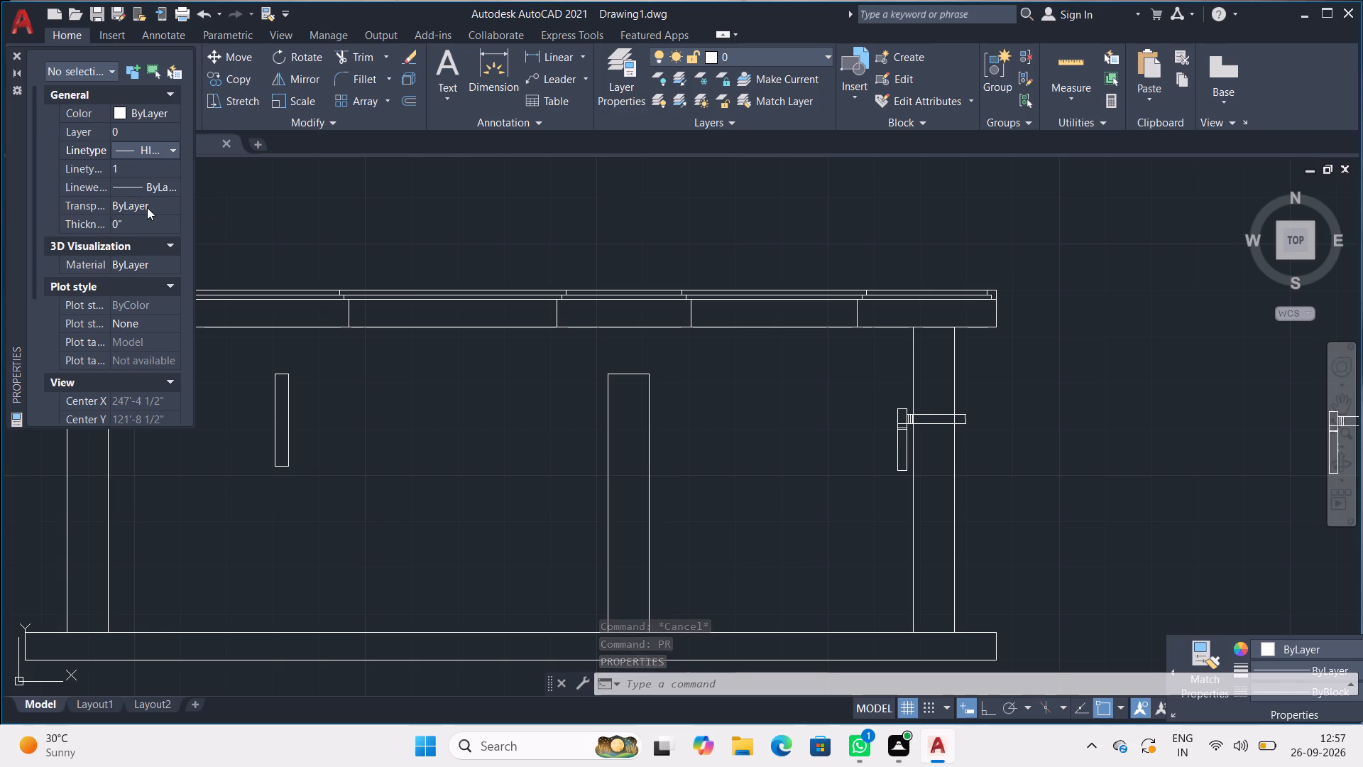
Draw a horizontal hidden line with Ortho on, from the curved bar end at mid-height across the frame to beyond the opposite column.
scroll(949, 398, "up", 3)
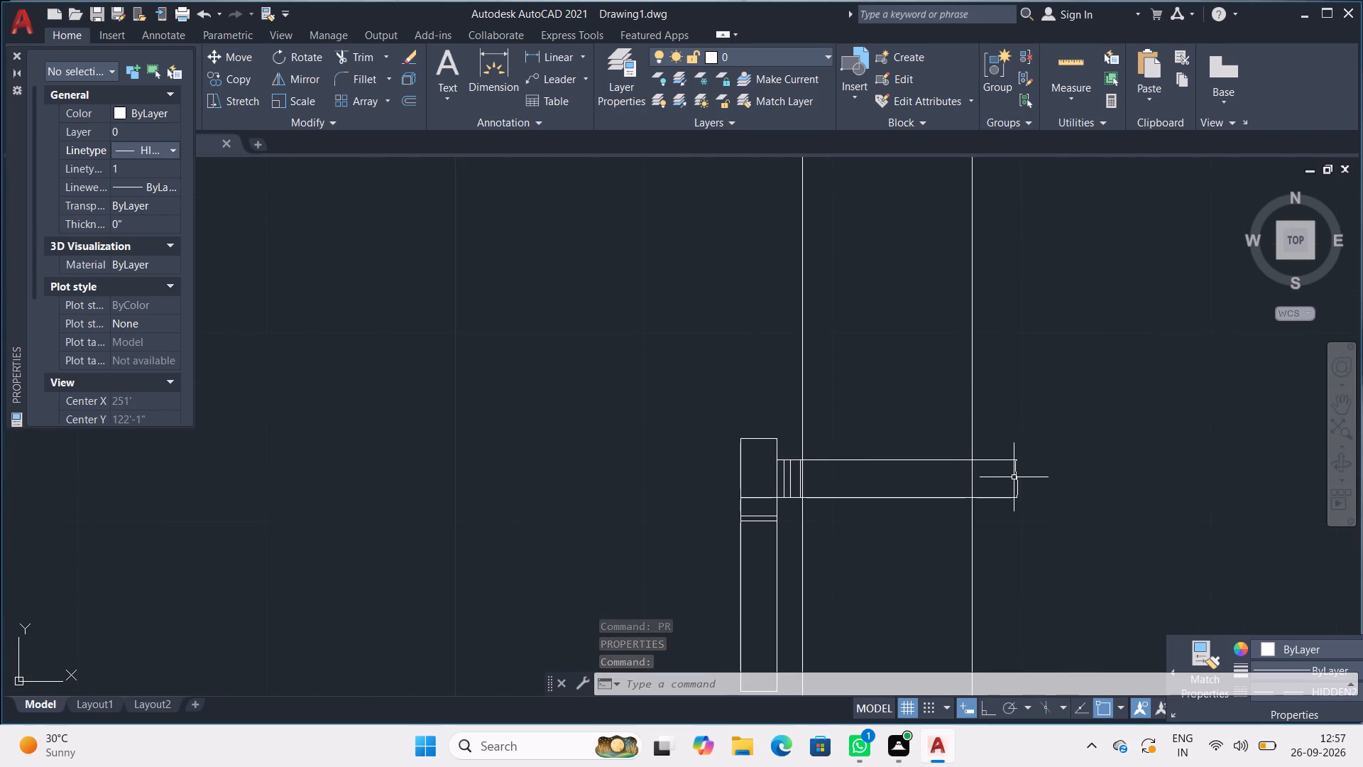
key("l")
key("Return")
left_click(1014, 477)
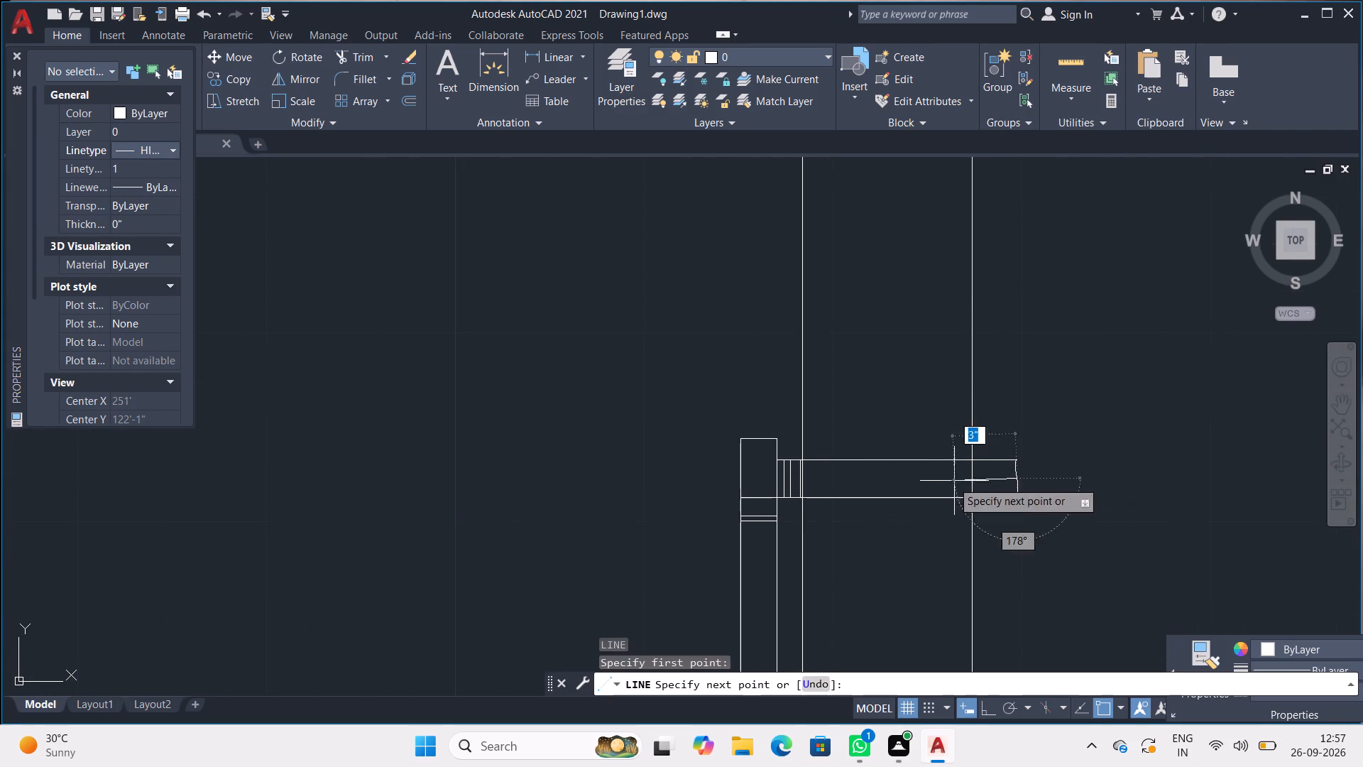
scroll(688, 467, "down", 3)
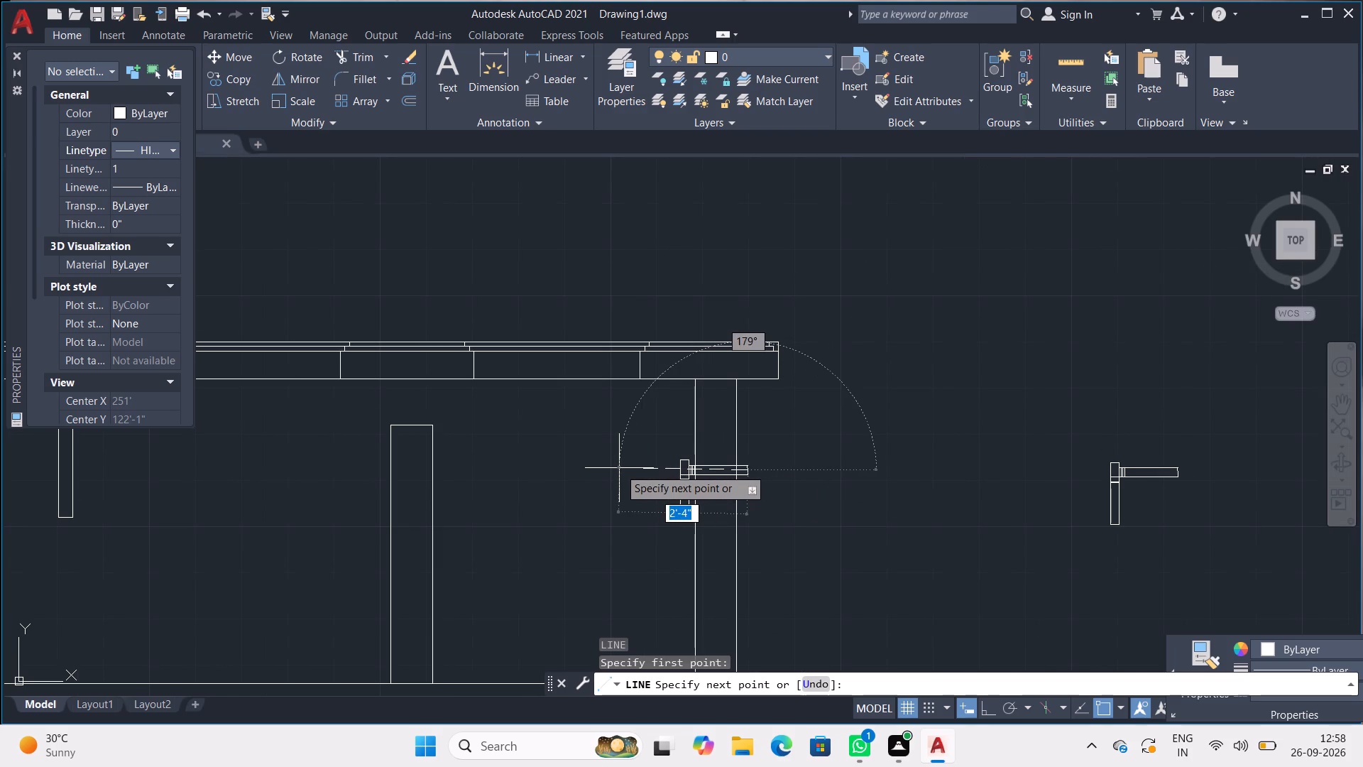
key("F8")
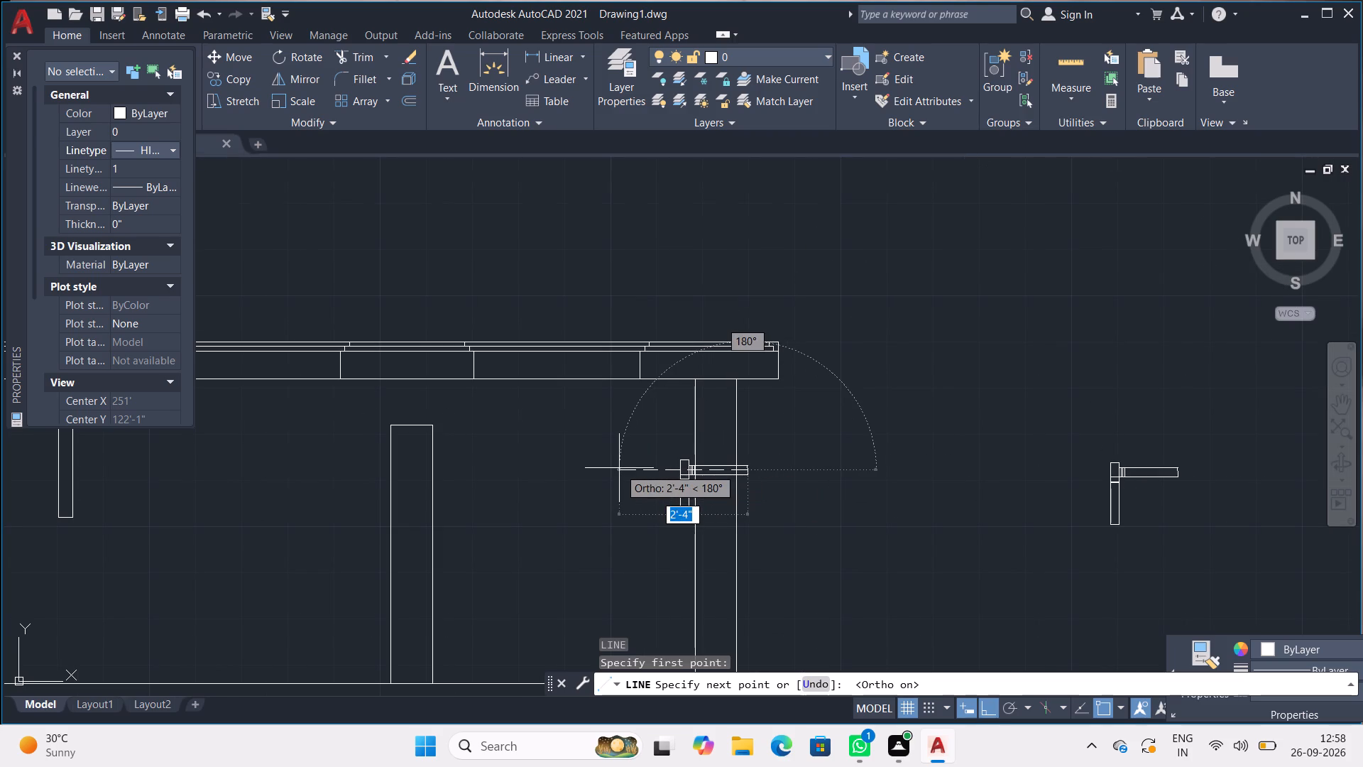
middle_click_drag(619, 468, 1207, 465)
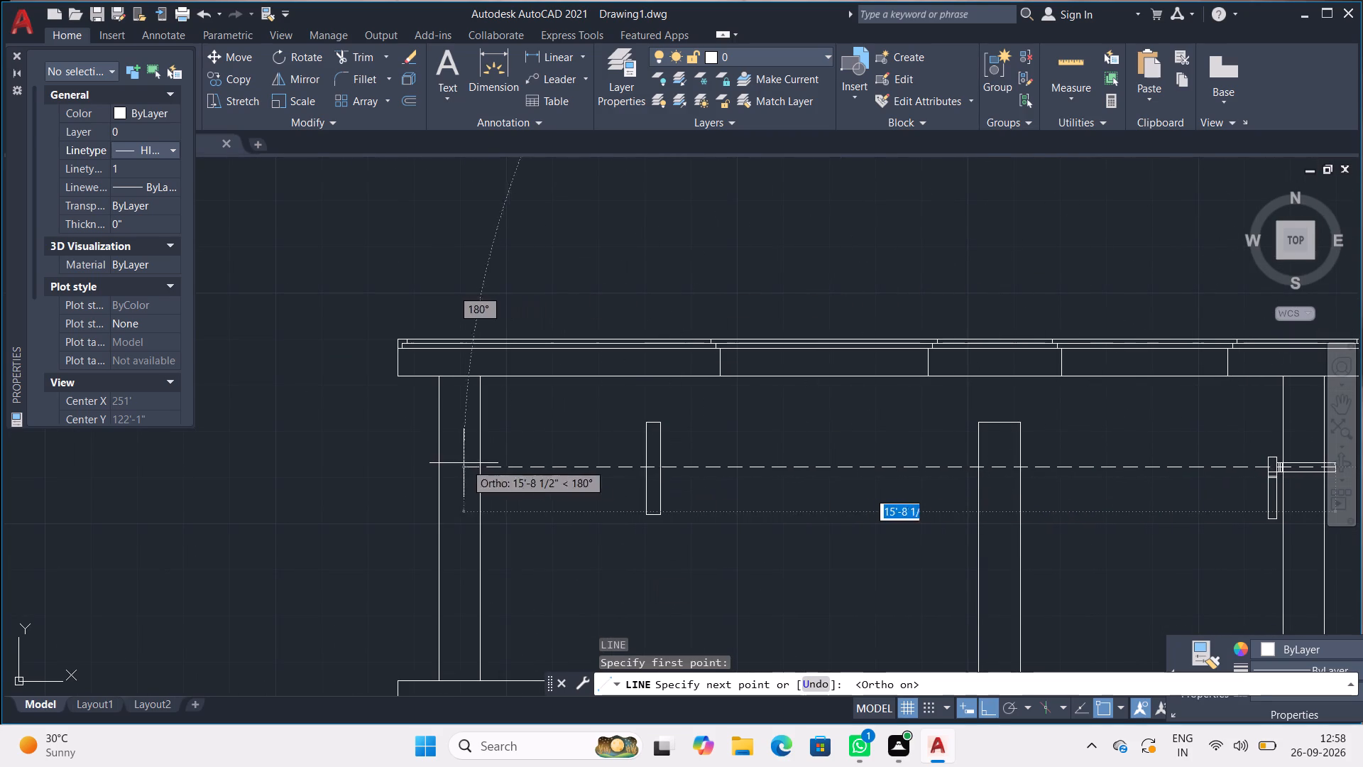
left_click(361, 467)
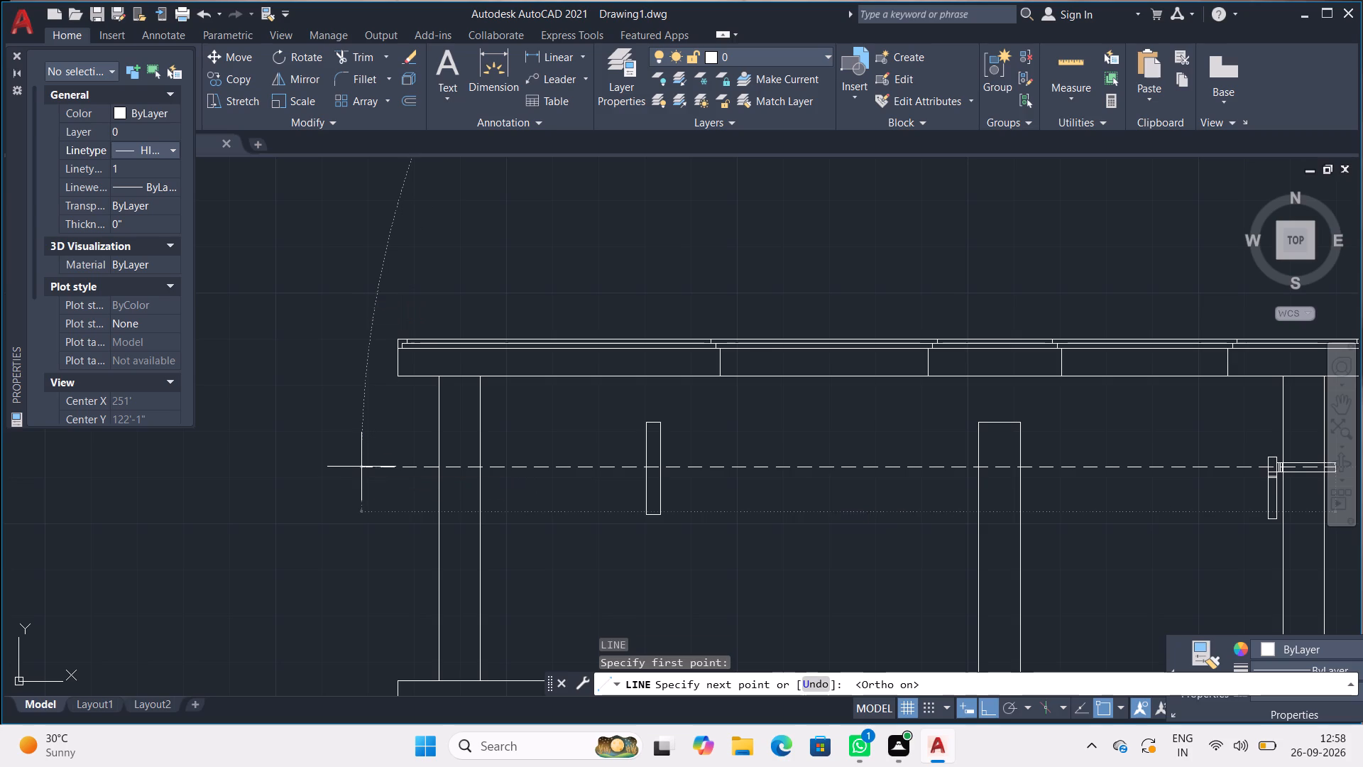
key("Escape")
Trim the hidden line's overhang beyond the outer edge of the far column.
type("TR")
key("Return")
left_click_drag(395, 444, 392, 494)
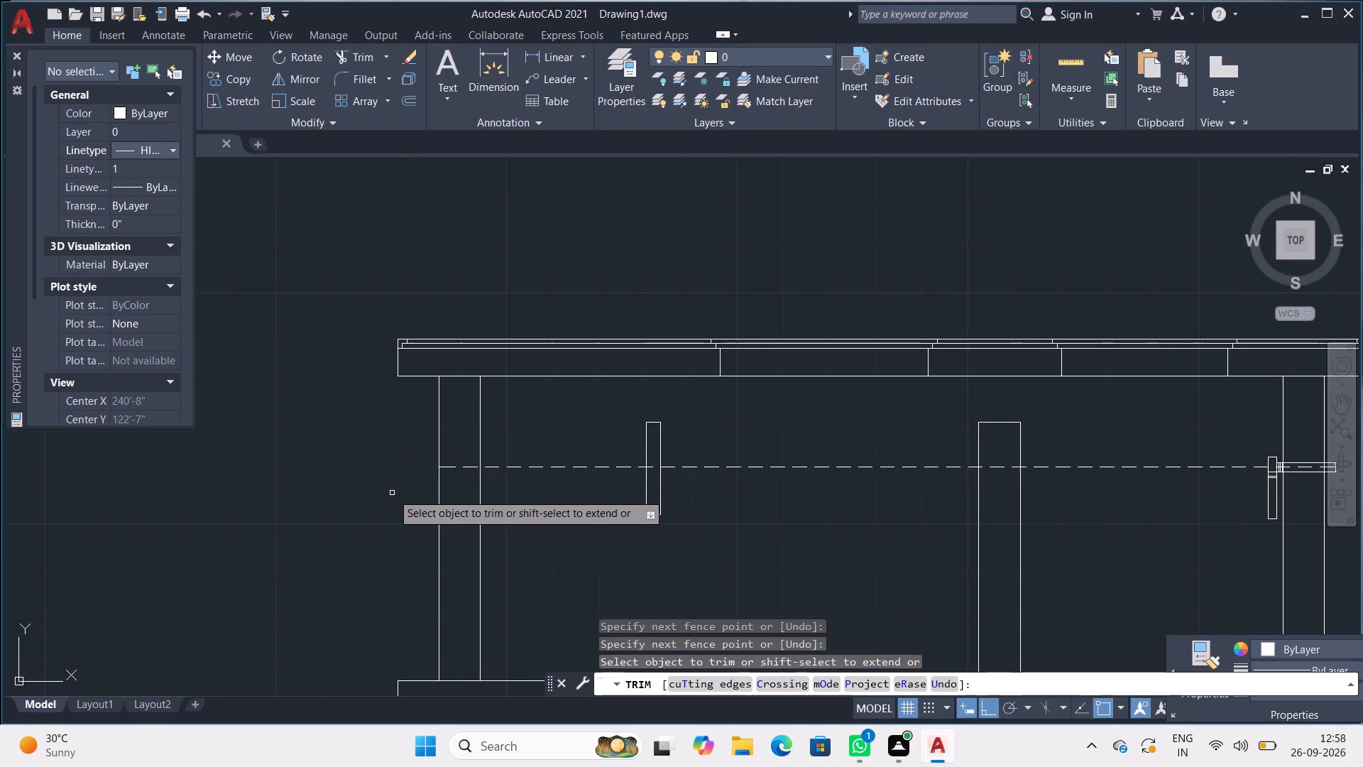
key("Escape")
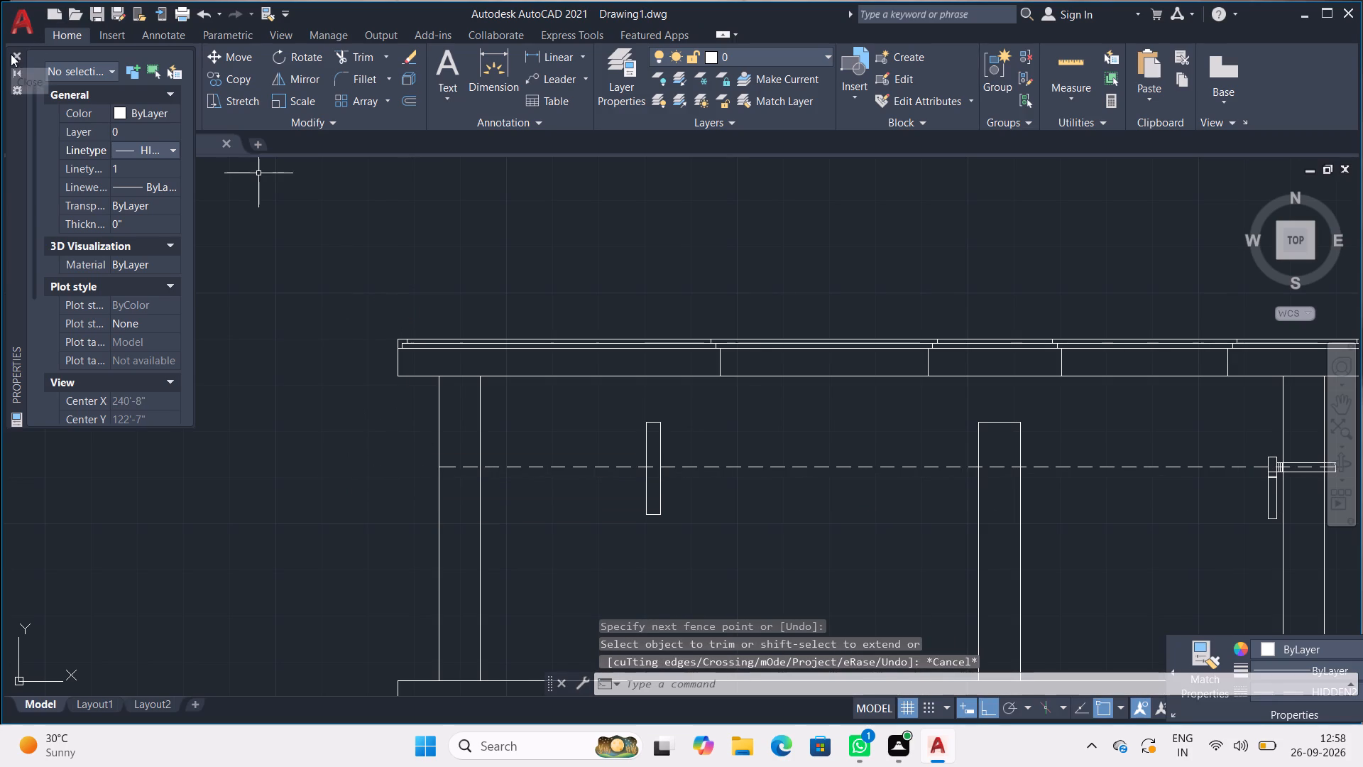
Set the current linetype back to ByLayer and close the object properties.
left_click(146, 151)
left_click(150, 170)
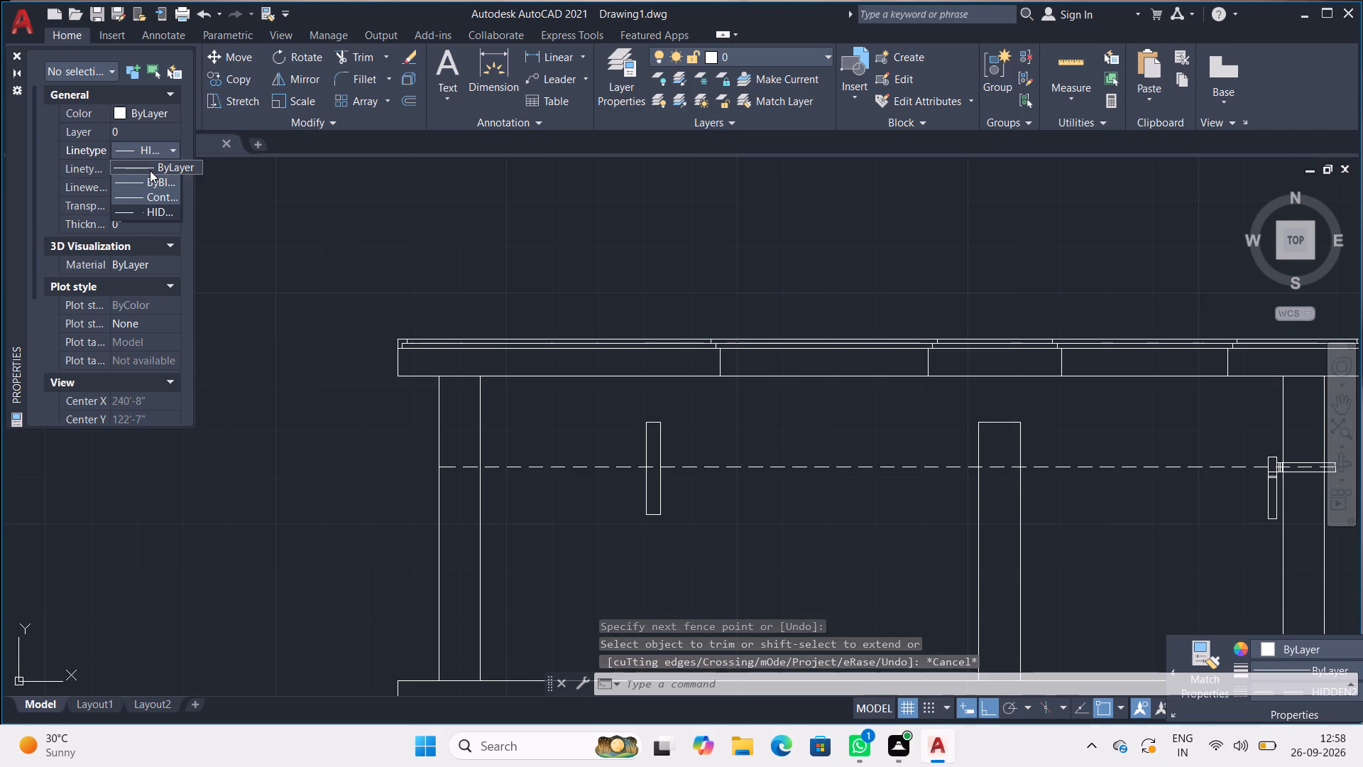
left_click(16, 55)
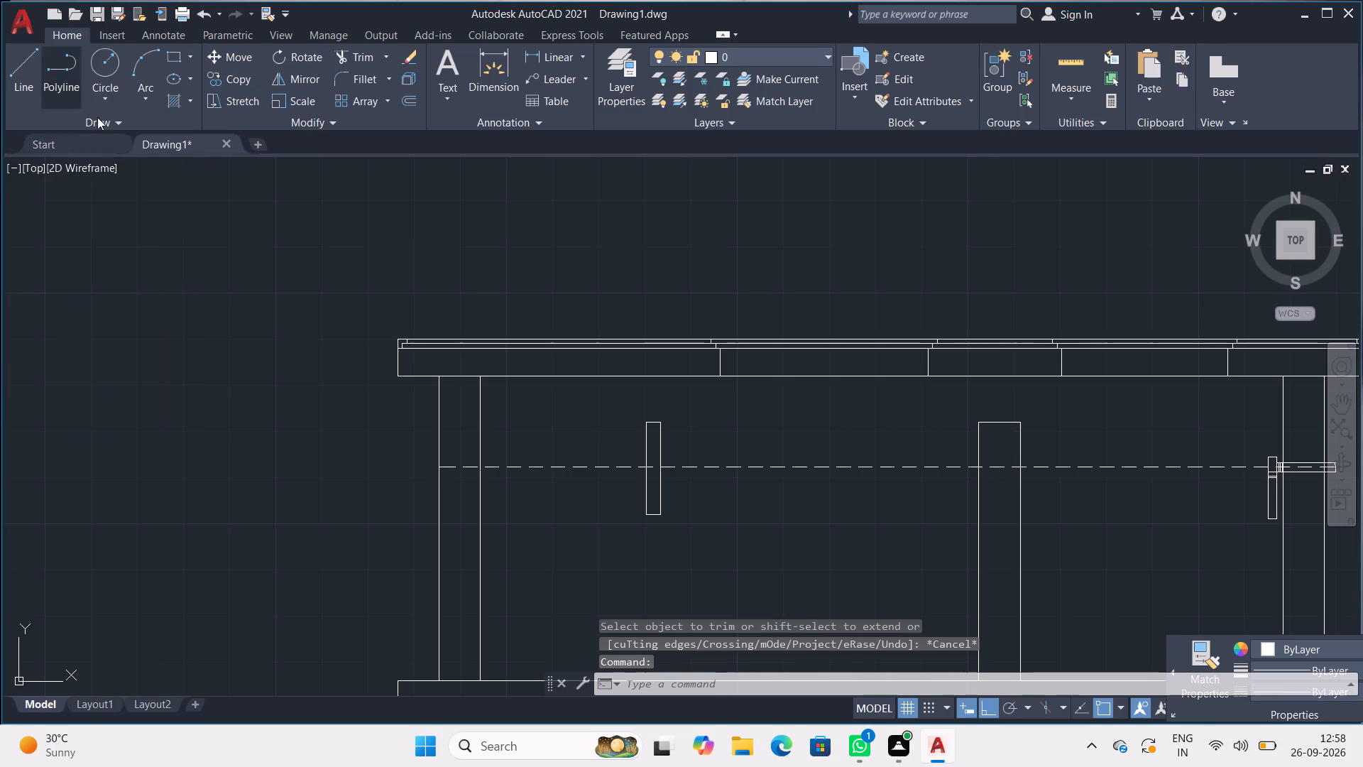
Paste another copy of the bar-and-post assembly in the empty space beside the frame, above the original assembly.
scroll(425, 356, "down", 1)
middle_click_drag(789, 486, 302, 431)
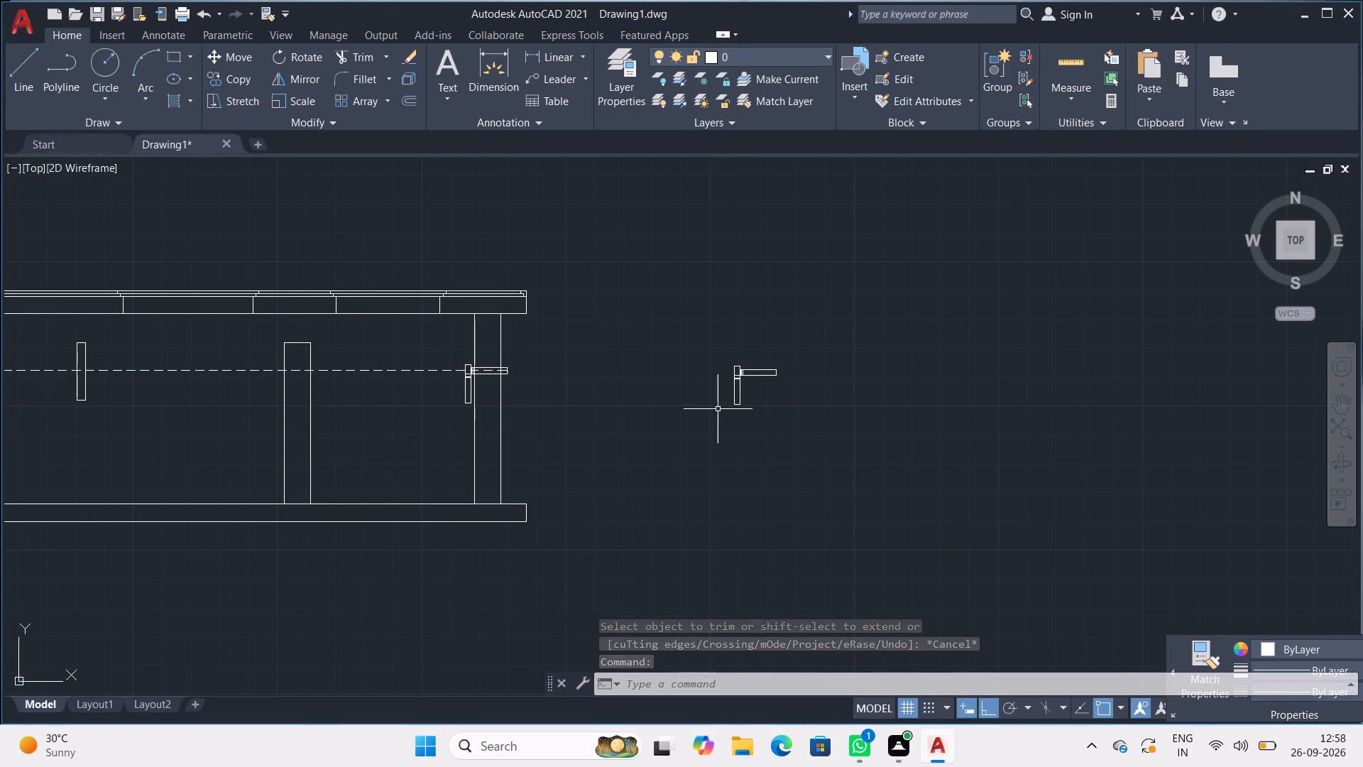
left_click_drag(856, 335, 660, 394)
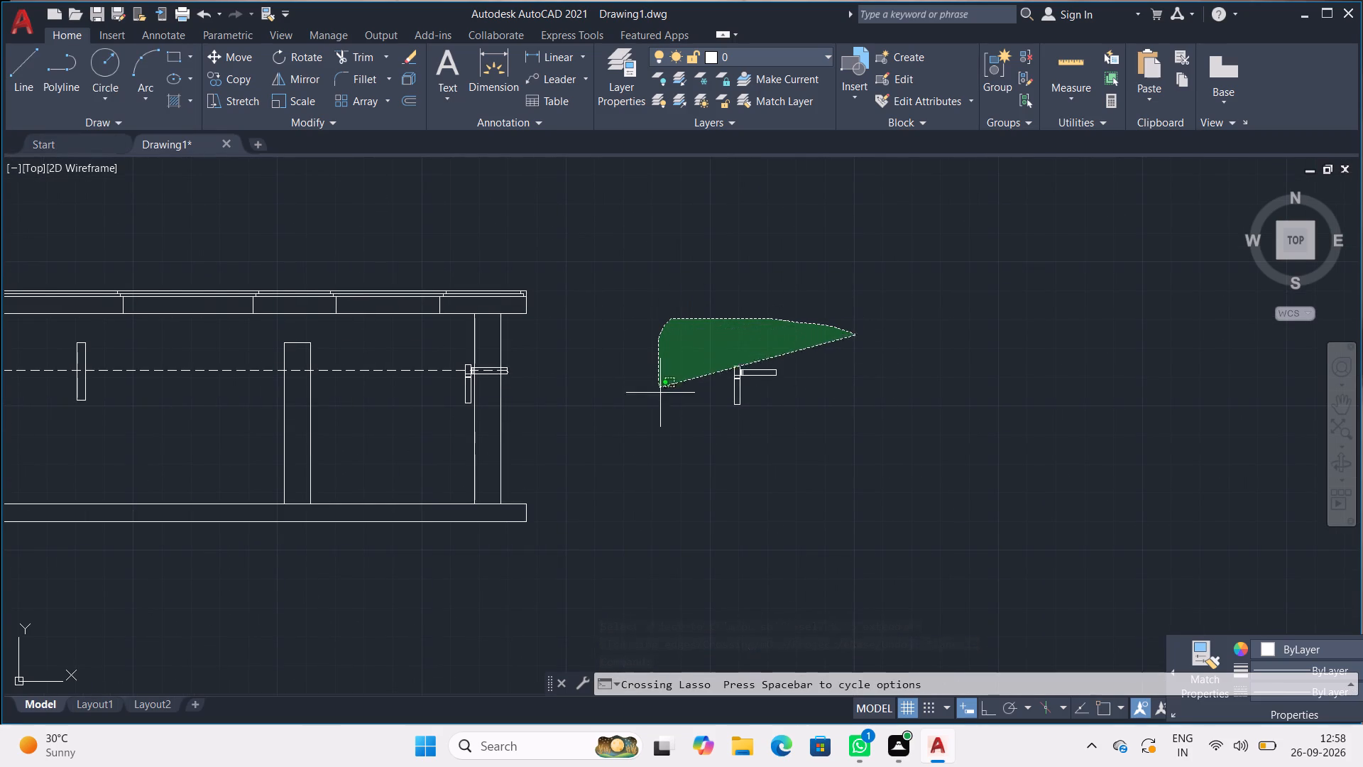
left_click_drag(660, 394, 669, 337)
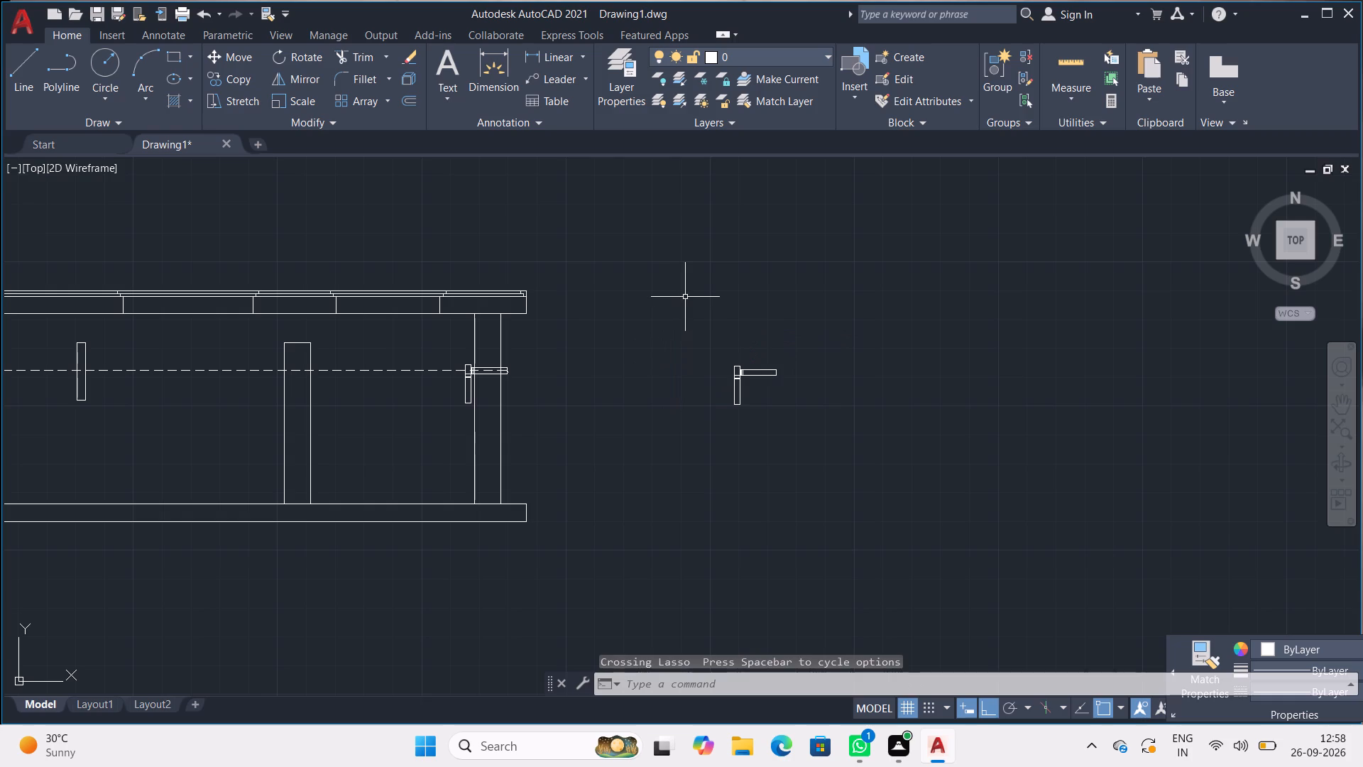
key("ctrl+v")
left_click_drag(677, 313, 684, 319)
Mirror the newly pasted assembly about a vertical line just beyond its bar end, keeping the source.
left_click_drag(764, 266, 707, 232)
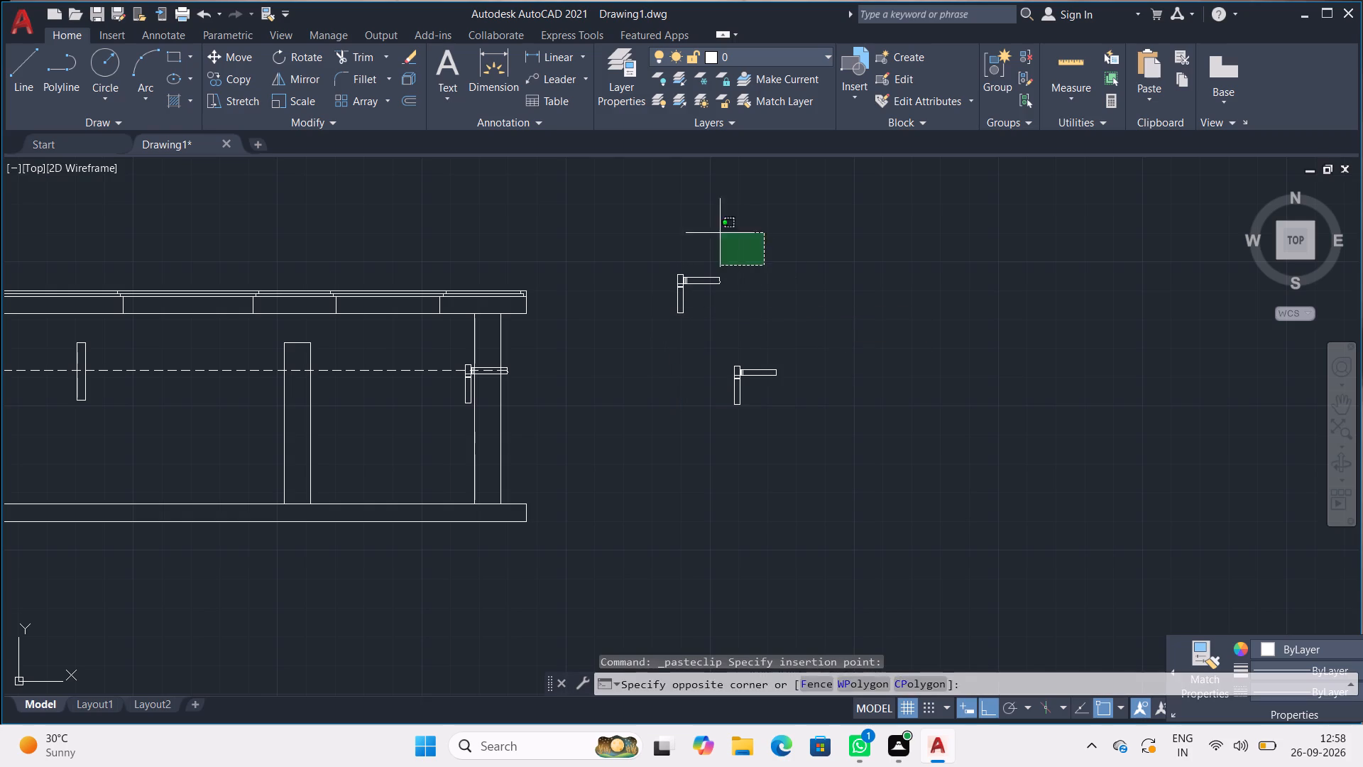
left_click_drag(707, 232, 854, 385)
key("Escape")
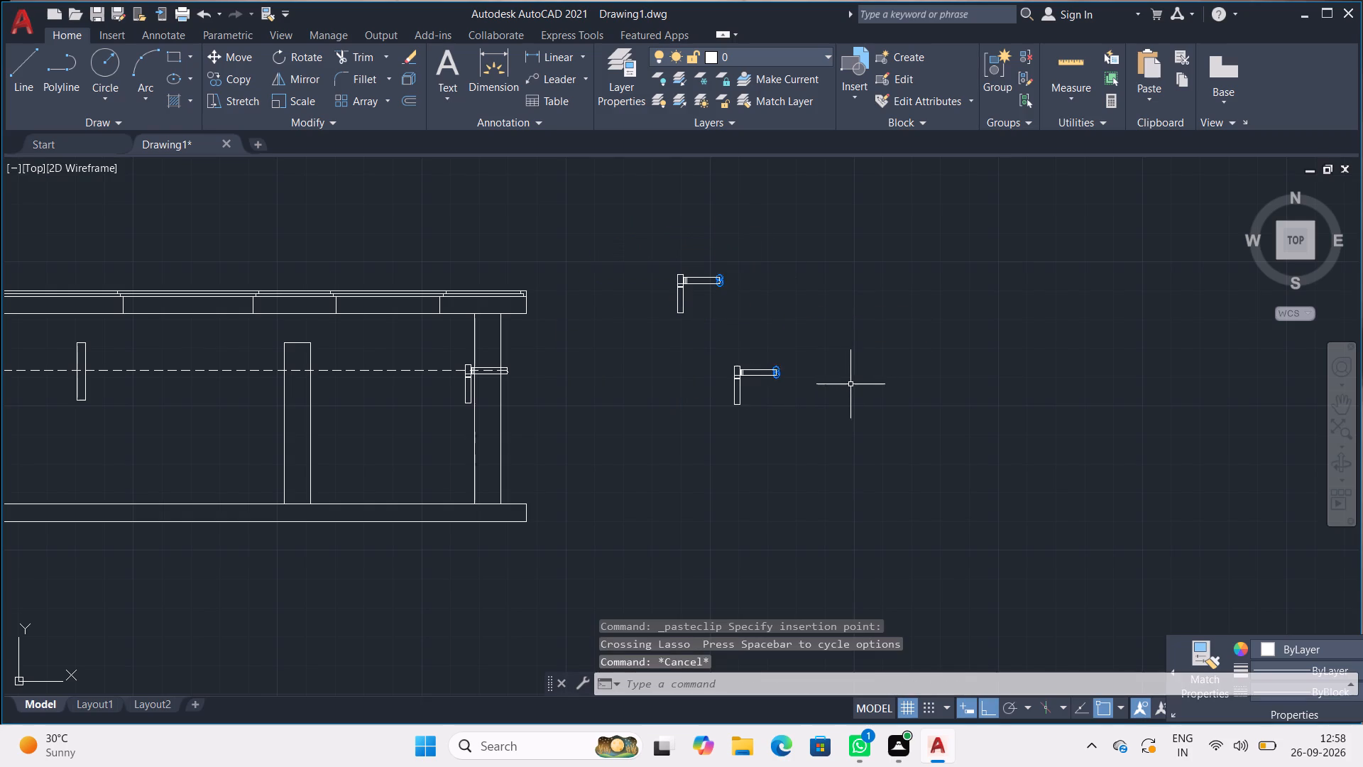
left_click_drag(791, 273, 674, 320)
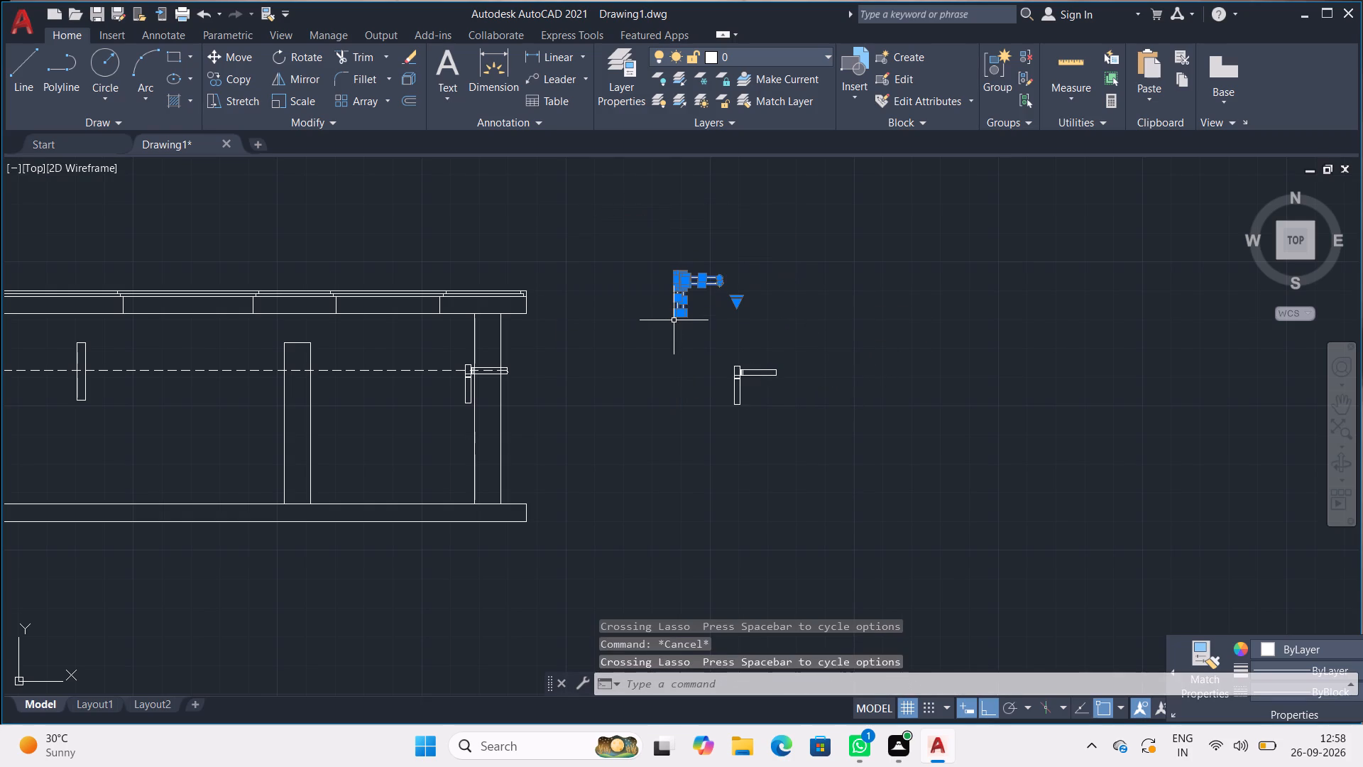
type("MI")
key("Return")
left_click(745, 312)
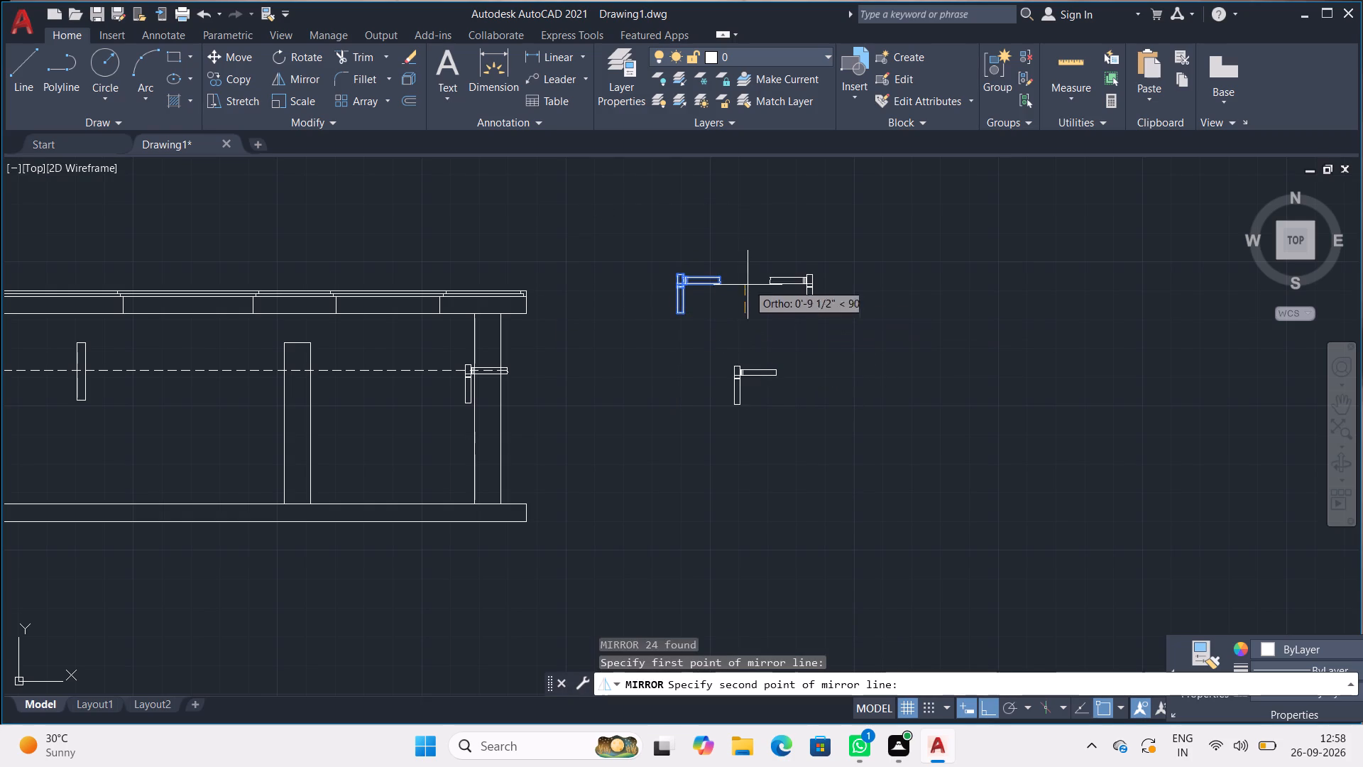
left_click(747, 235)
left_click_drag(777, 300, 747, 235)
With Ortho off, move the mirrored assembly by its bar's lower end corner to about 236'-0 1/2", 121'-9 1/2", just outside the far column.
left_click_drag(826, 223, 871, 322)
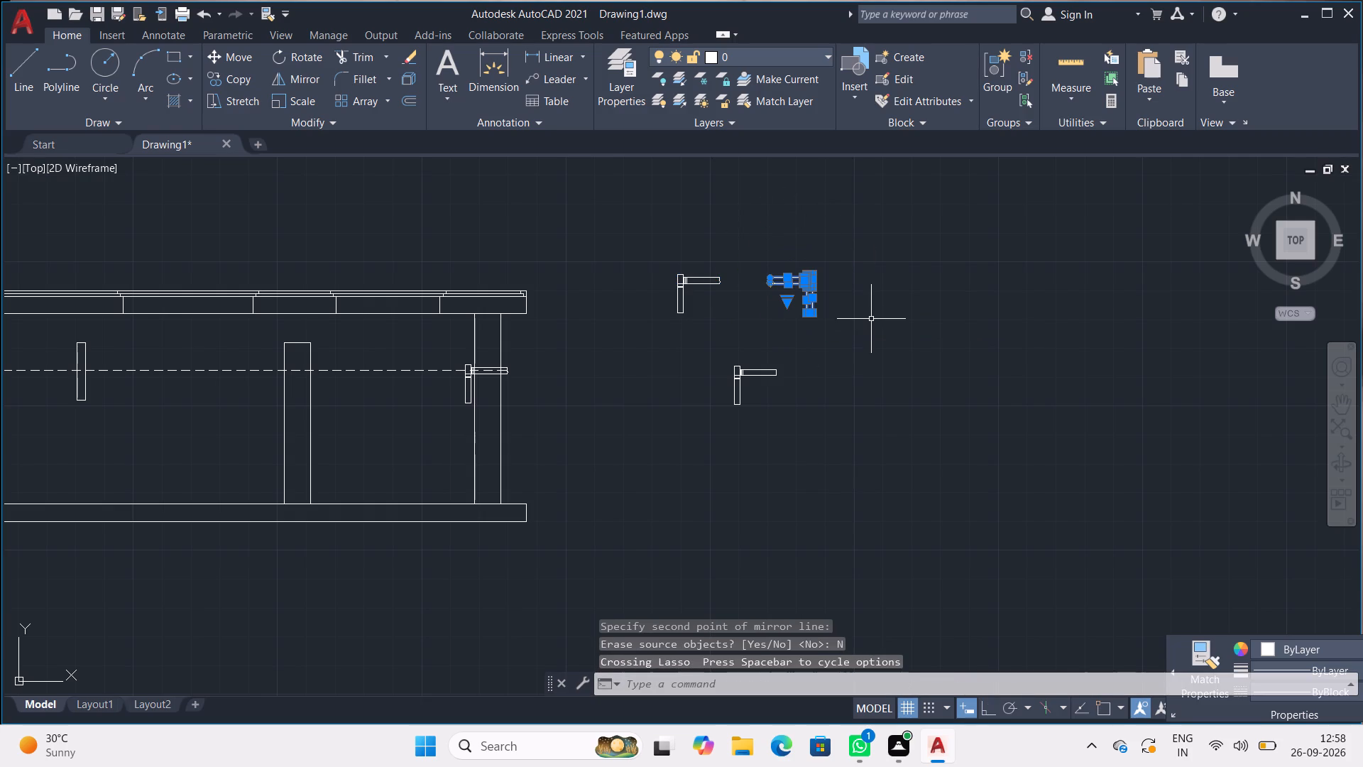
key("m")
key("Return")
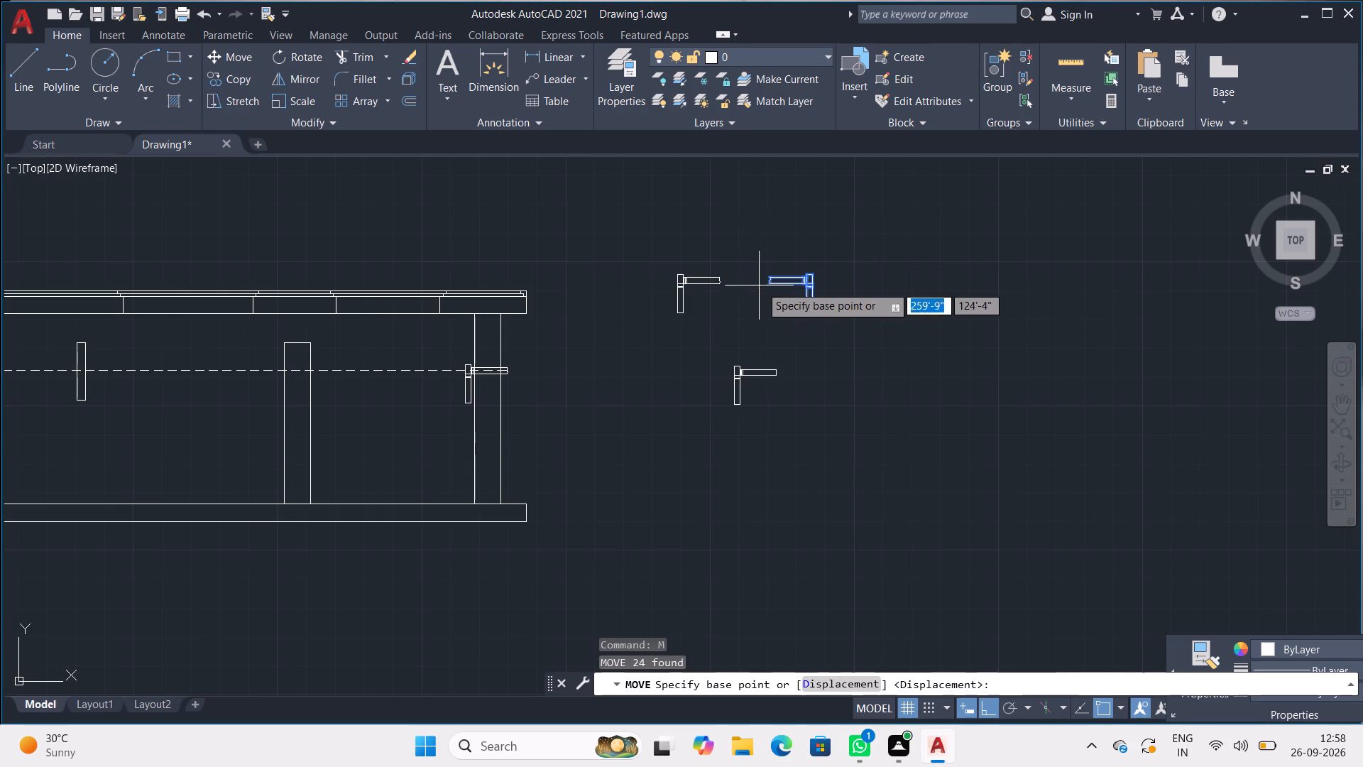
scroll(765, 285, "up", 3)
left_click(784, 281)
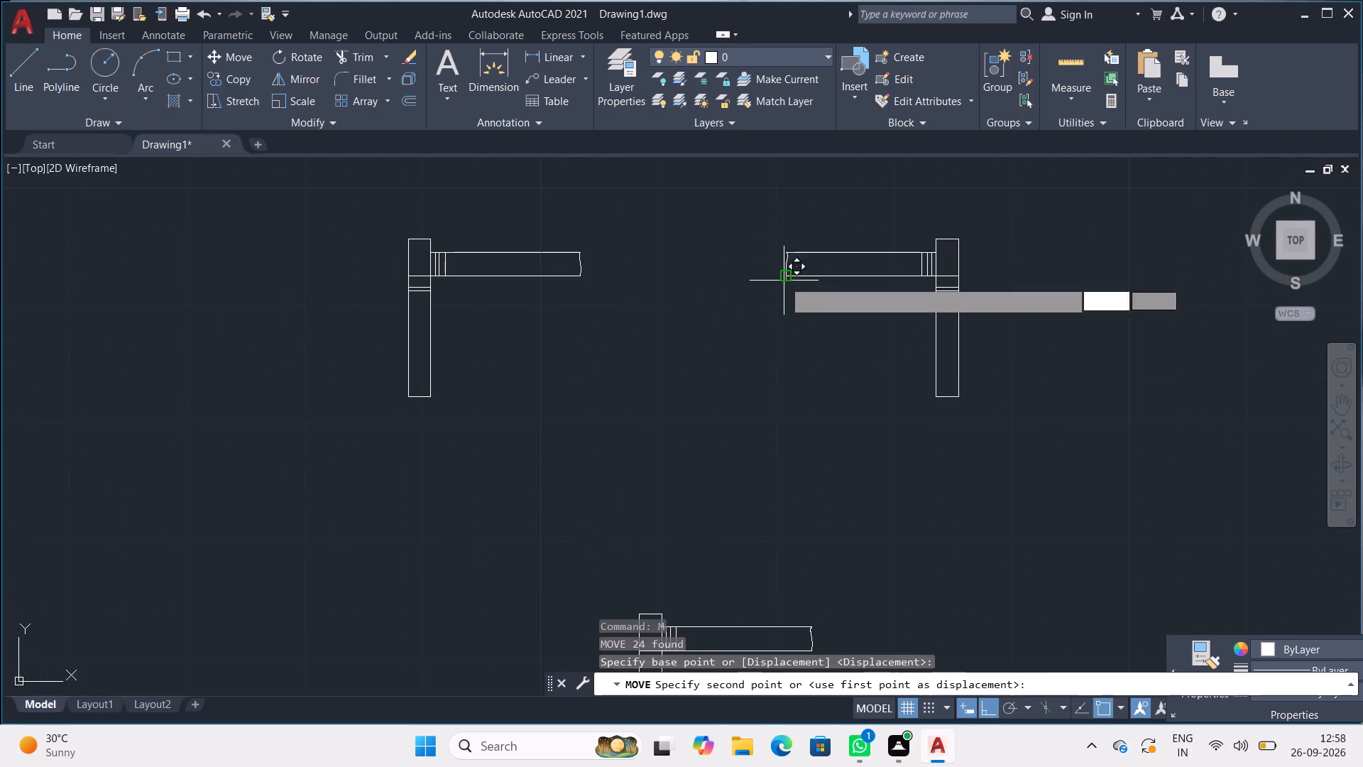
key("F8")
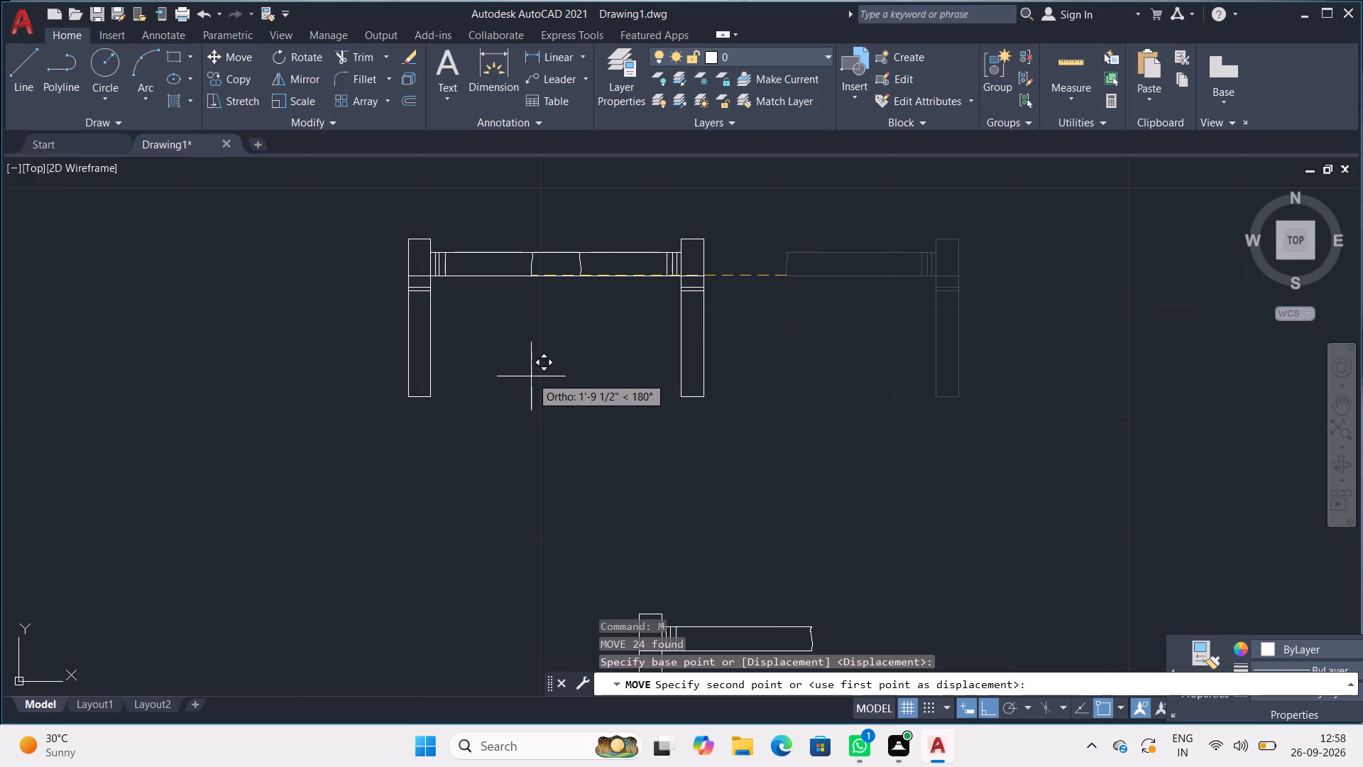
scroll(358, 378, "down", 1)
scroll(278, 380, "down", 3)
middle_click_drag(266, 377, 721, 455)
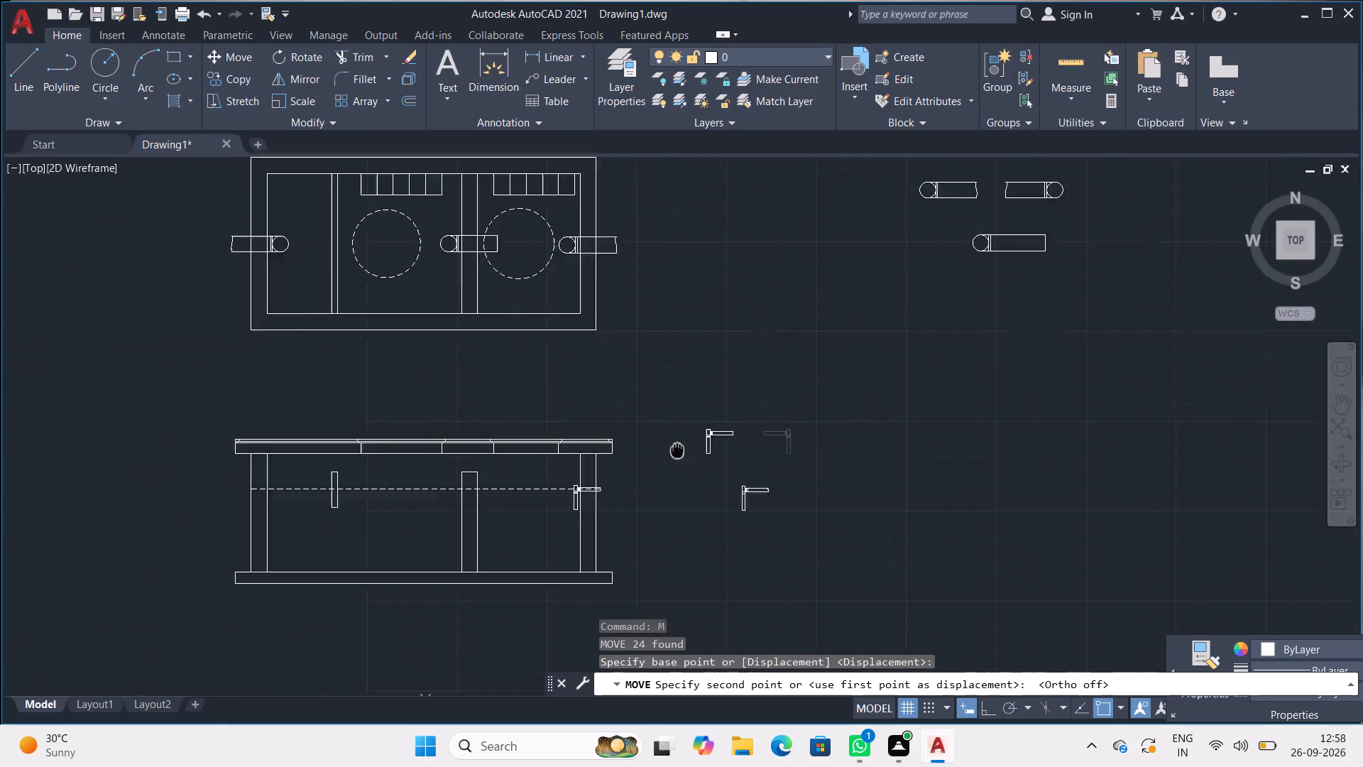
middle_click_drag(721, 455, 914, 483)
middle_click_drag(638, 501, 742, 366)
scroll(630, 389, "up", 3)
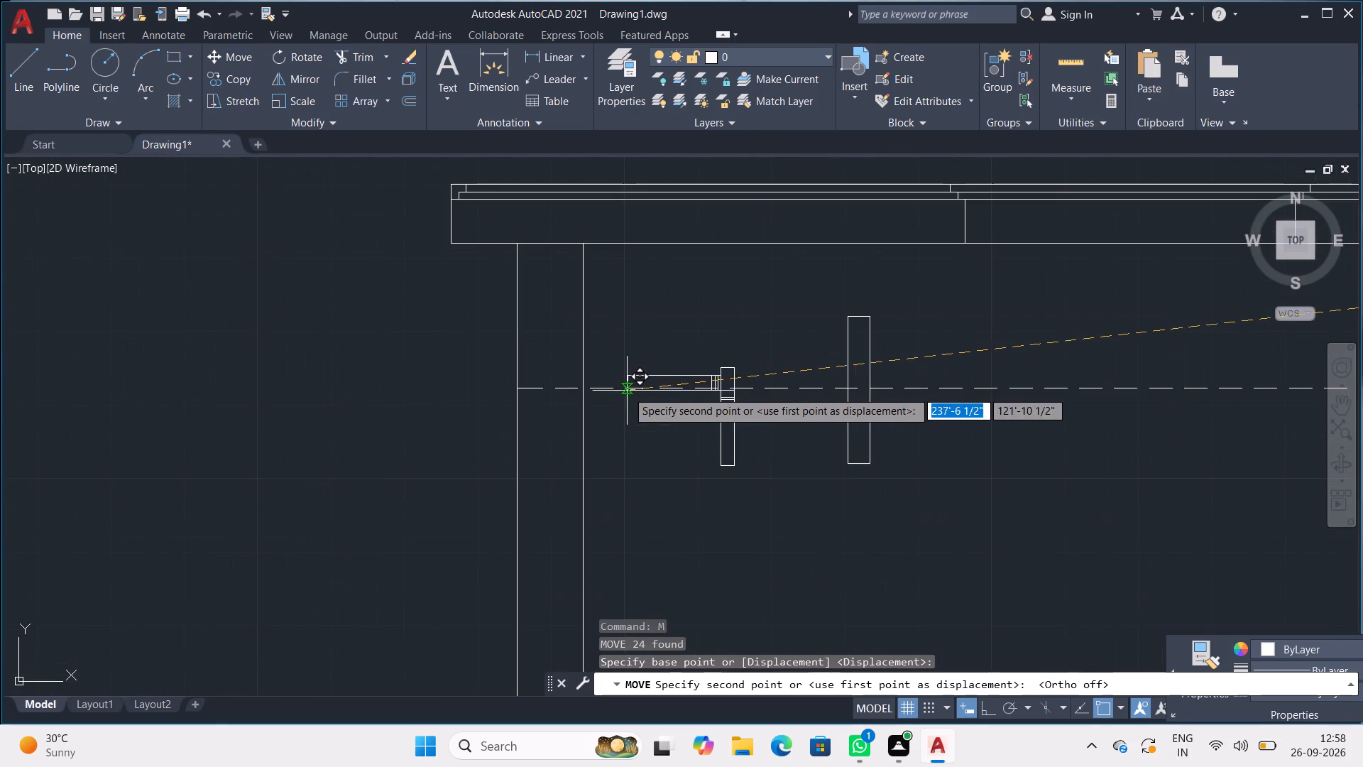
scroll(599, 398, "up", 3)
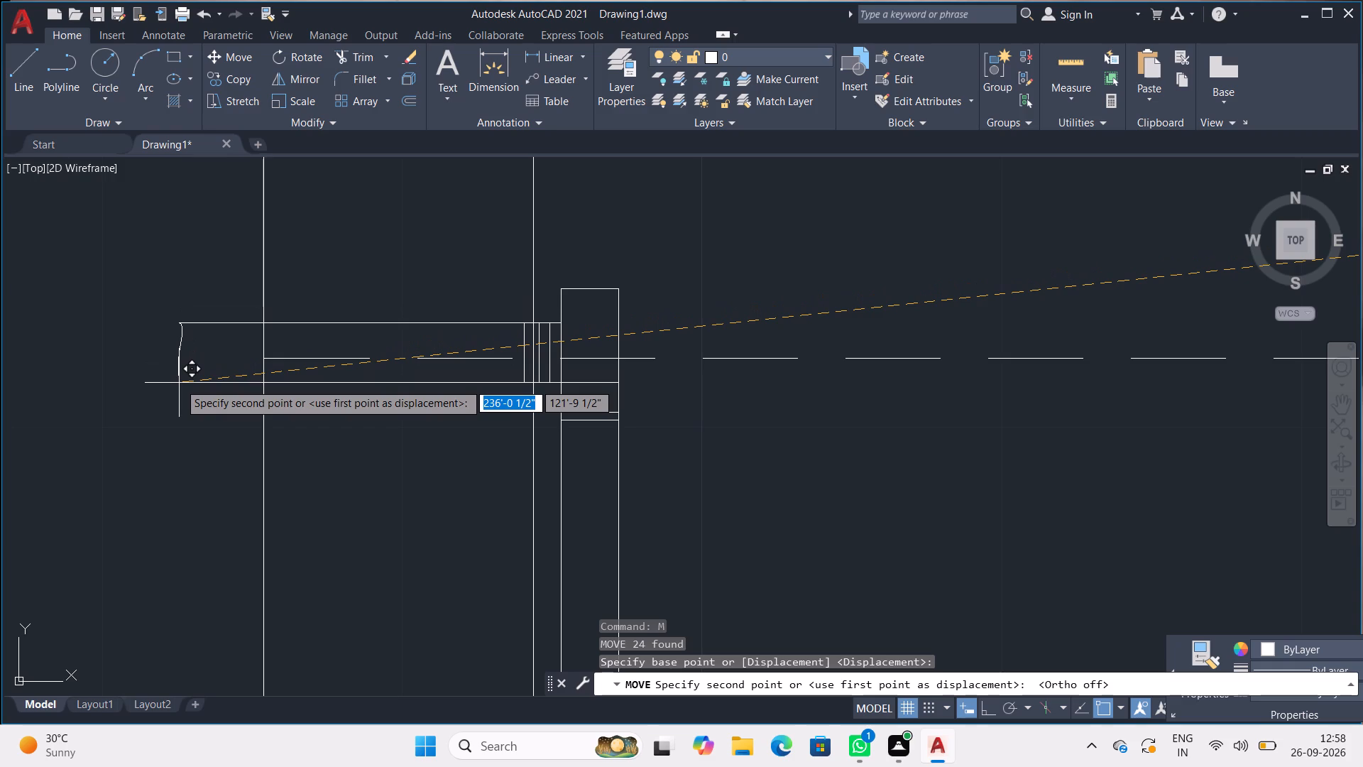
left_click(179, 383)
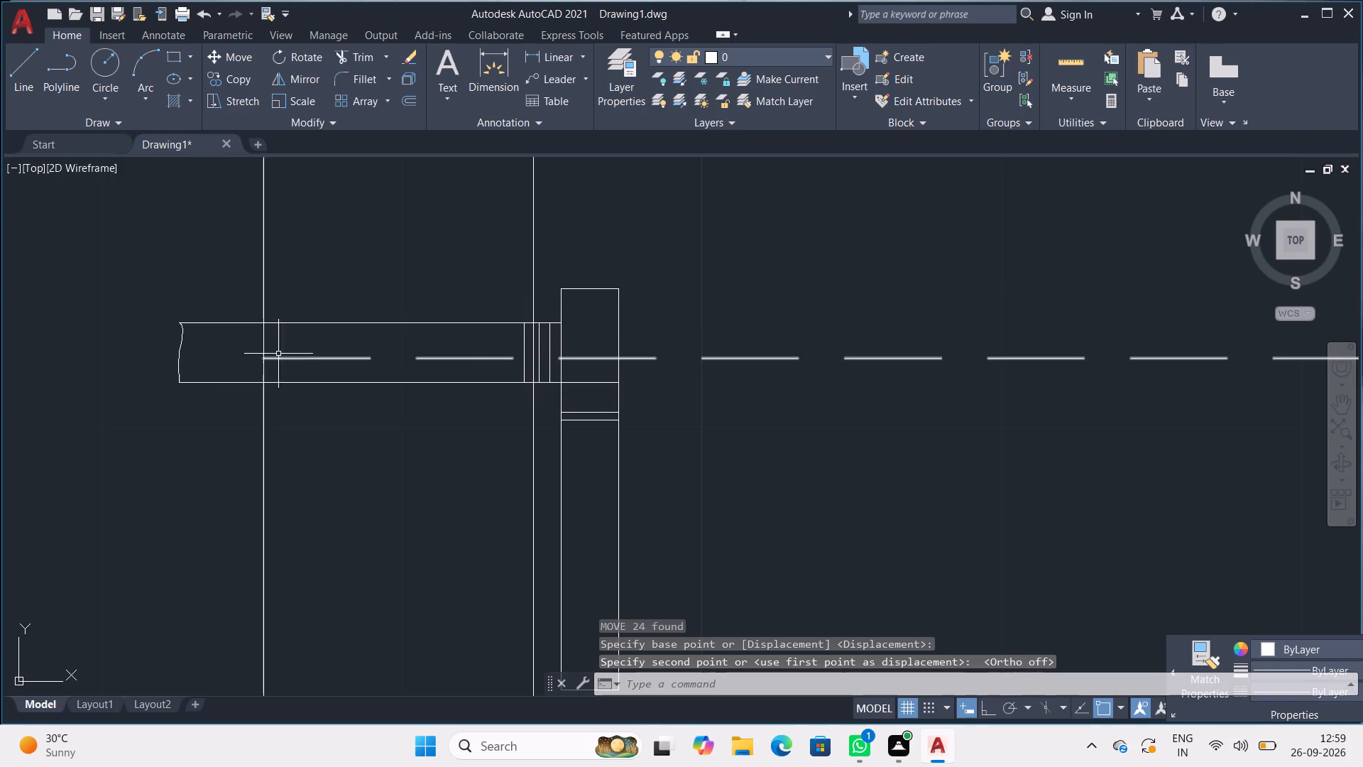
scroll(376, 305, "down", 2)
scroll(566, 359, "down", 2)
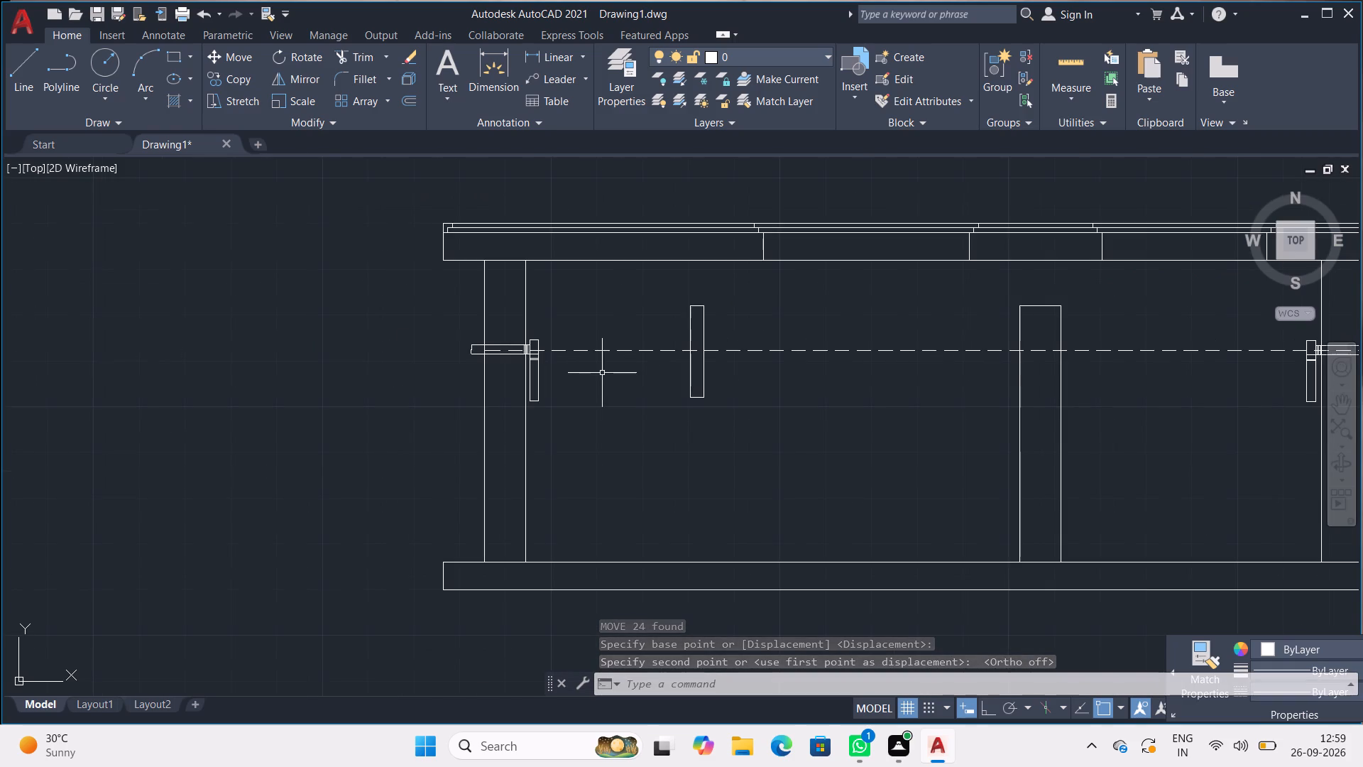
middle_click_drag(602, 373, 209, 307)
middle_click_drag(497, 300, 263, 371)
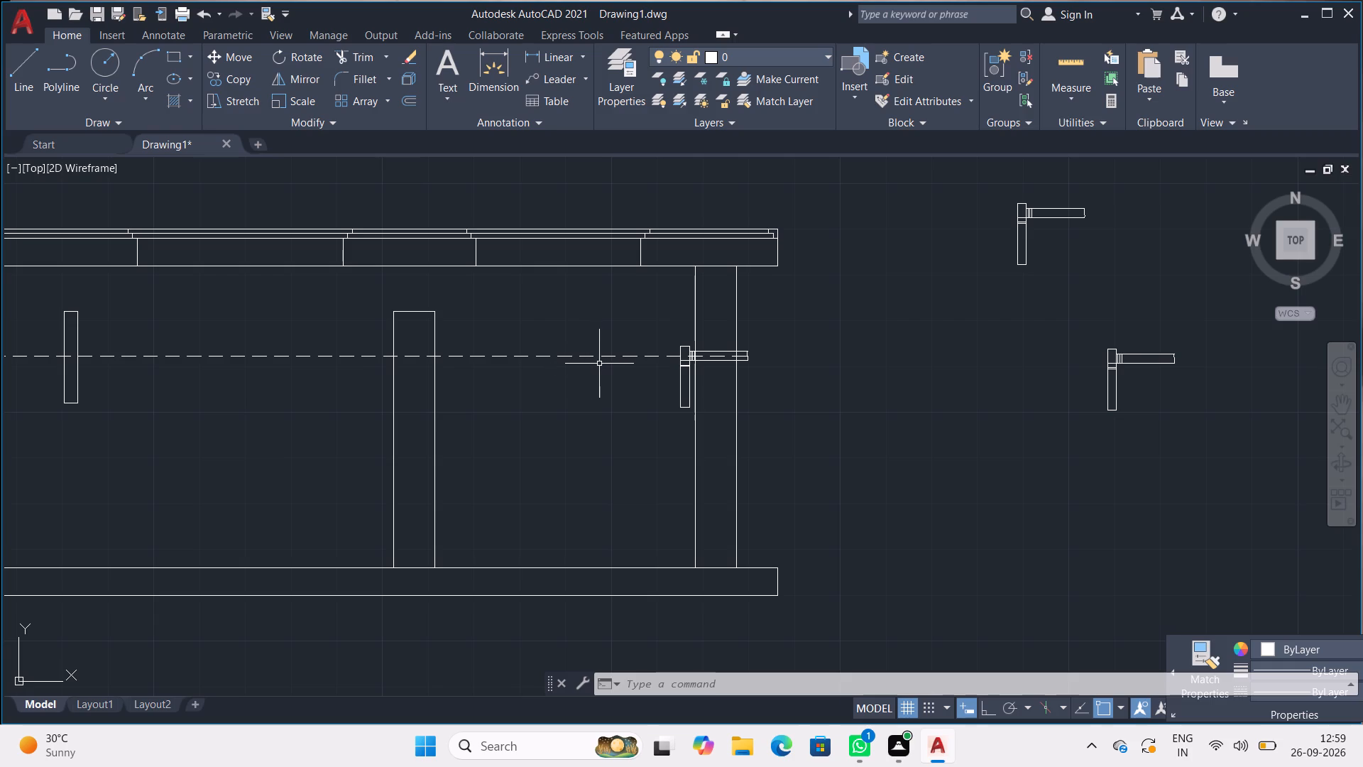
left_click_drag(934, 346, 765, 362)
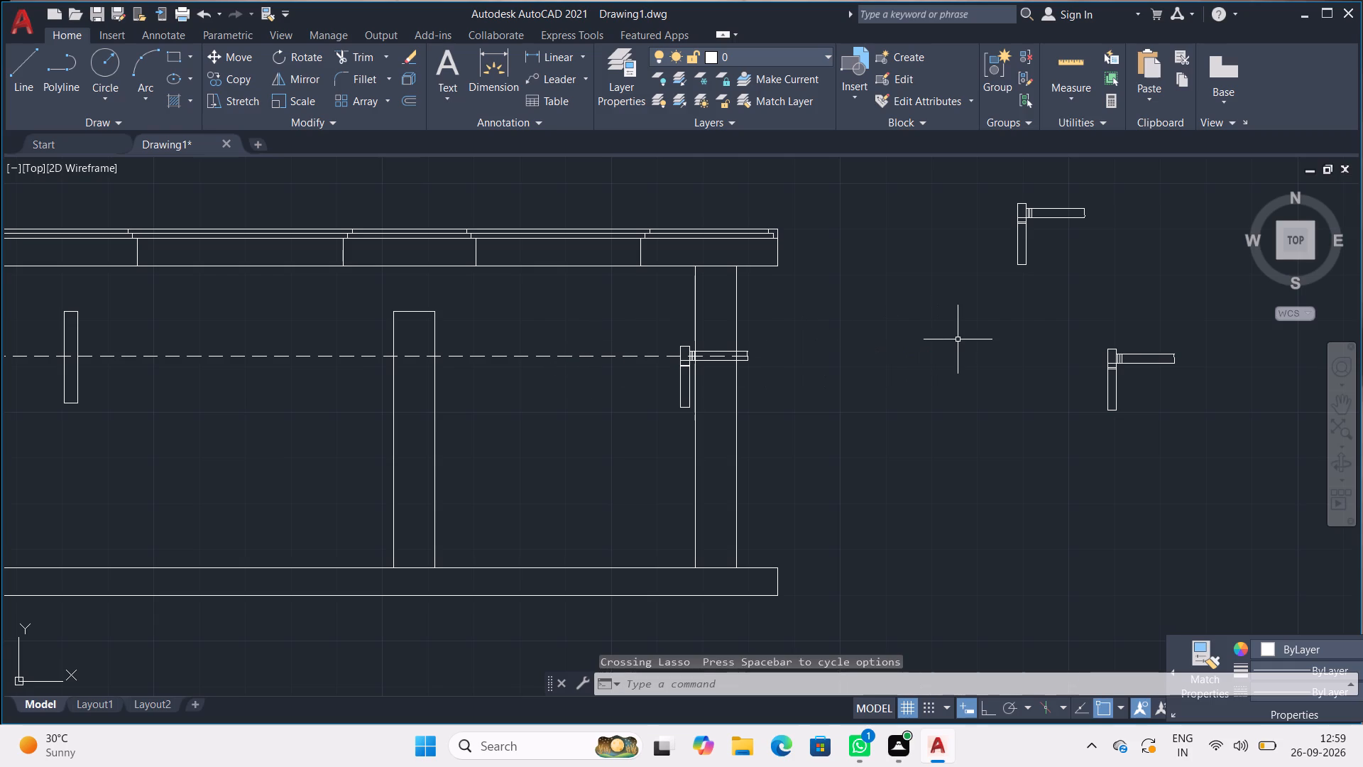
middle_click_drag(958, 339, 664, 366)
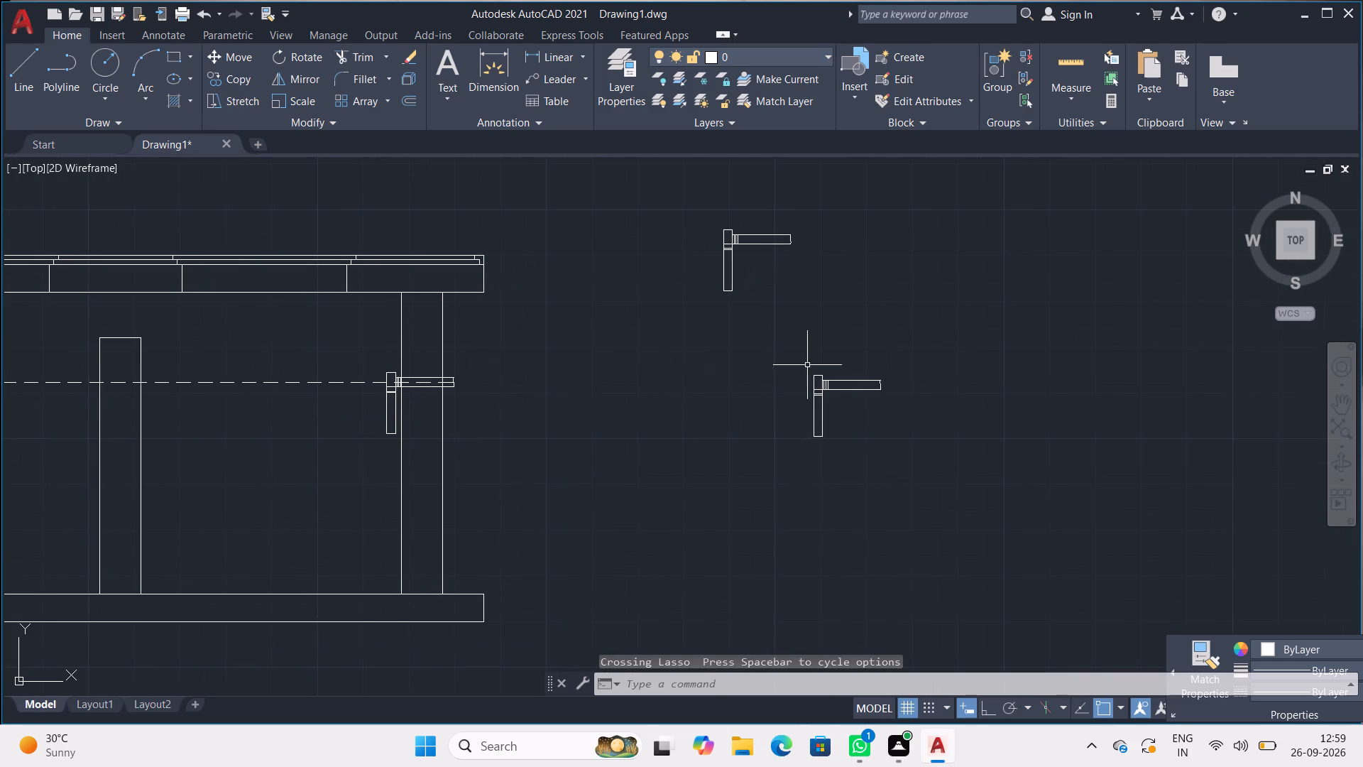
Erase the post and corner block from the lower spare assembly beside the frame, keeping only the bar with its end bands.
scroll(920, 351, "up", 3)
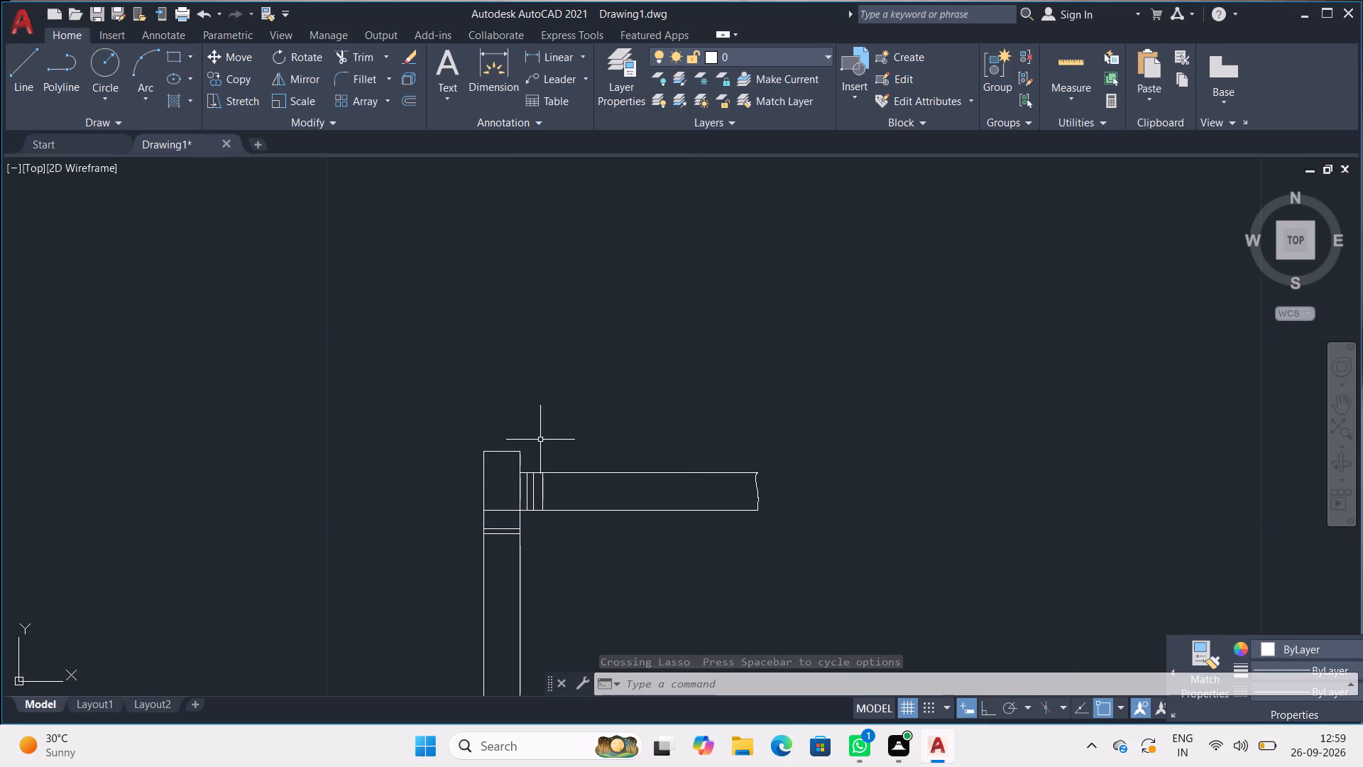
middle_click_drag(540, 440, 555, 362)
left_click_drag(552, 372, 480, 423)
key("Delete")
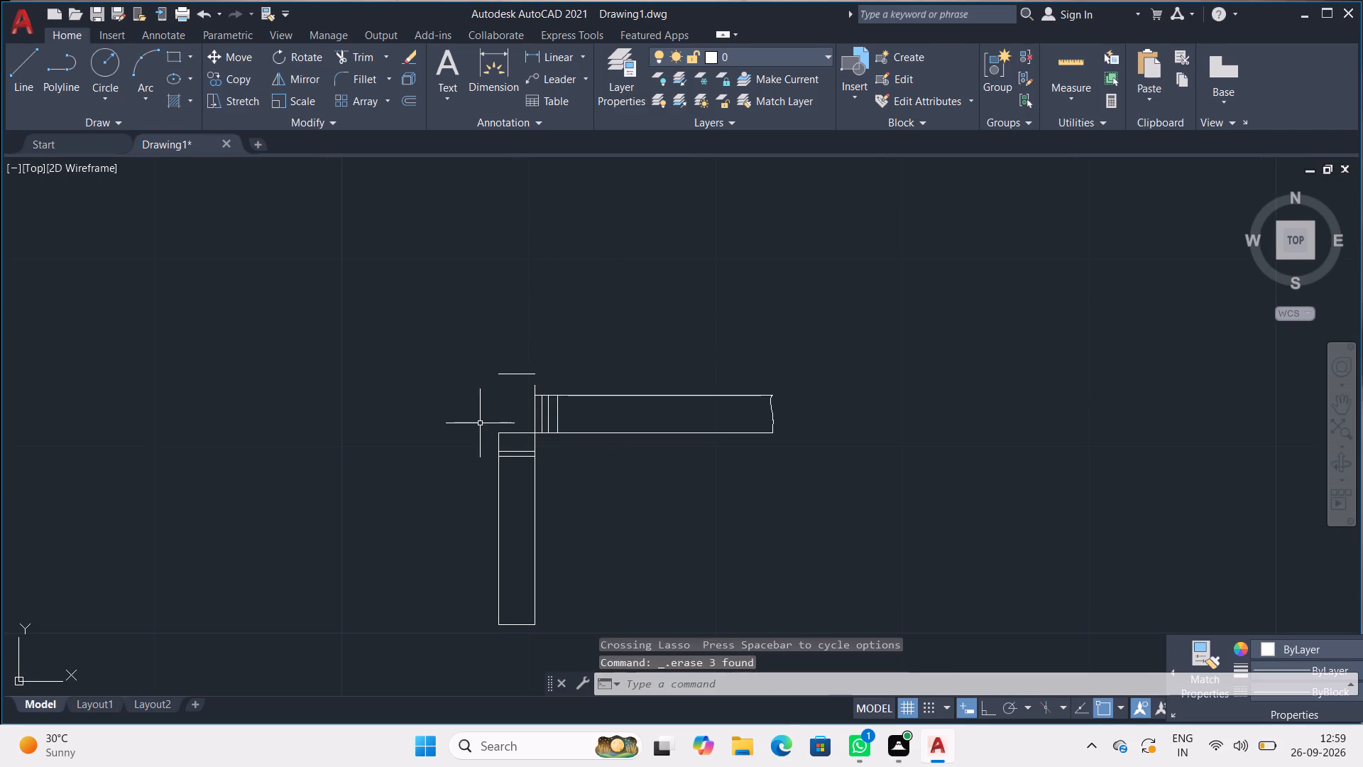
left_click_drag(542, 357, 503, 398)
key("Delete")
left_click_drag(515, 423, 571, 500)
key("Delete")
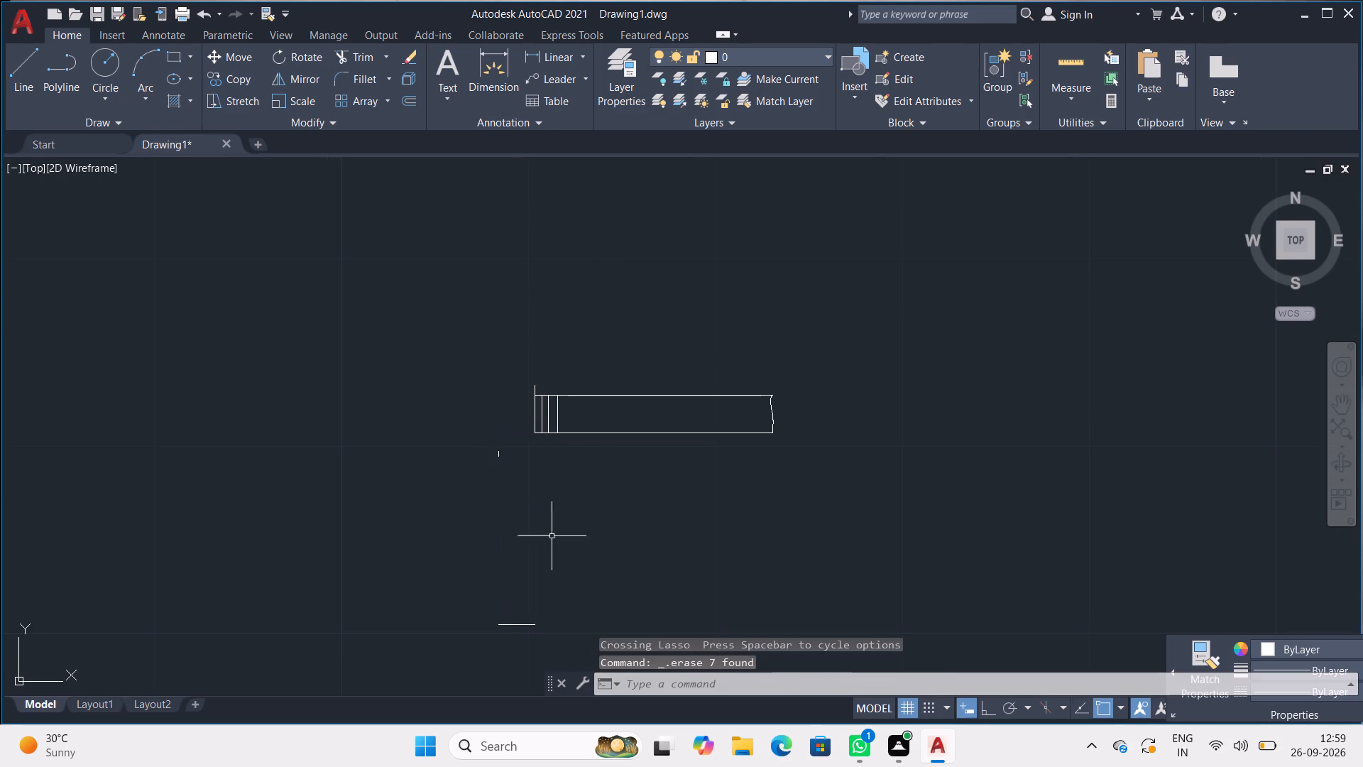
left_click_drag(552, 541, 486, 653)
key("Delete")
left_click_drag(507, 425, 481, 479)
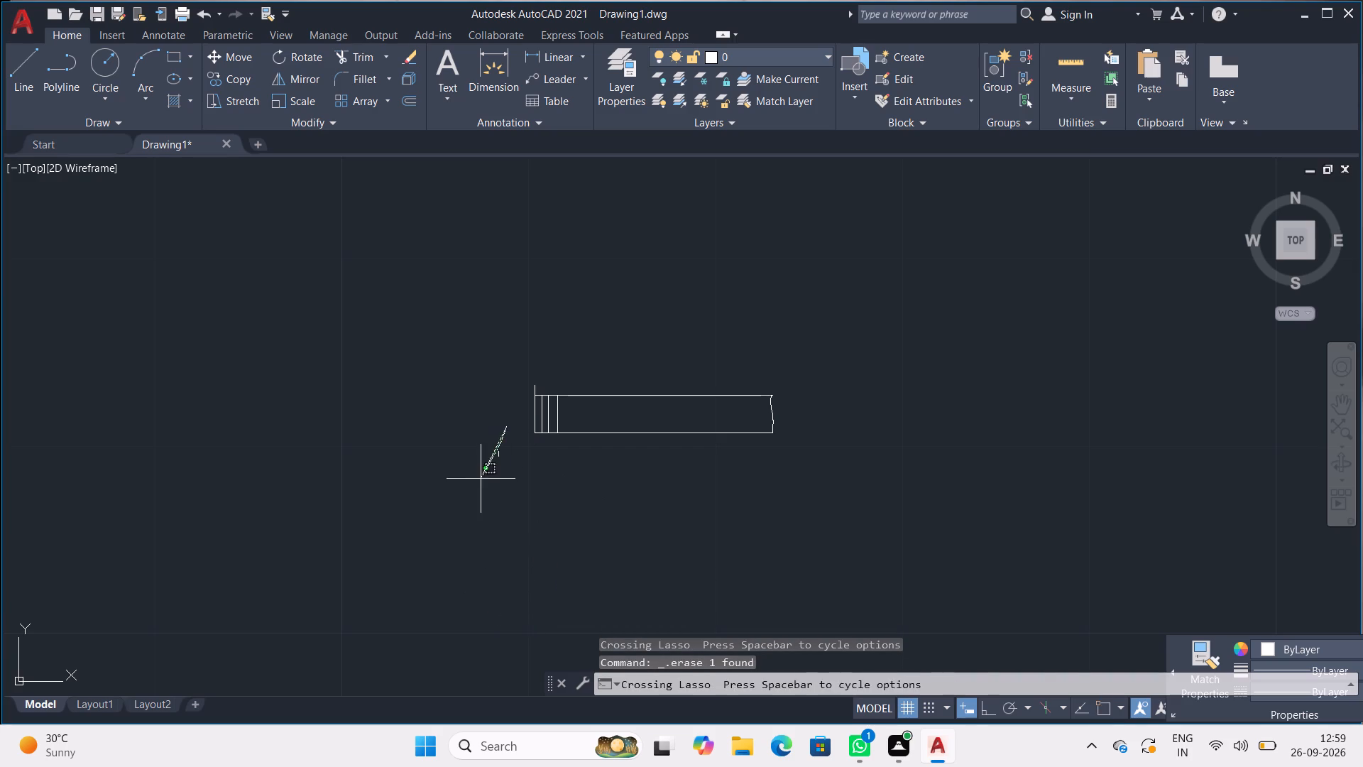
left_click_drag(481, 479, 488, 482)
left_click_drag(507, 455, 486, 453)
key("Delete")
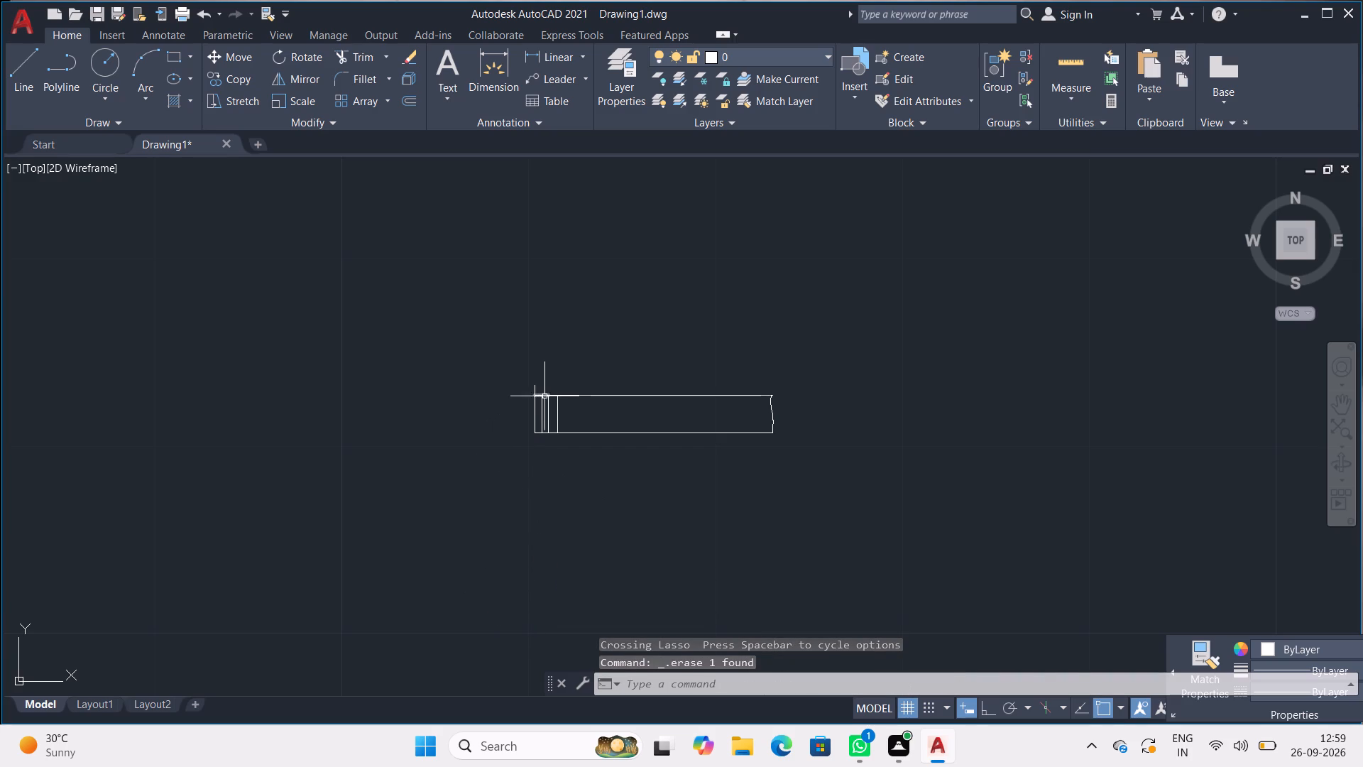
left_click_drag(541, 389, 522, 386)
key("Delete")
Extend the bar's vertical end line up to meet its upper edge.
middle_click_drag(552, 402, 539, 301)
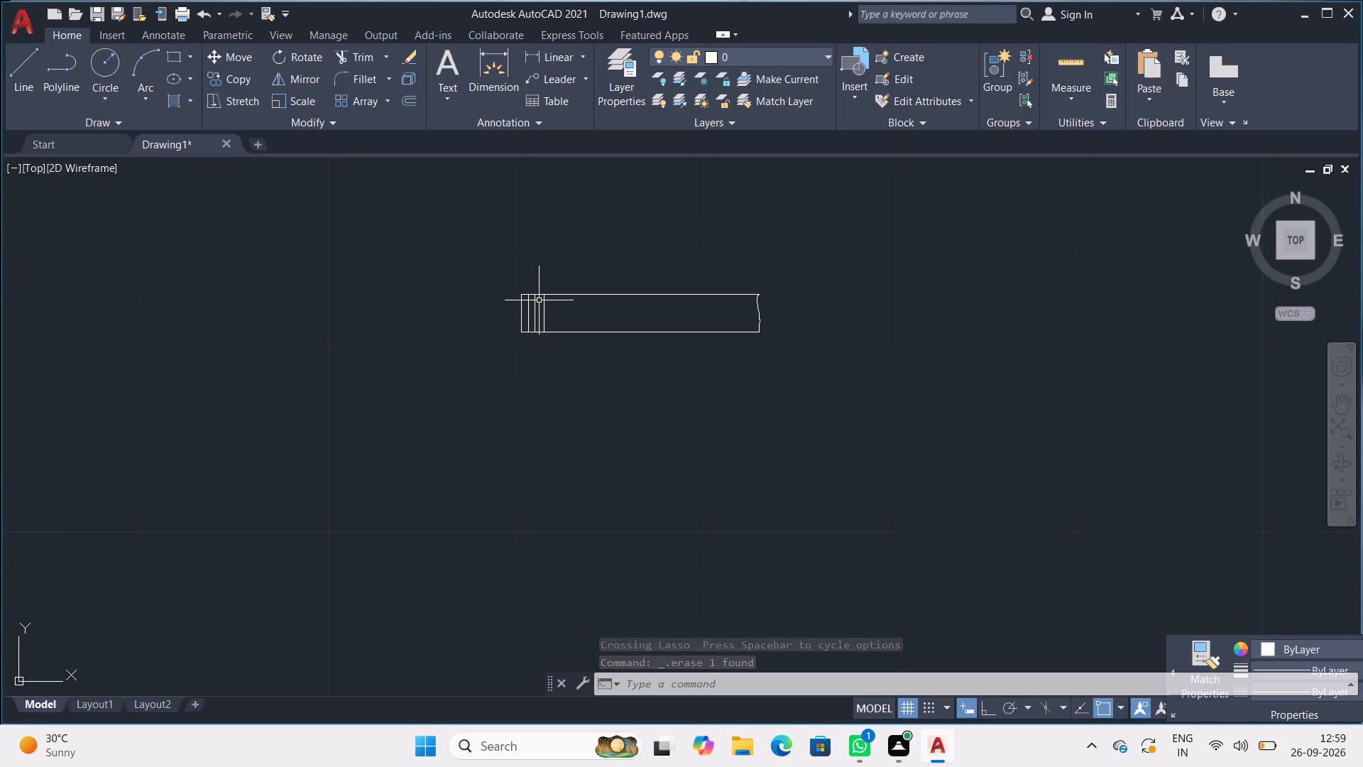
scroll(539, 300, "up", 4)
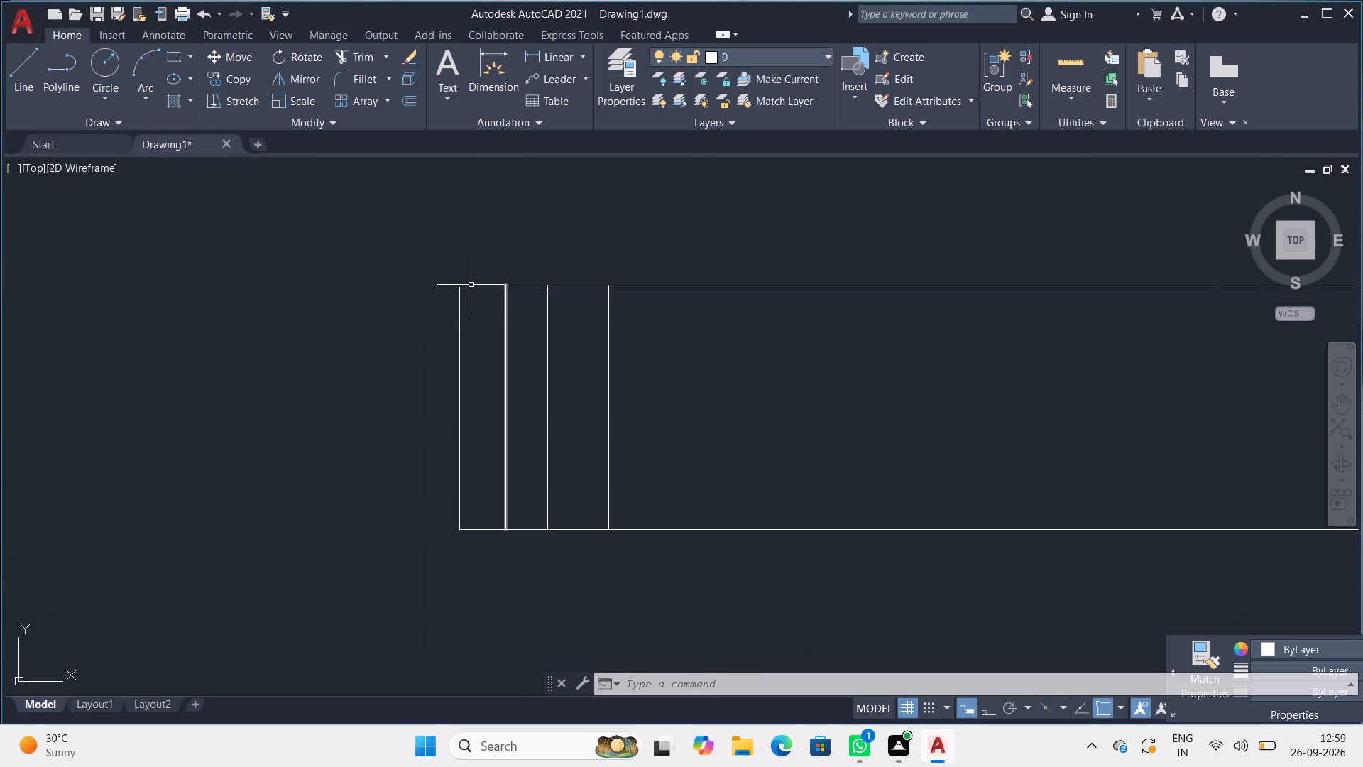
middle_click_drag(458, 285, 513, 325)
scroll(514, 311, "up", 2)
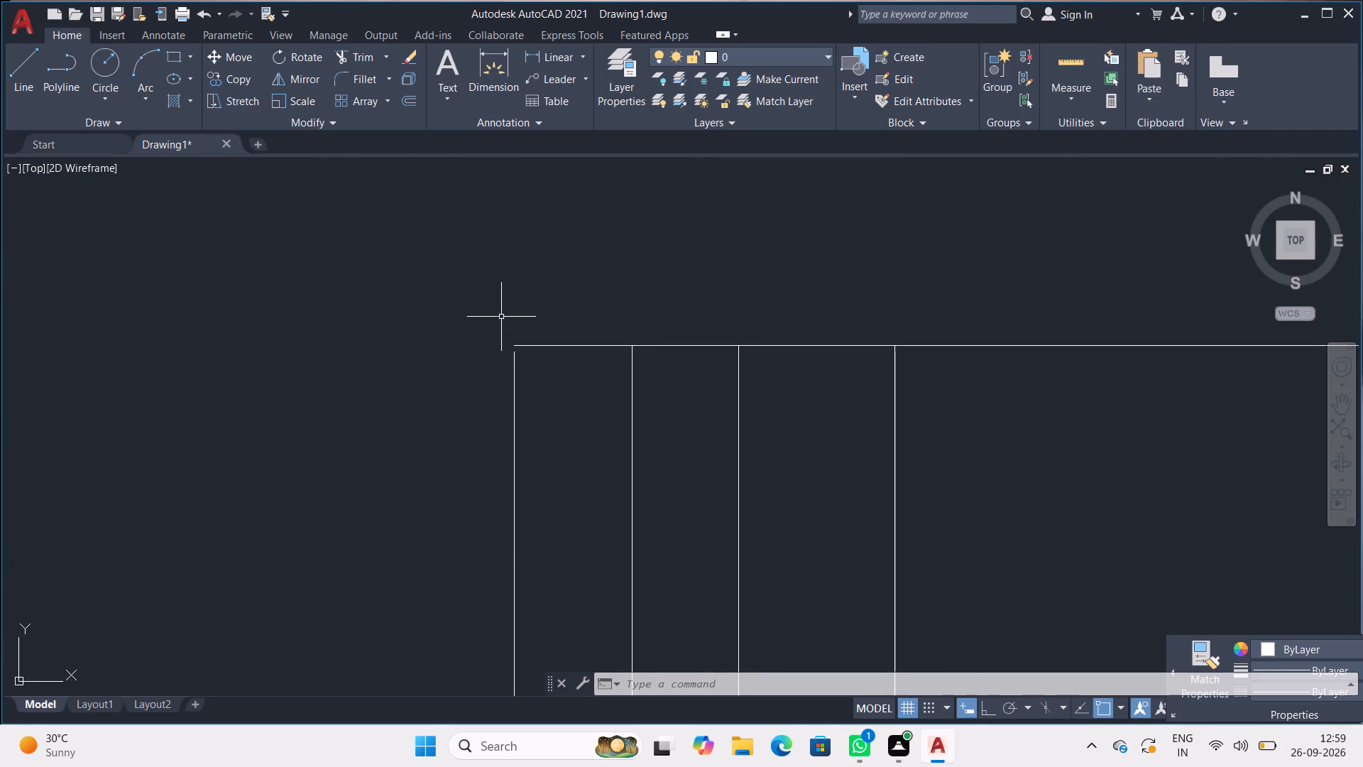
key("f")
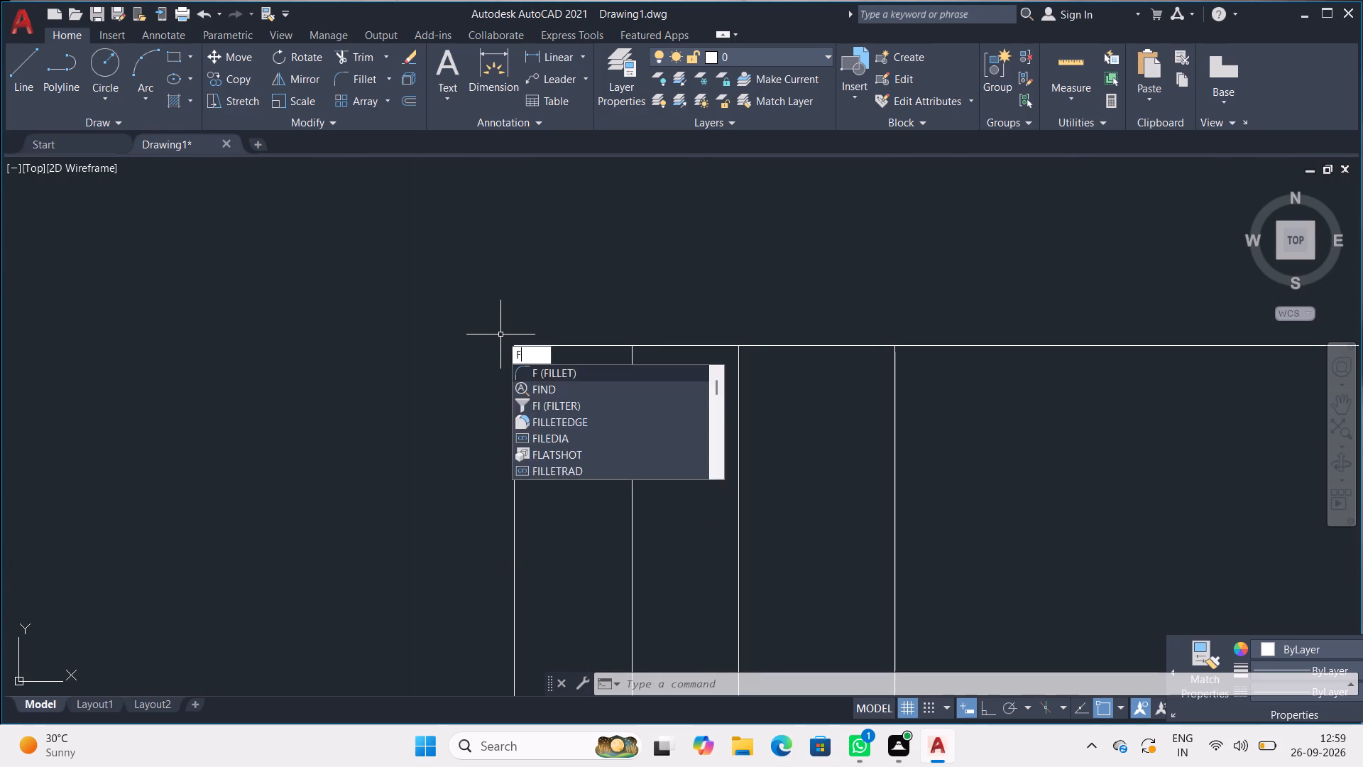
key("Escape")
key("e")
key("x")
key("Return")
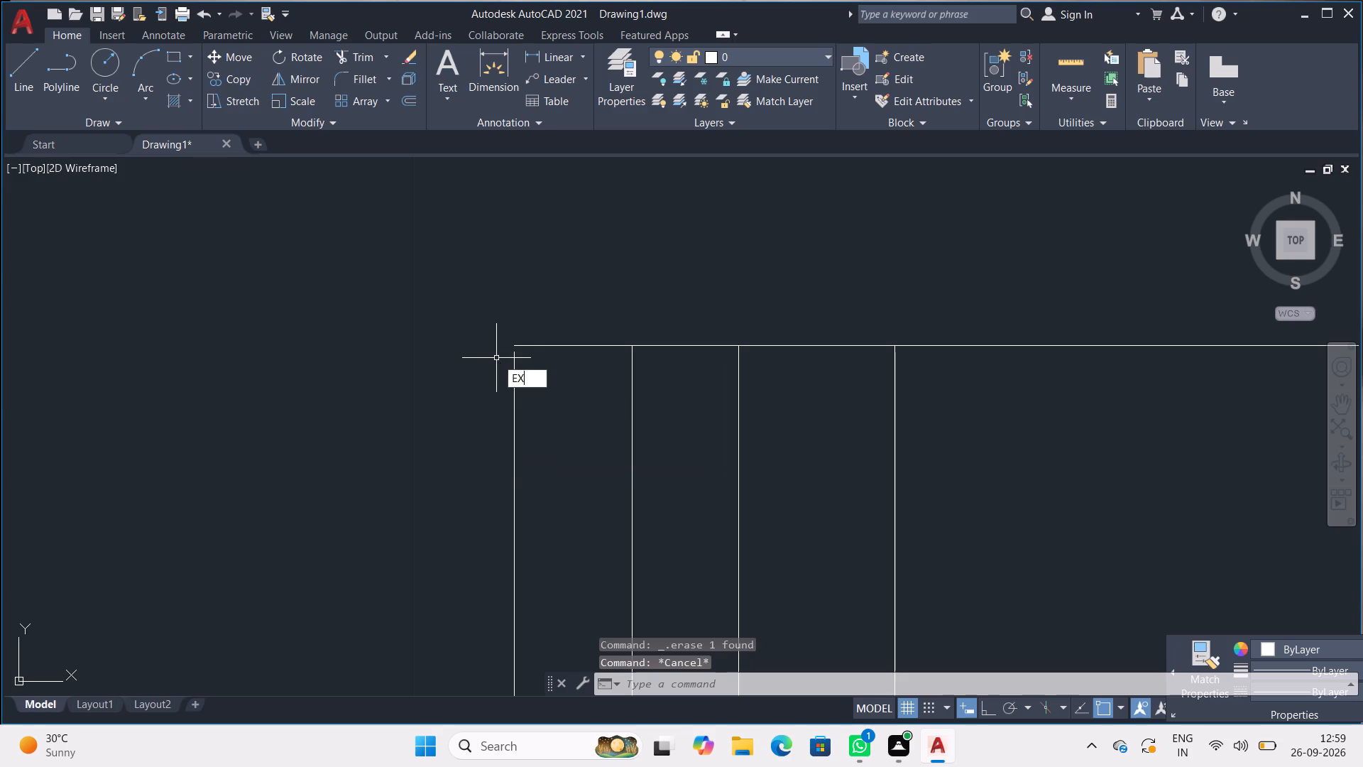
left_click(513, 376)
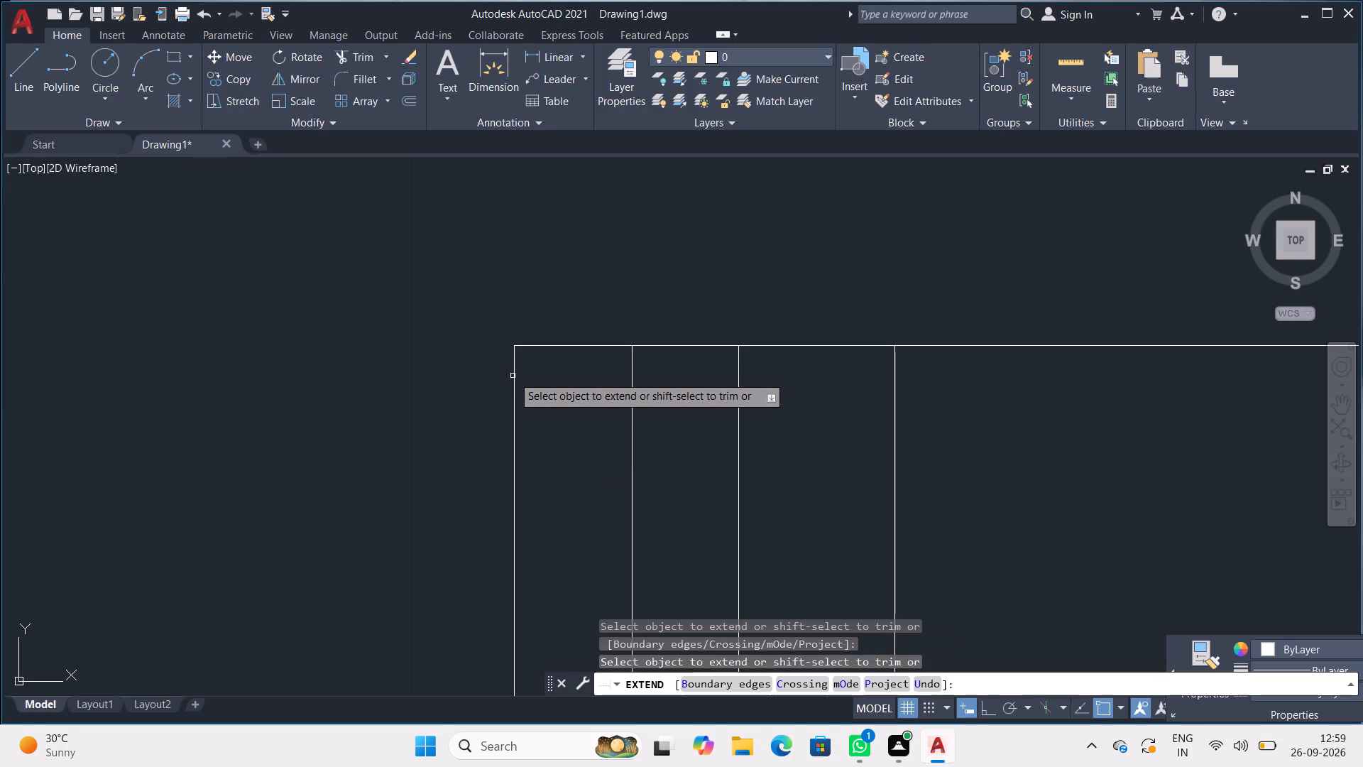
key("Escape")
key("Escape")
key("Escape")
key("Escape")
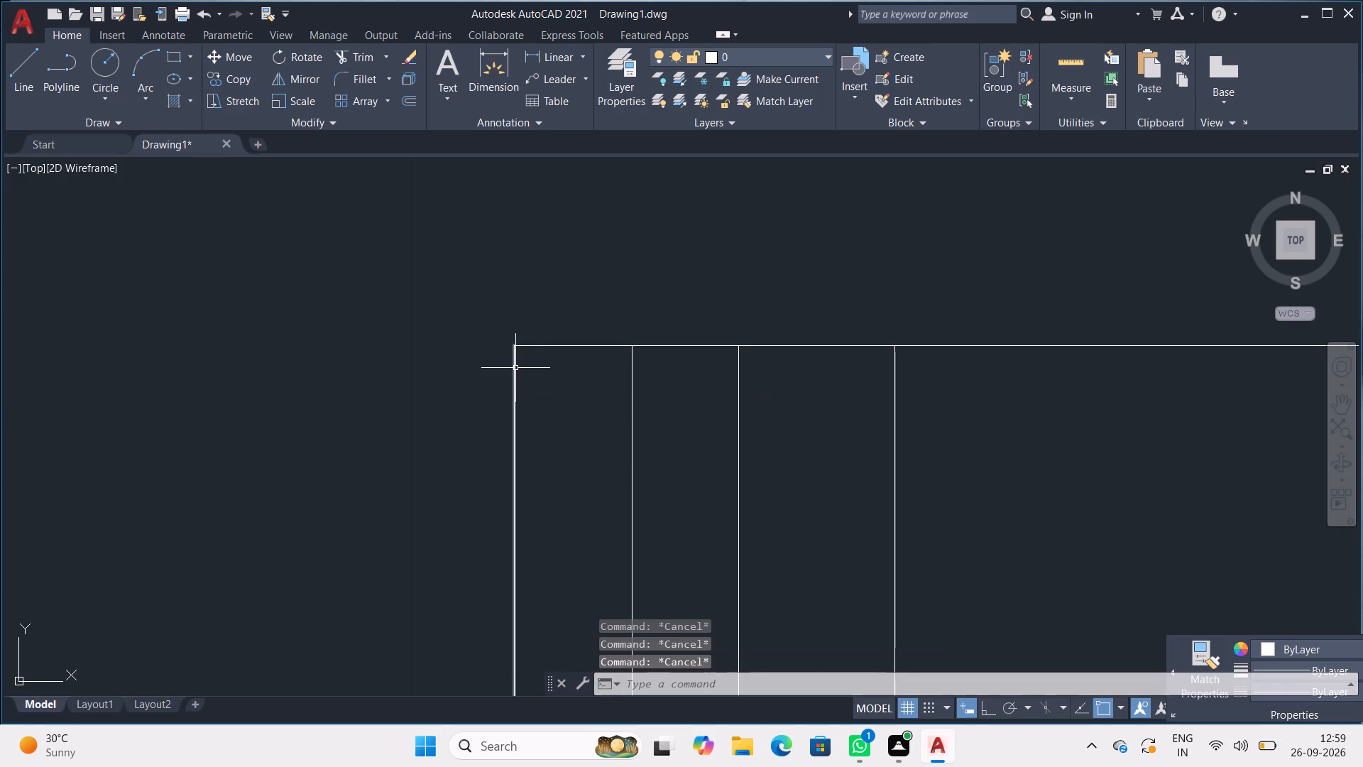
Draw connected lines from the bar's lower end corner: a short run outward, about 1" down, 2" outward and 1" back up.
middle_click_drag(518, 344, 549, 158)
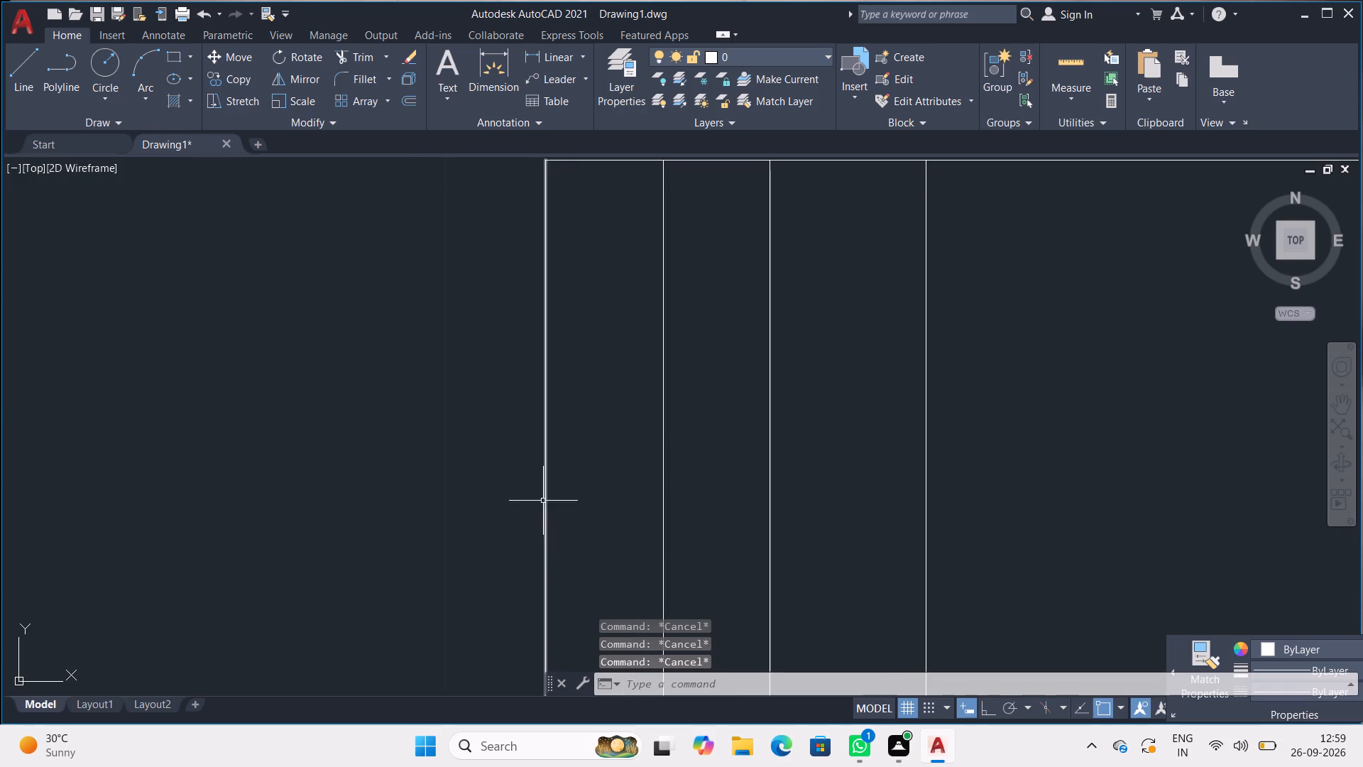
scroll(555, 535, "down", 2)
middle_click_drag(561, 511, 542, 231)
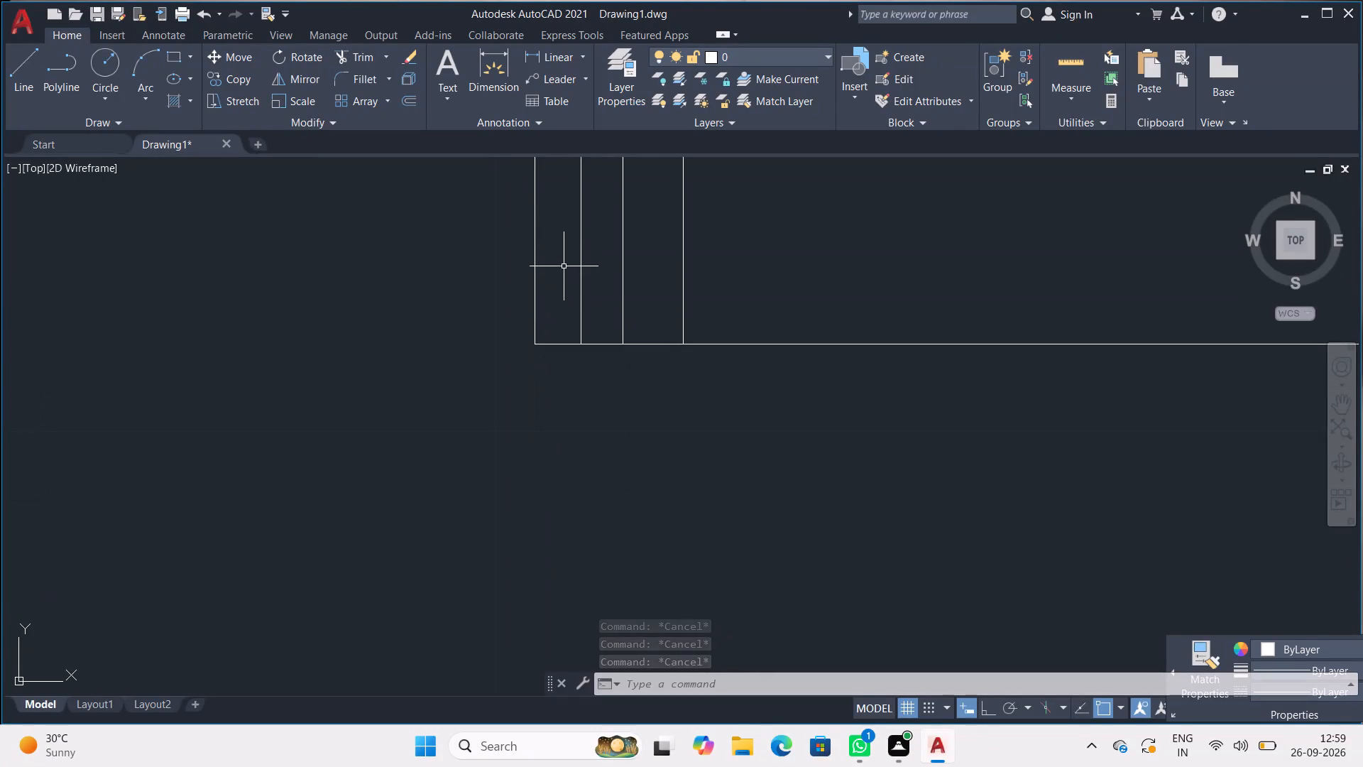
key("l")
key("Return")
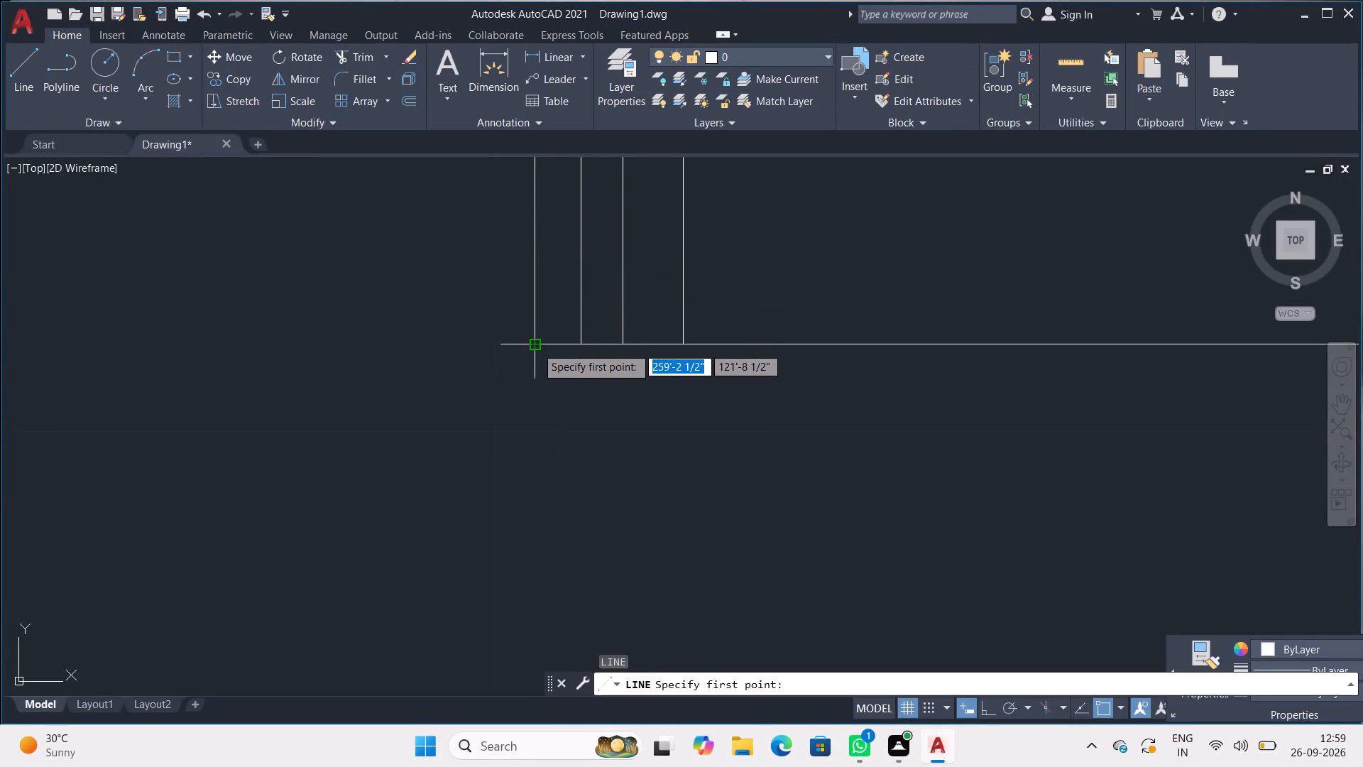
left_click(536, 347)
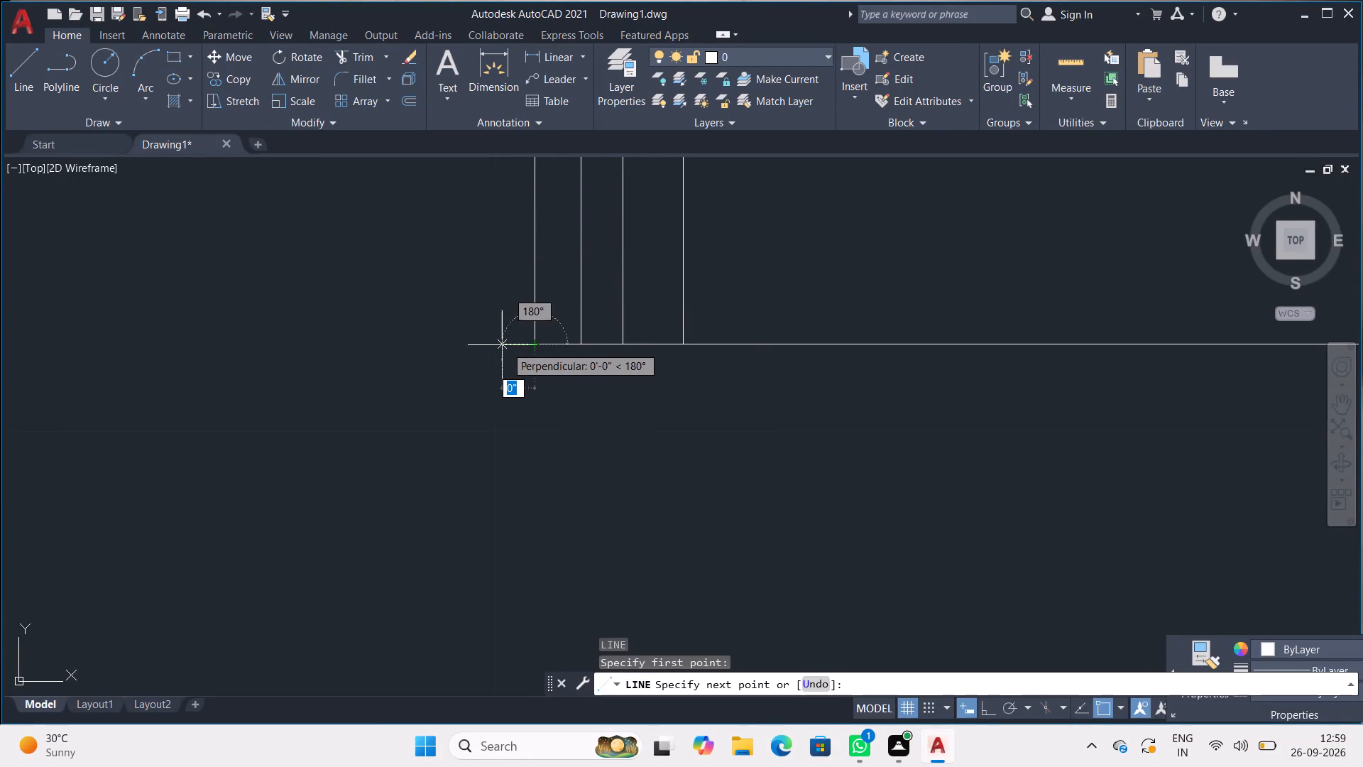
left_click(461, 344)
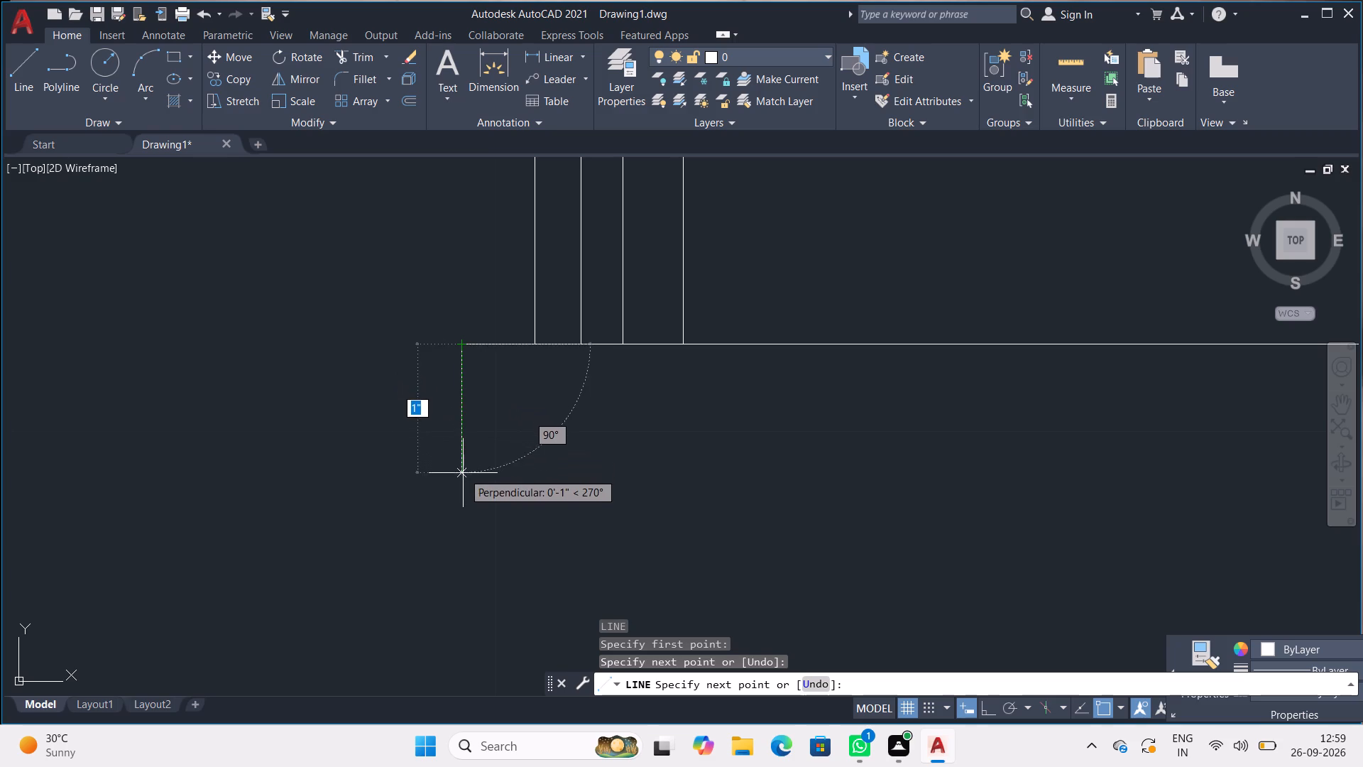
left_click(463, 473)
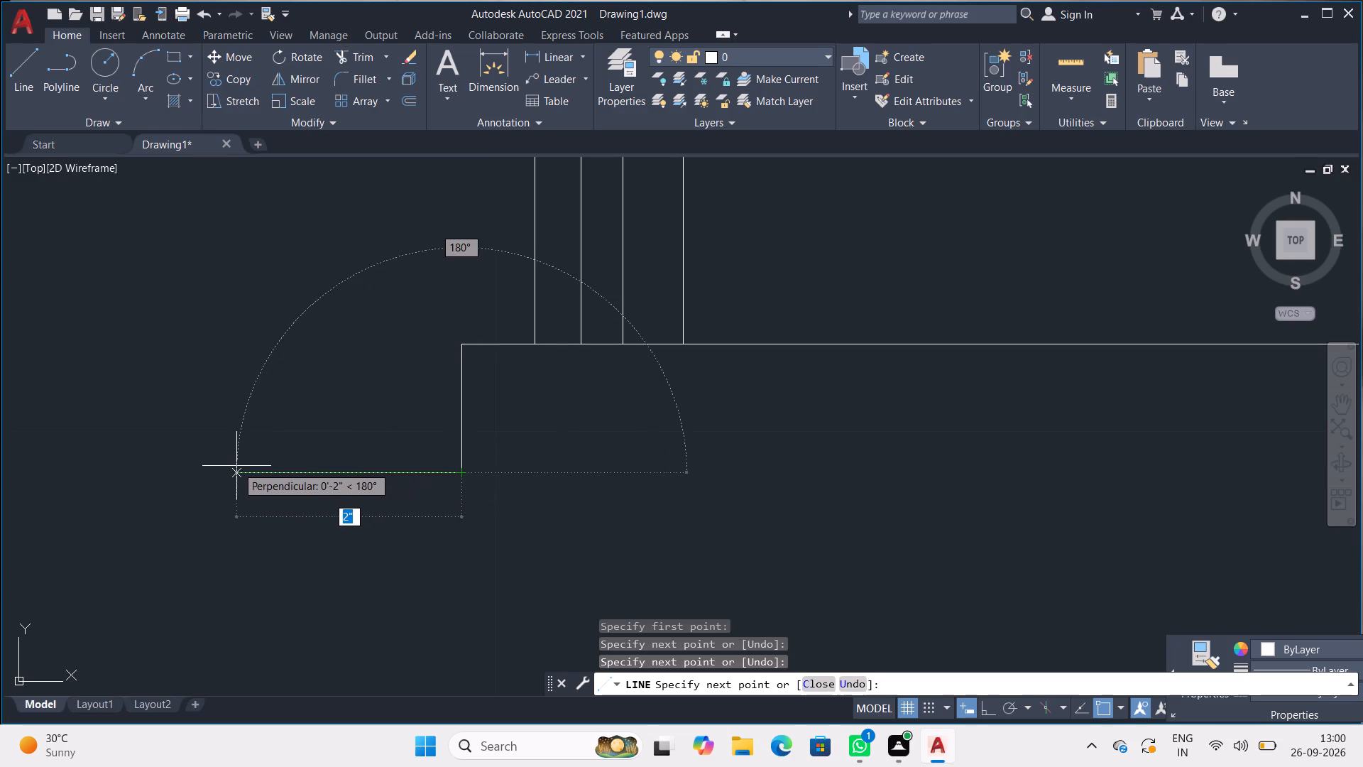
left_click(236, 466)
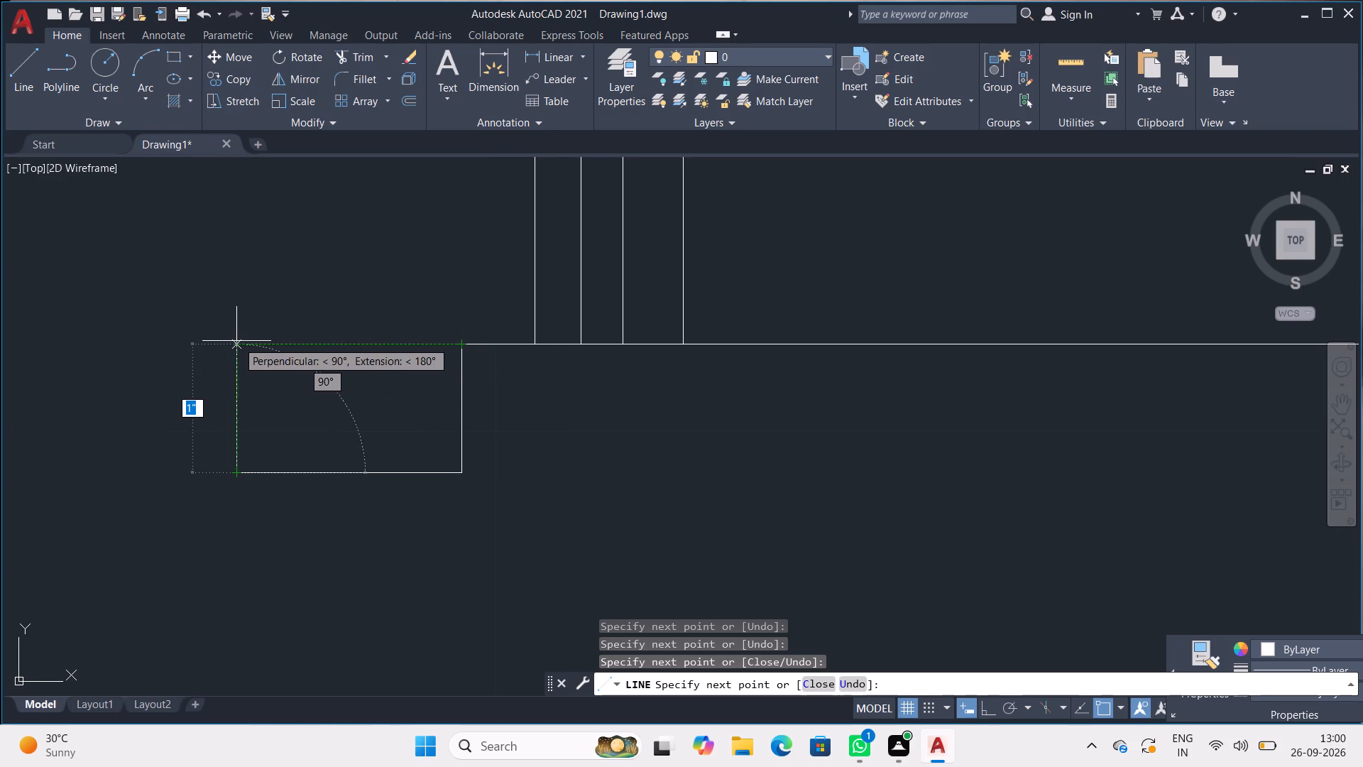
left_click(234, 342)
key("Escape")
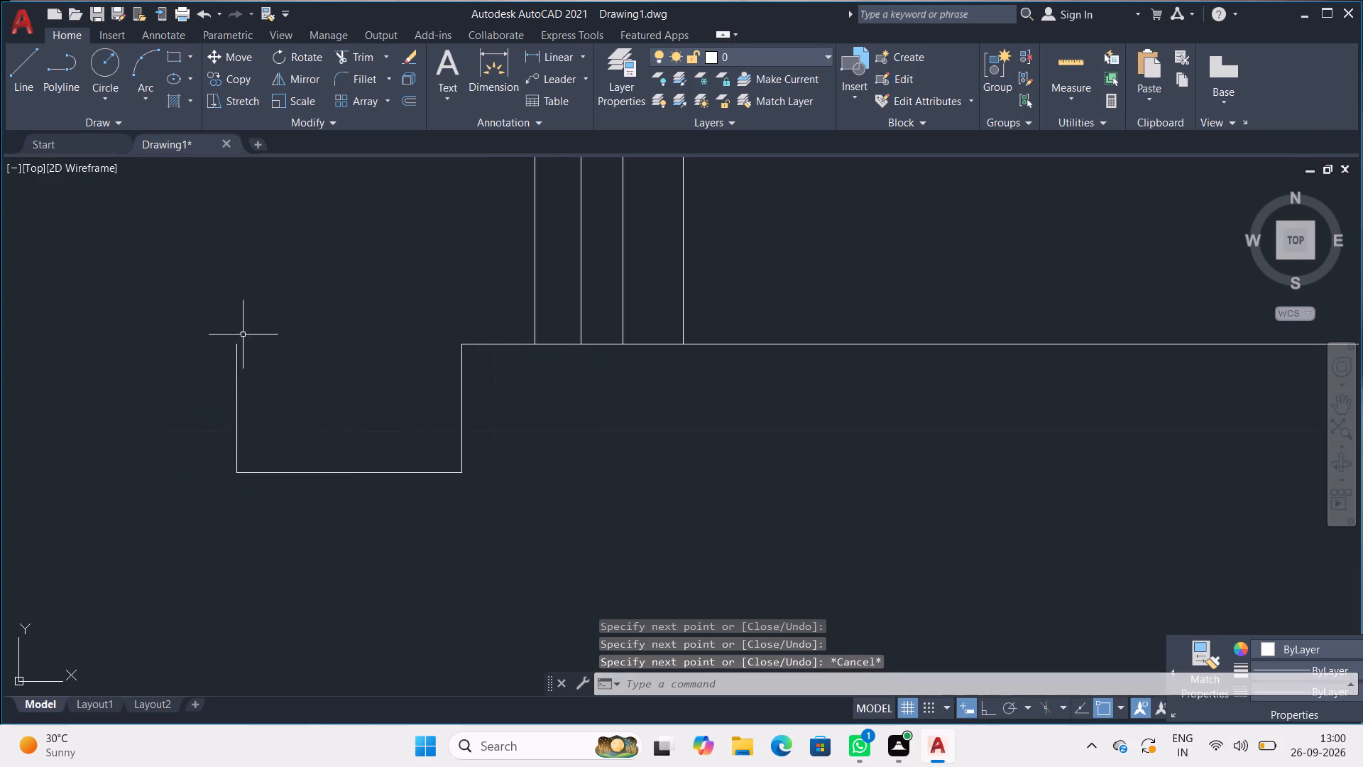
Draw a three-point arc from the outline's open upper end through the bar's upper end corner, ending below the bar.
scroll(336, 258, "down", 2)
middle_click_drag(334, 272, 333, 464)
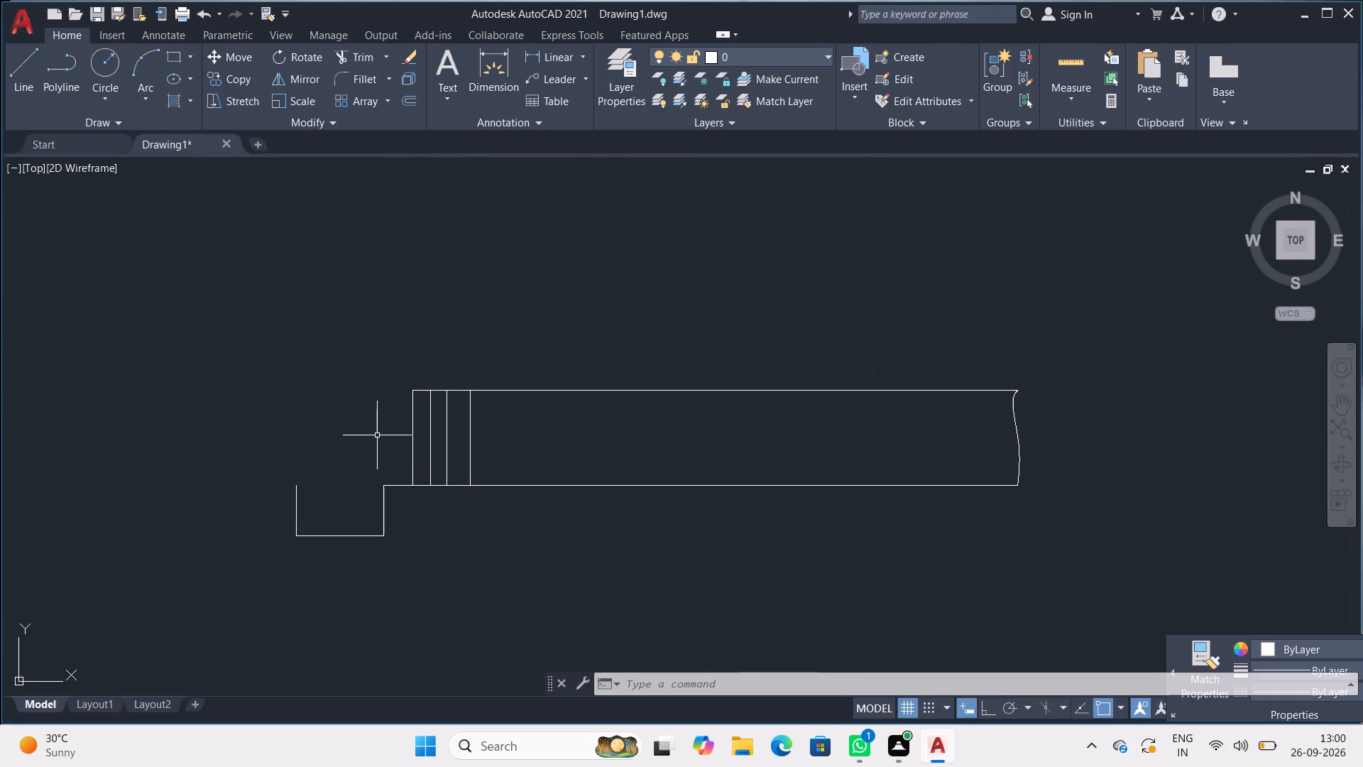
left_click(135, 77)
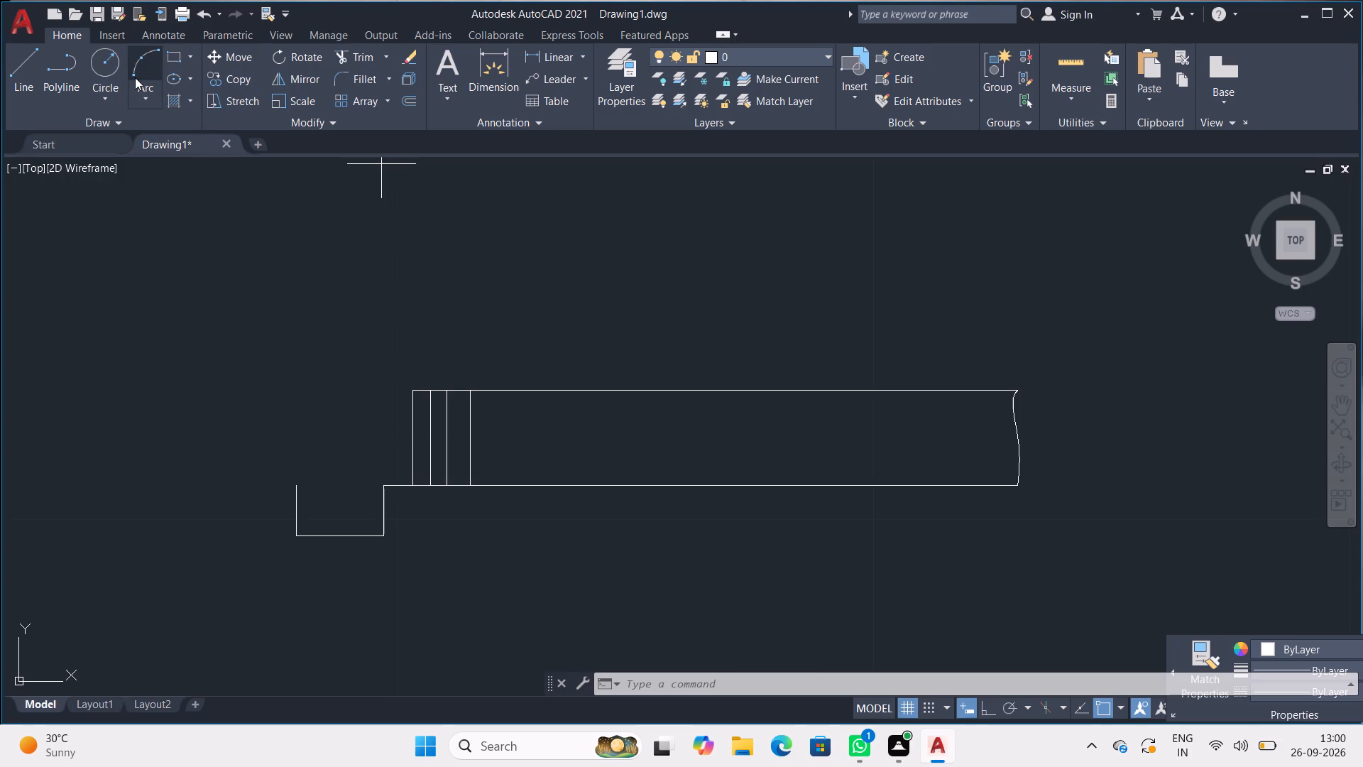
left_click(148, 92)
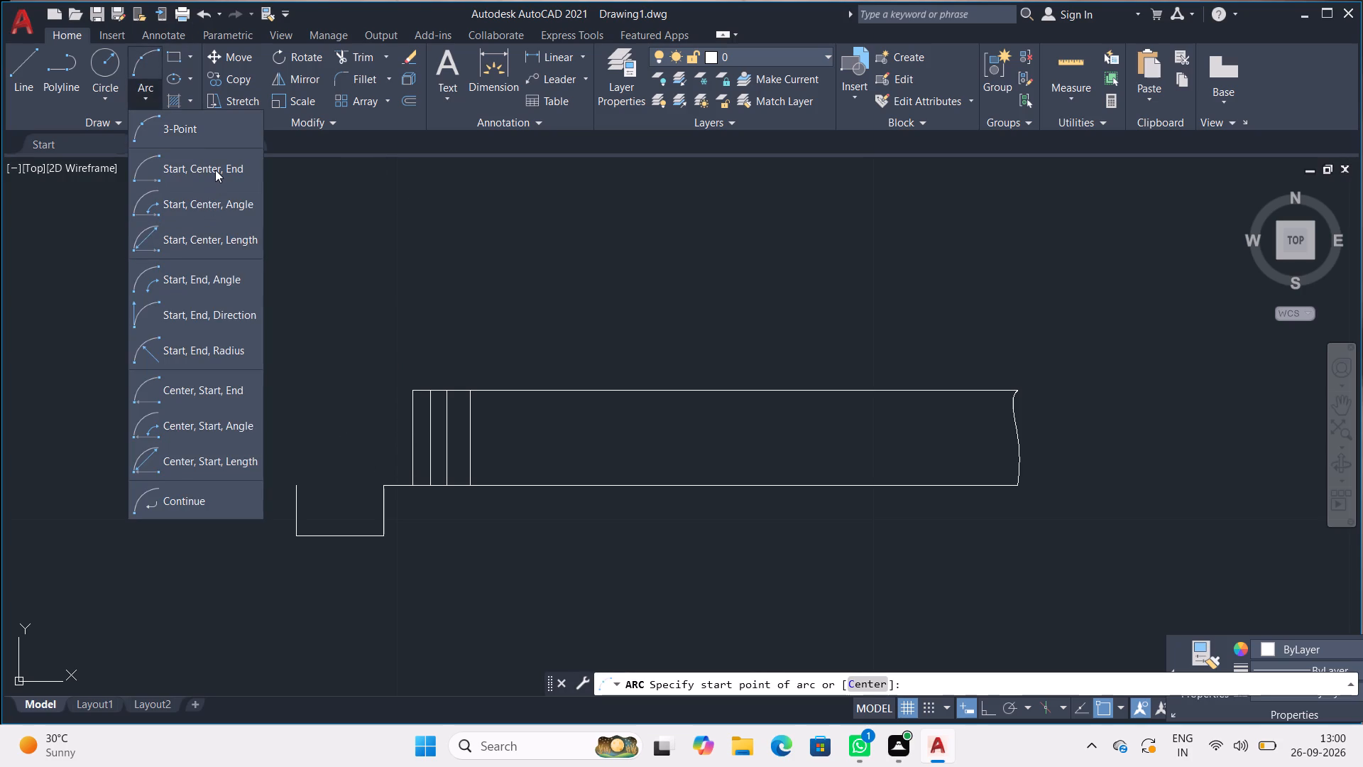
left_click(215, 148)
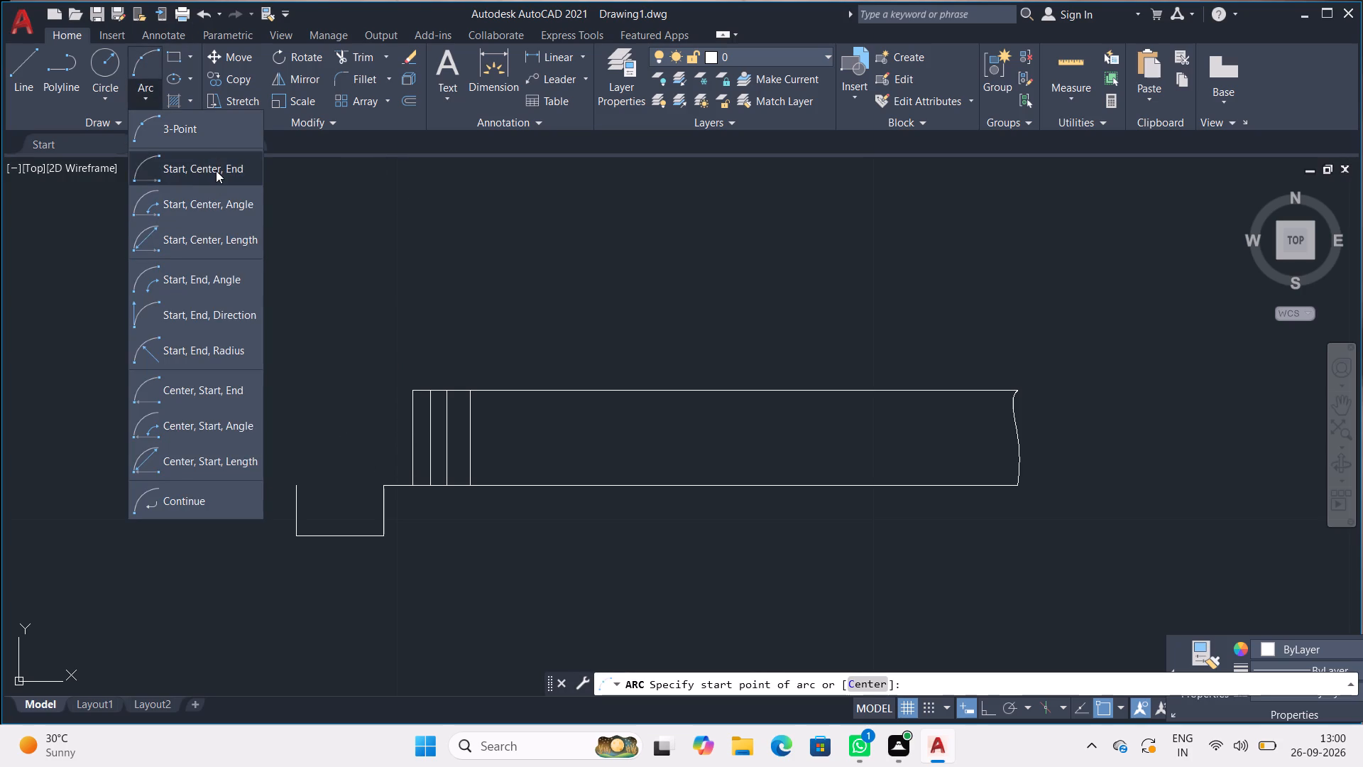
left_click(235, 114)
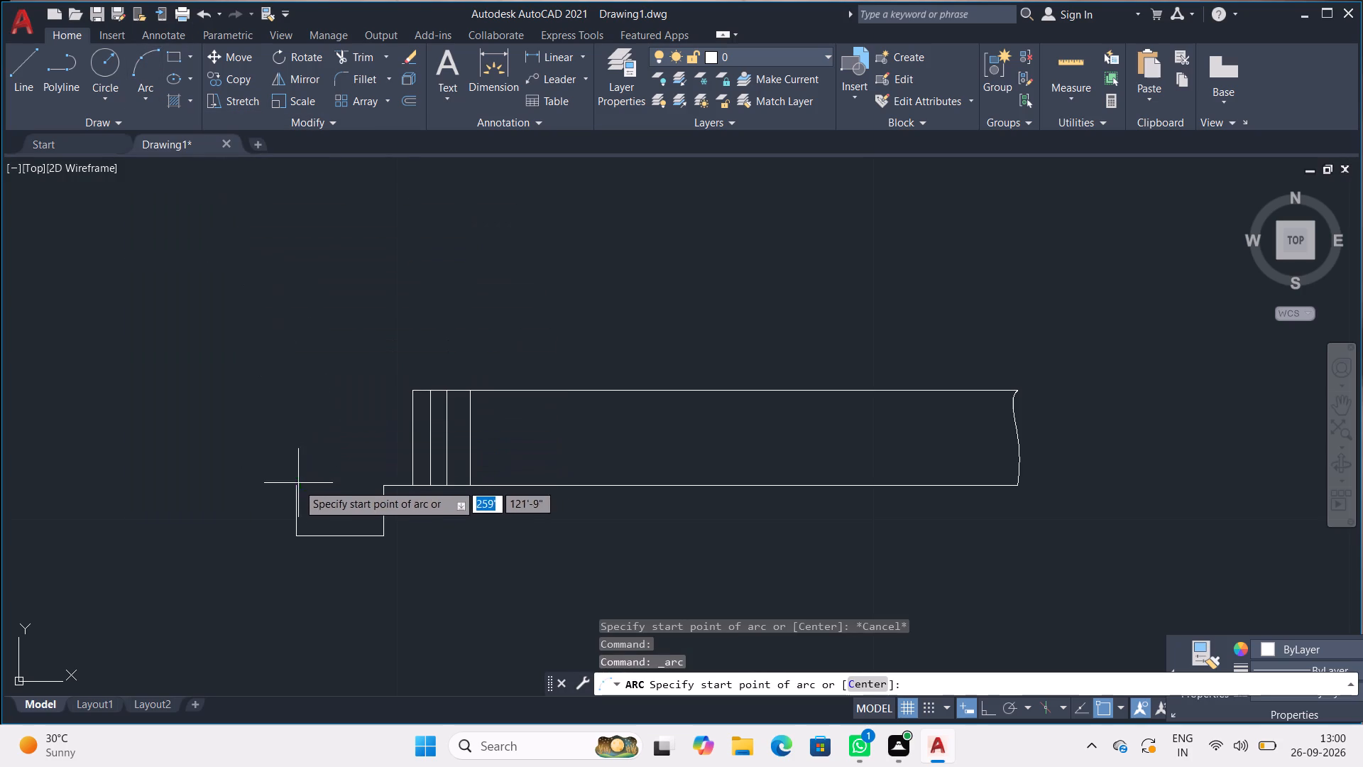
left_click(296, 489)
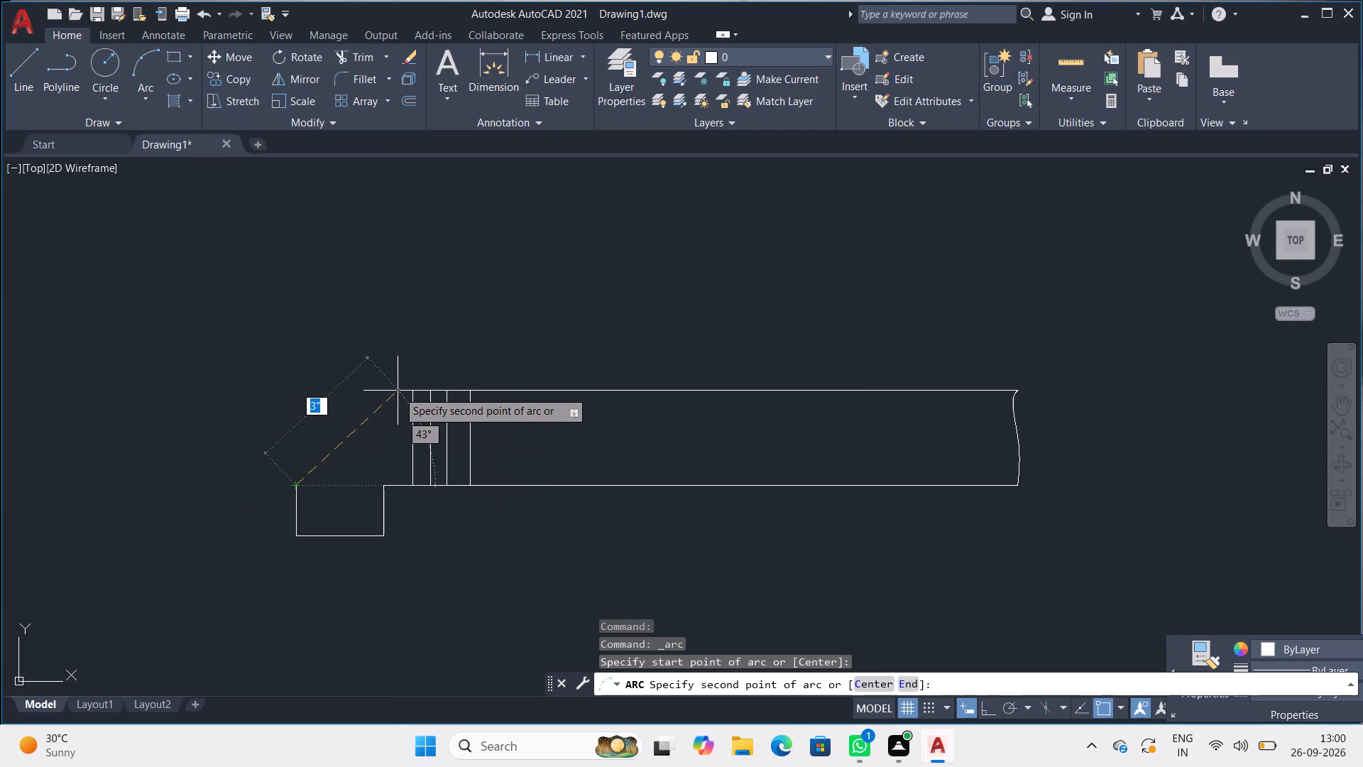
left_click(412, 391)
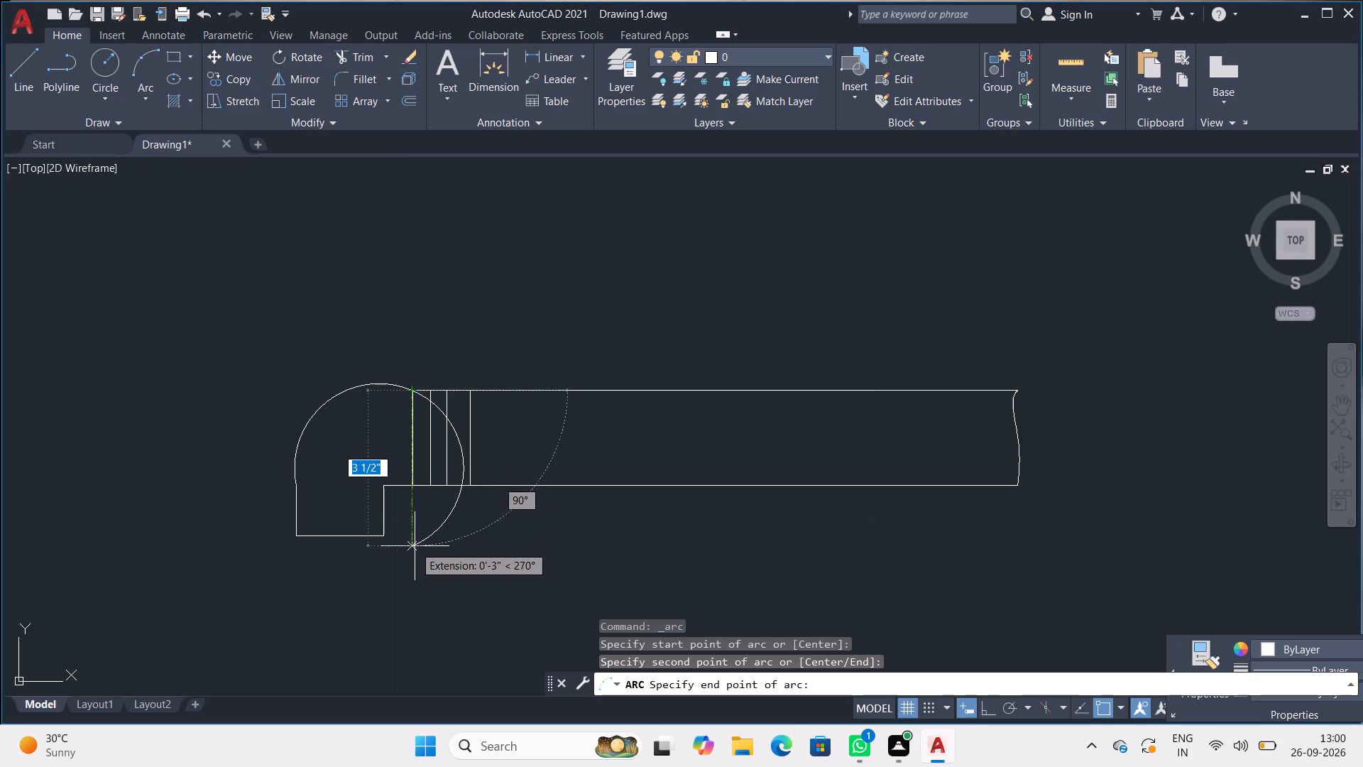
left_click(425, 564)
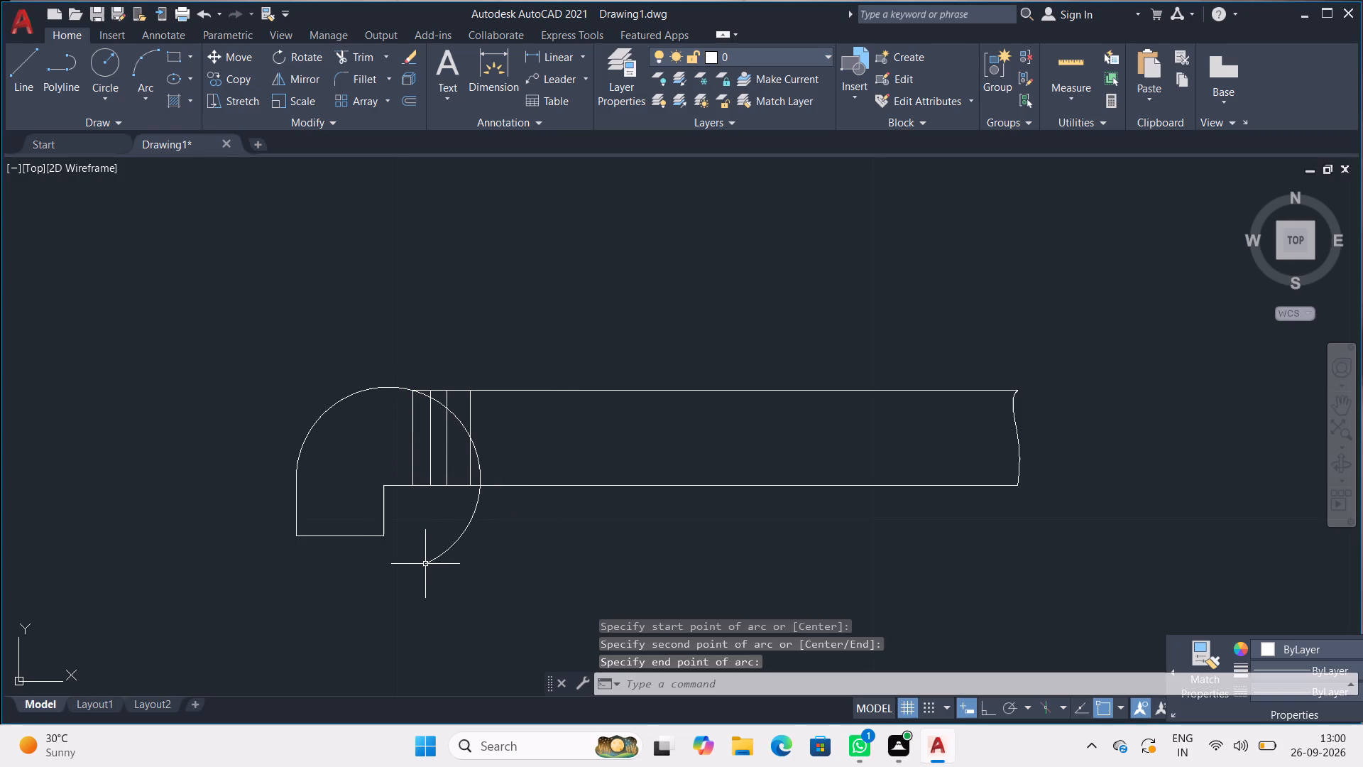
key("Escape")
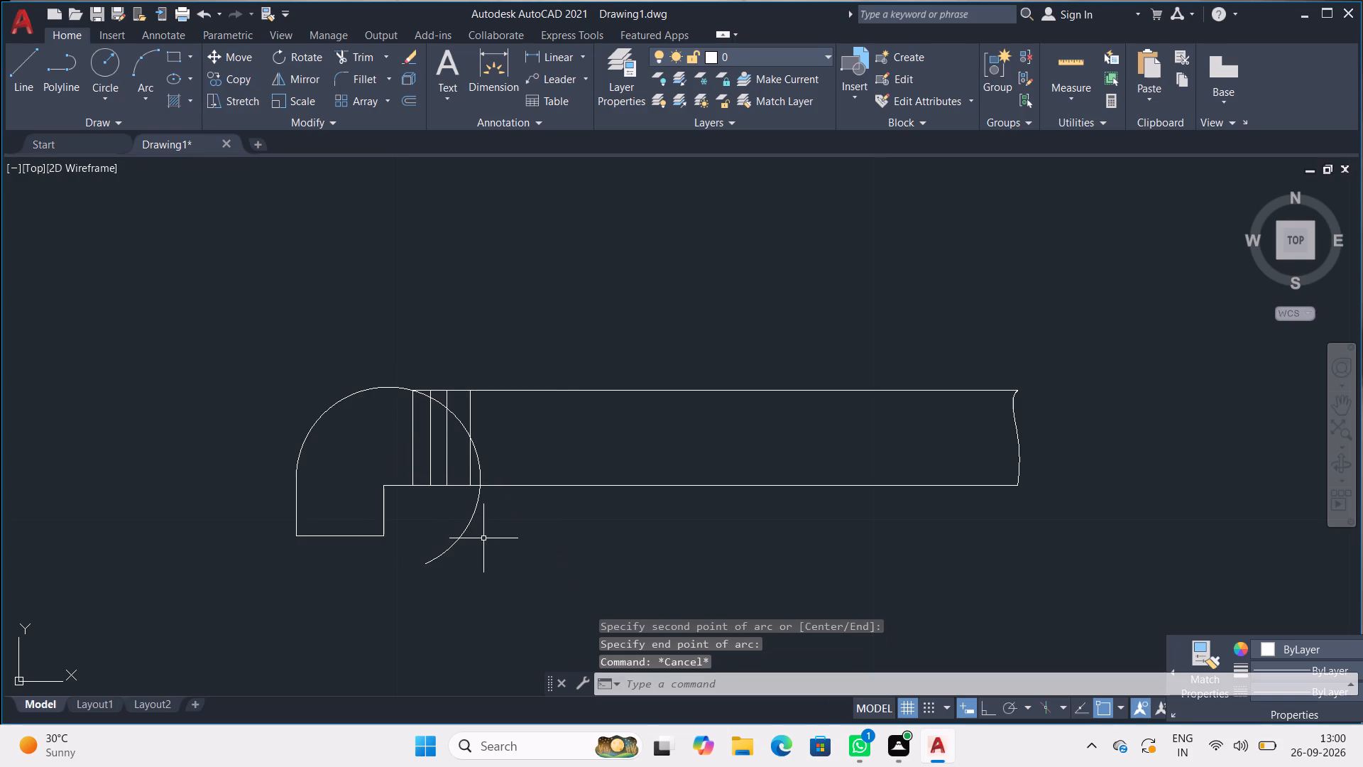
key("Escape")
key("Escape")
Trim the arc's excess below the bar and across the end bands, leaving the elbow curve up to the bar's upper end corner.
type("TR")
key("Return")
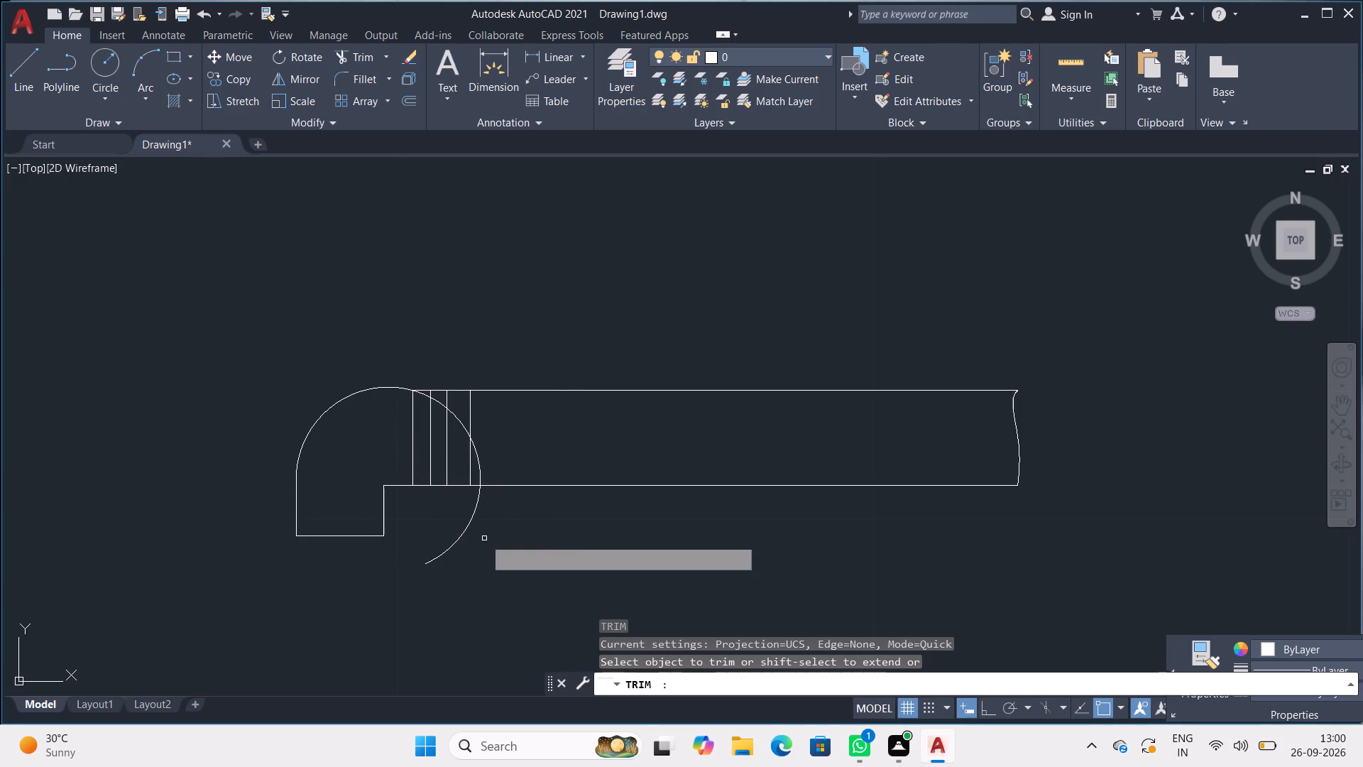
left_click(464, 536)
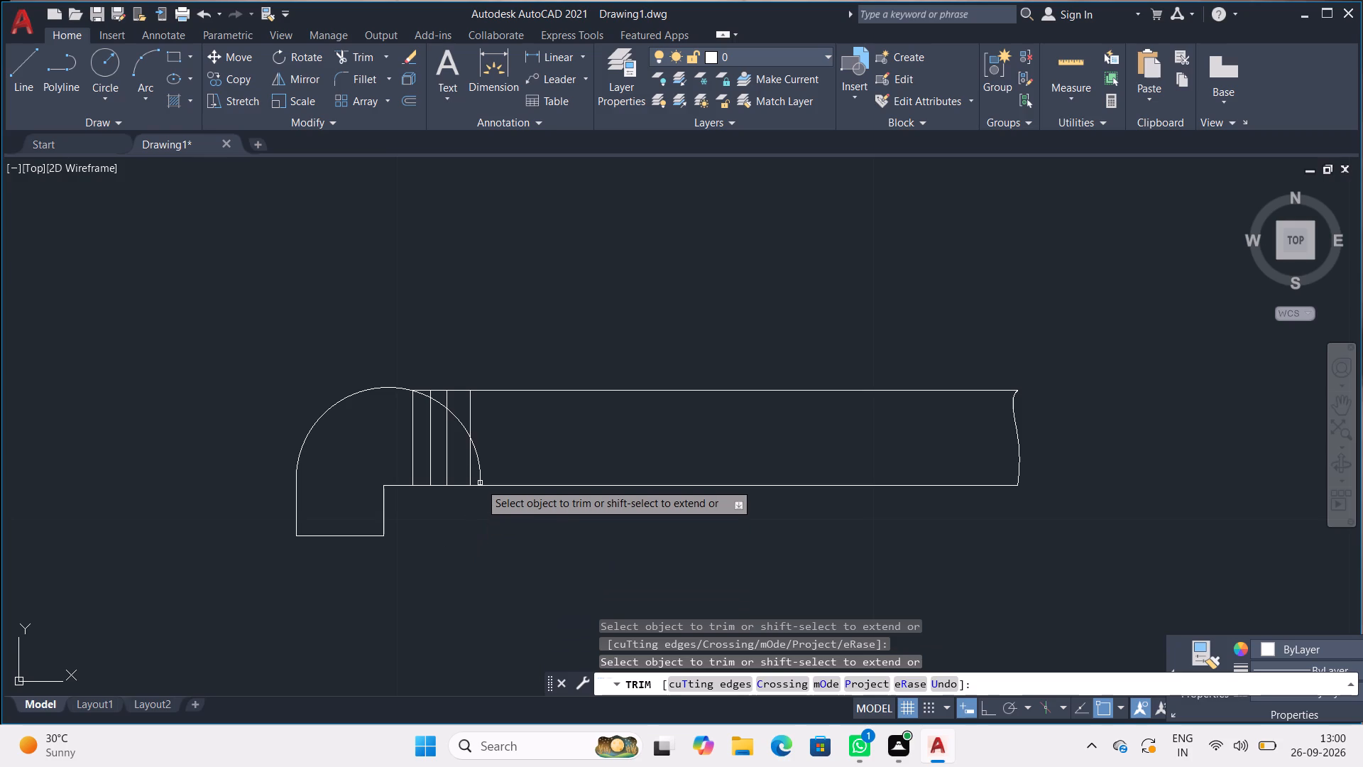
scroll(480, 469, "up", 3)
middle_click_drag(467, 383, 480, 384)
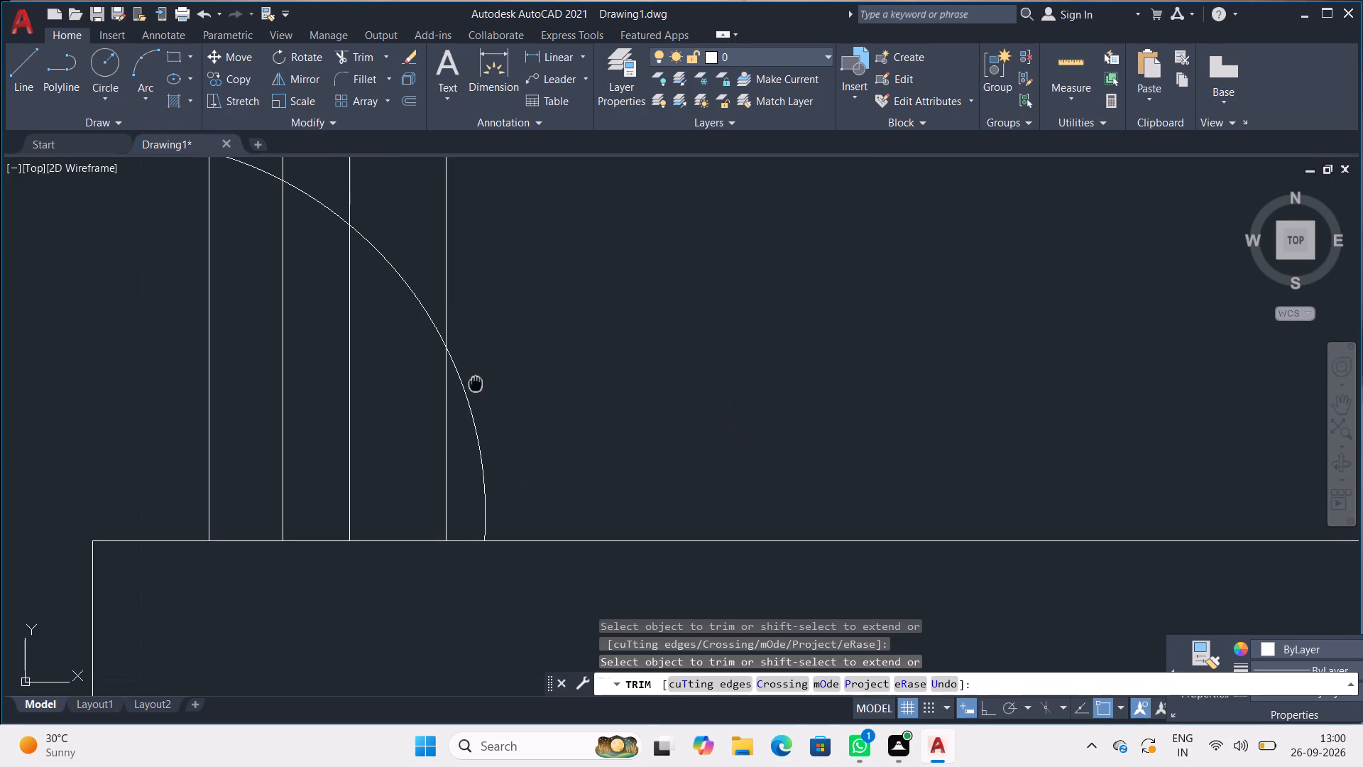
middle_click_drag(480, 384, 664, 483)
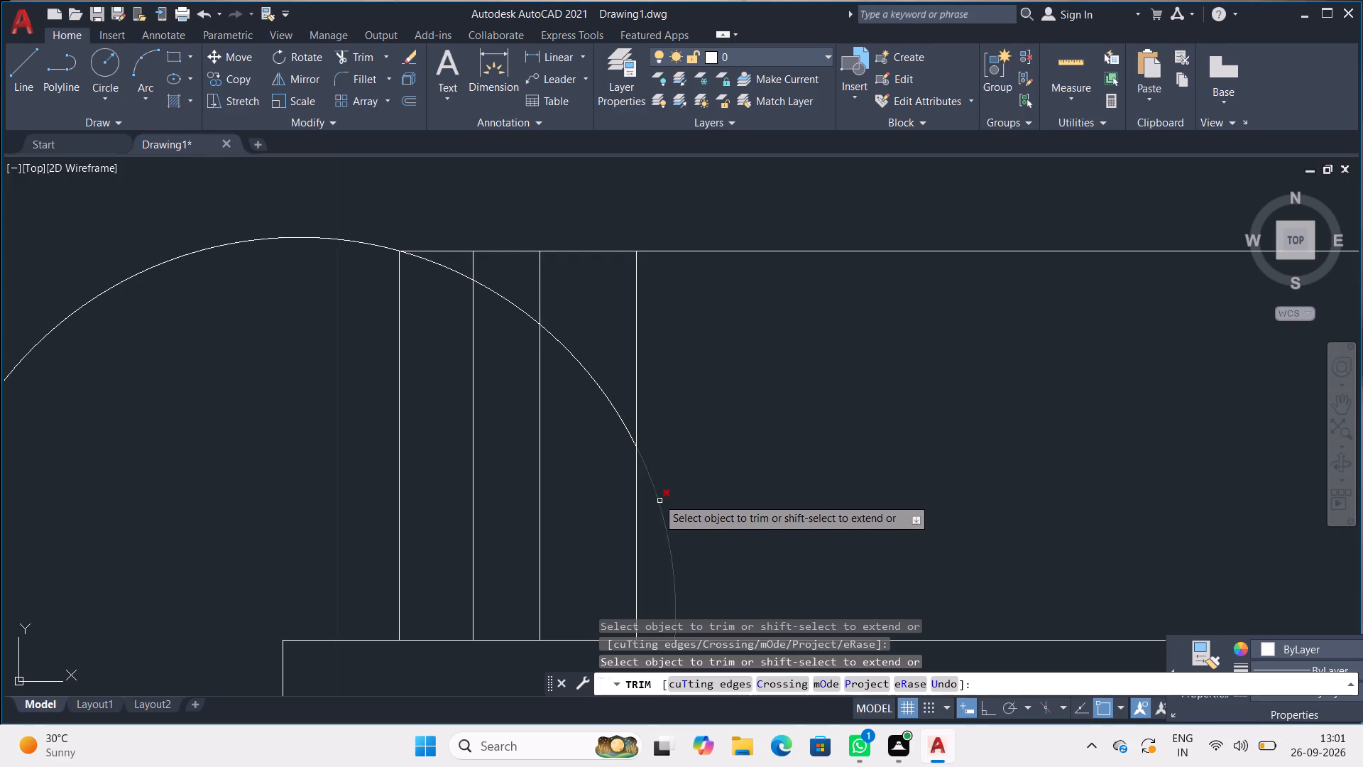
left_click_drag(593, 356, 576, 396)
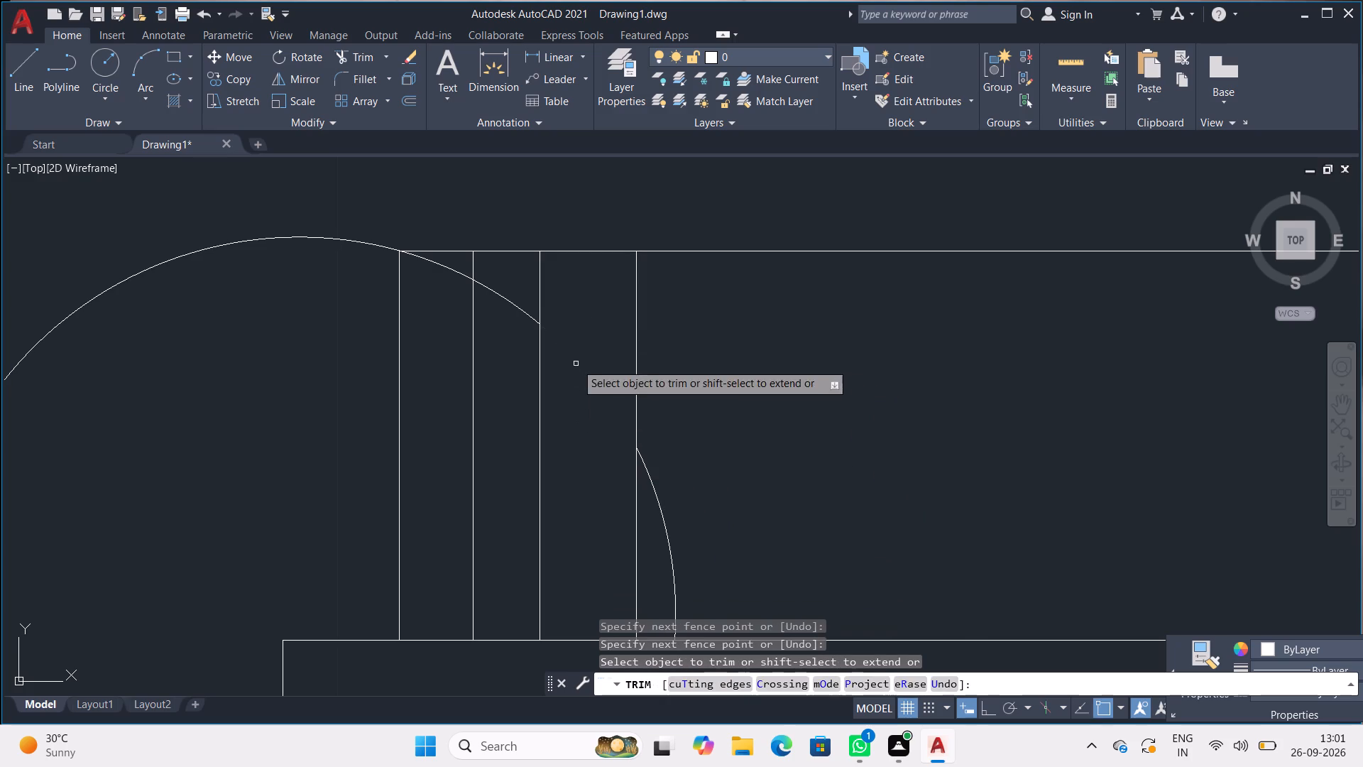
left_click_drag(522, 278, 495, 321)
left_click_drag(454, 260, 436, 281)
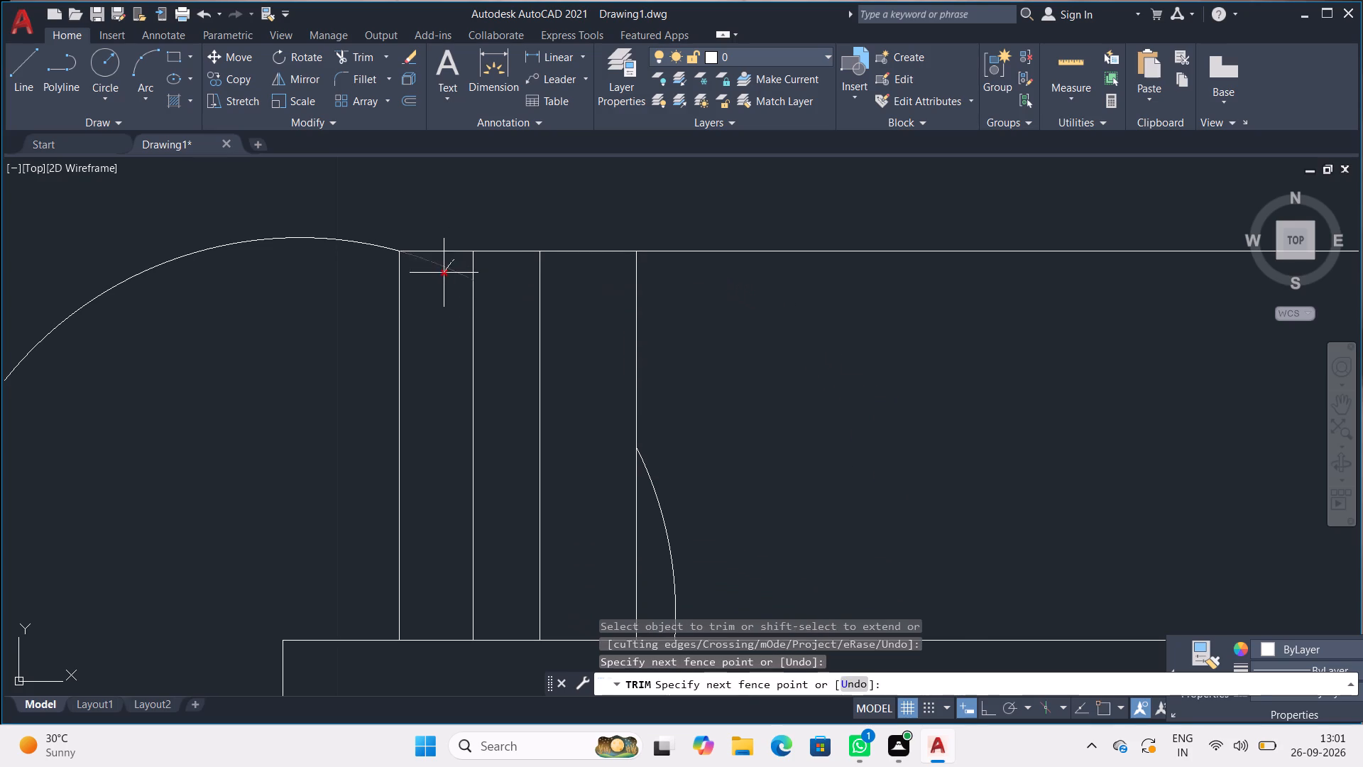
left_click_drag(436, 281, 436, 282)
left_click_drag(669, 476, 645, 511)
scroll(661, 500, "down", 4)
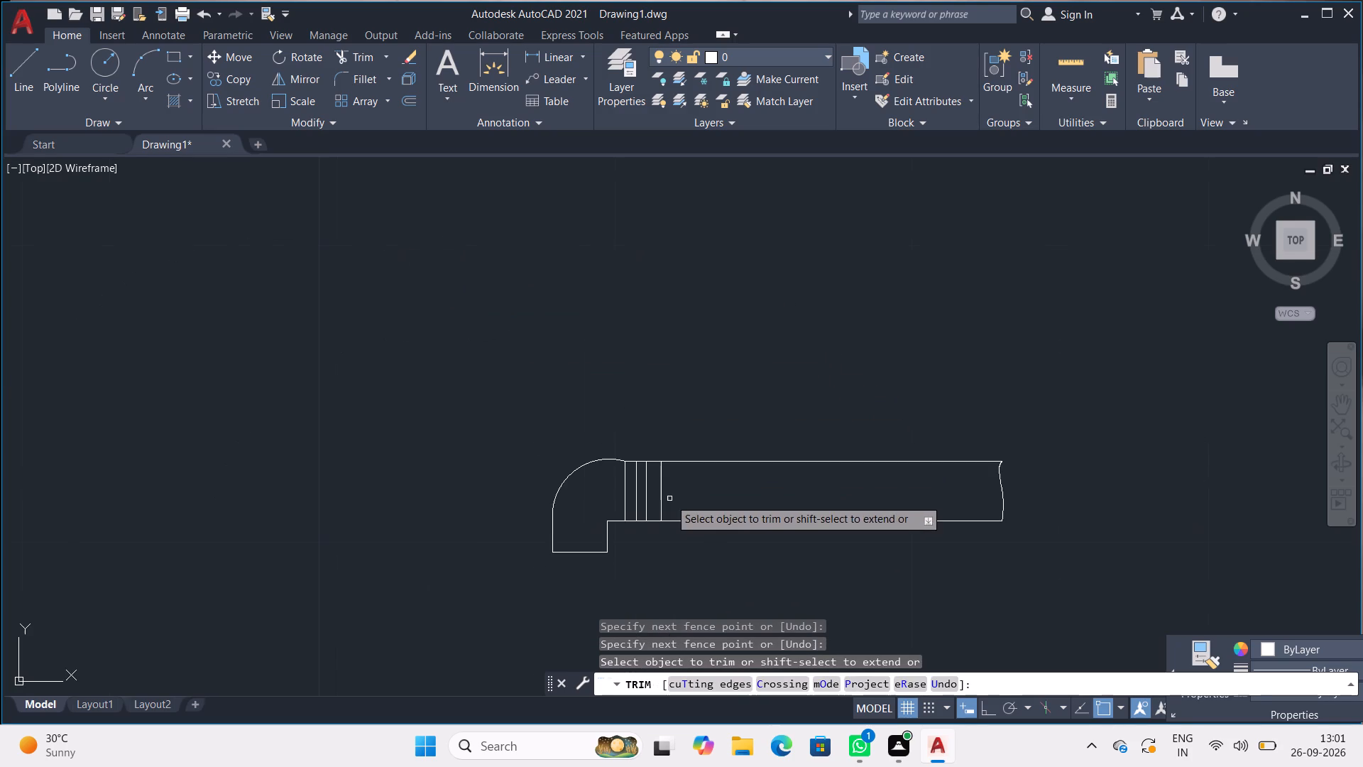
middle_click_drag(684, 494, 581, 334)
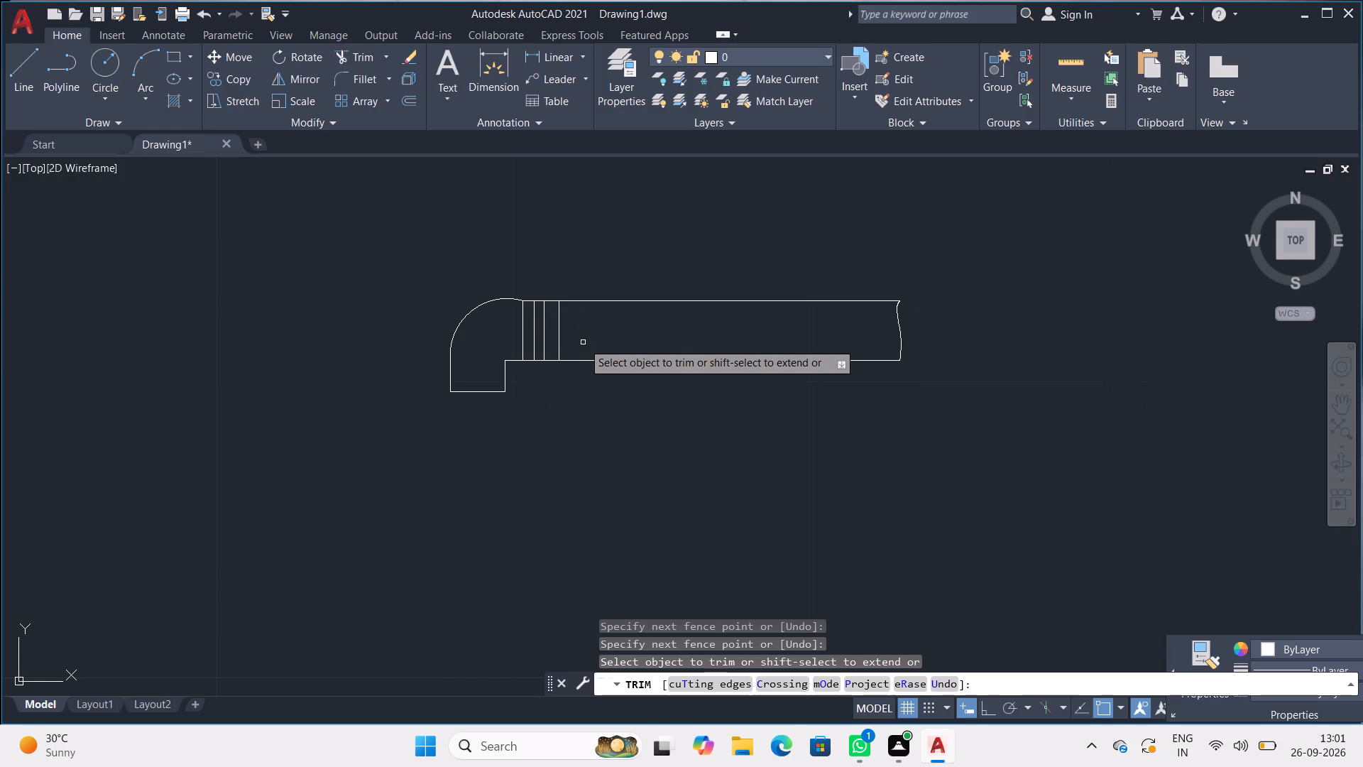
key("Escape")
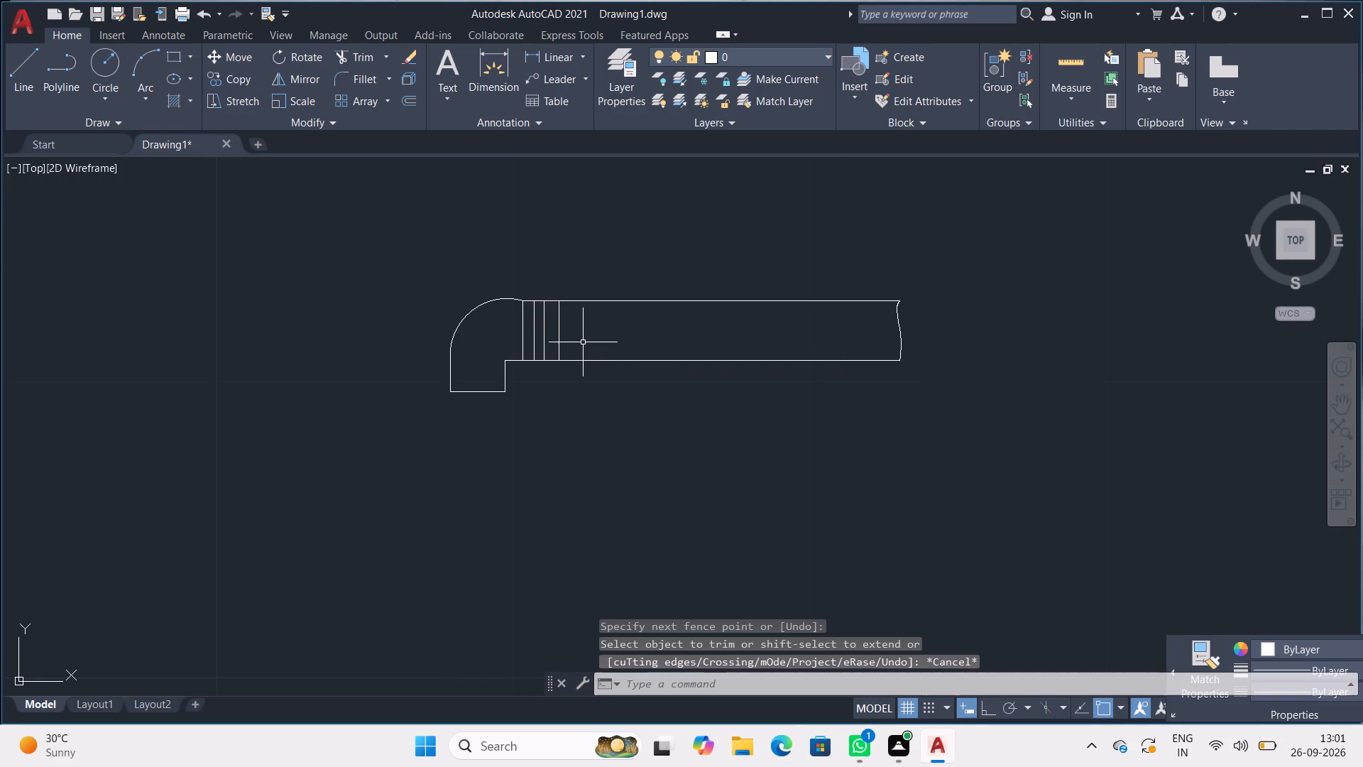
key("Escape")
key("Escape")
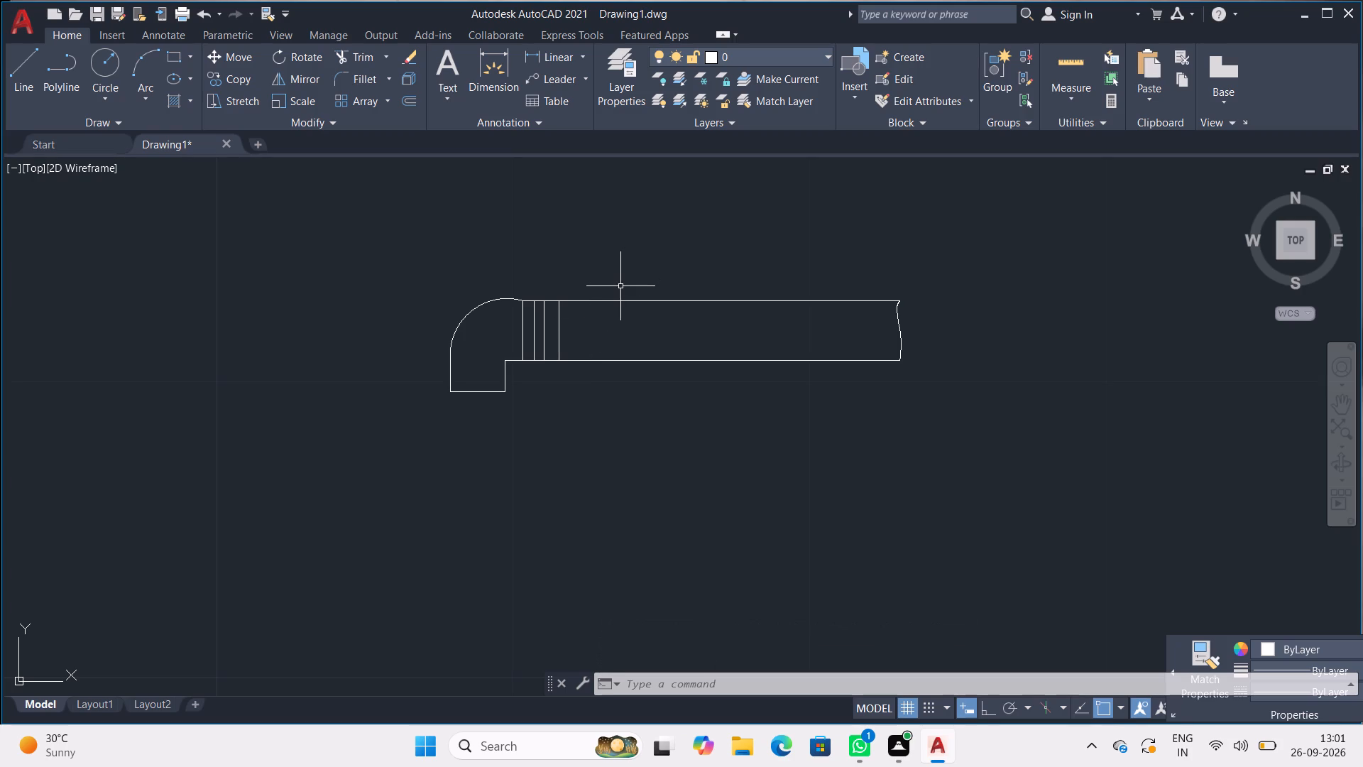
Move the whole elbow-ended bar onto the frame elevation's middle column, below the dashed line, with its ends overhanging the column's sides.
middle_click_drag(620, 286, 542, 344)
middle_click_drag(542, 347, 535, 364)
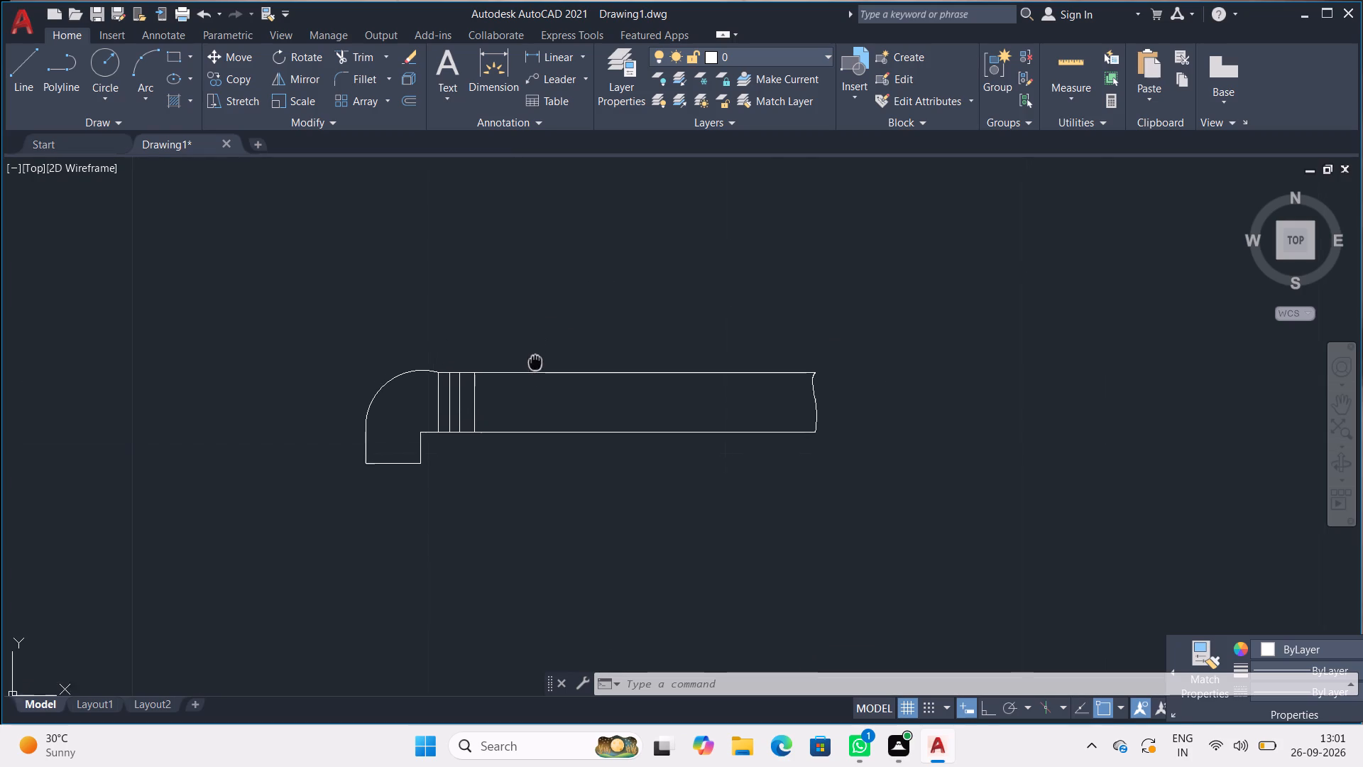
middle_click_drag(535, 364, 531, 386)
left_click_drag(894, 375, 259, 333)
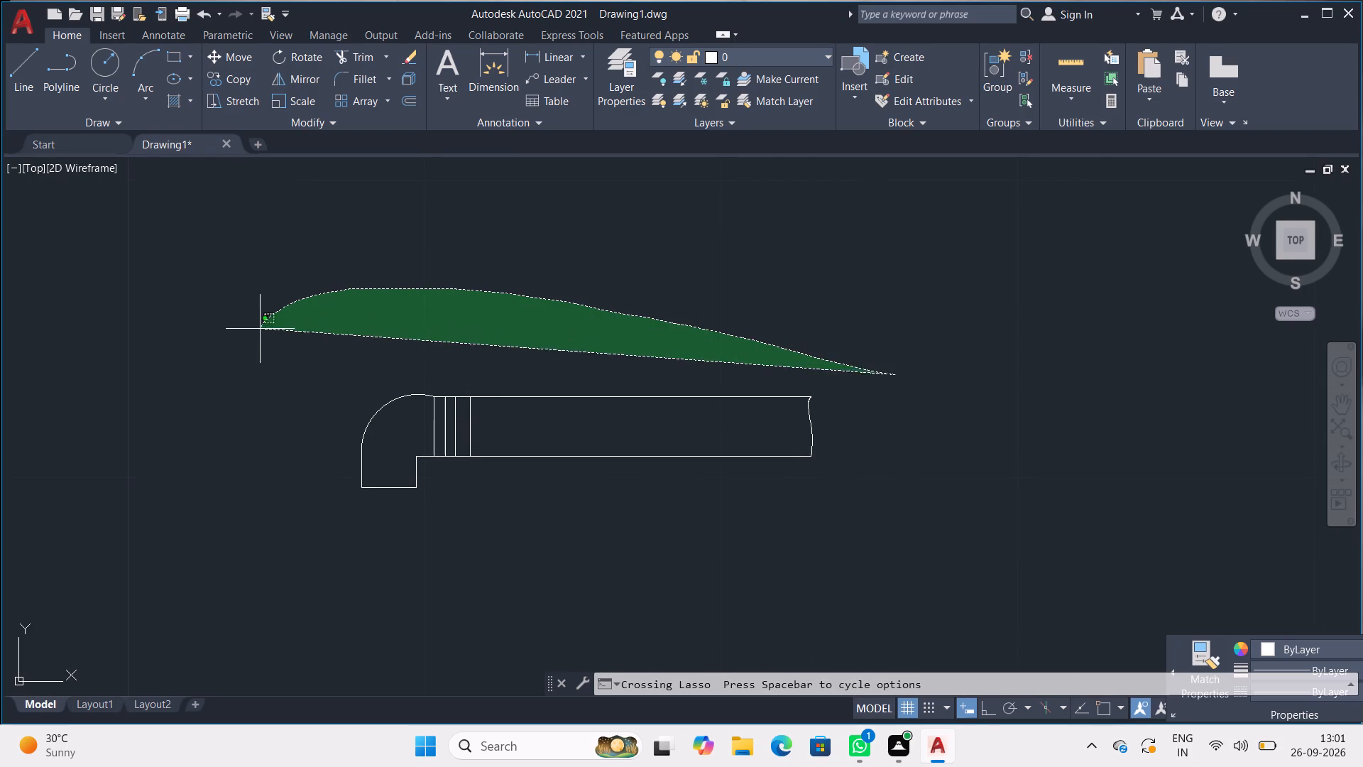
left_click_drag(259, 333, 799, 689)
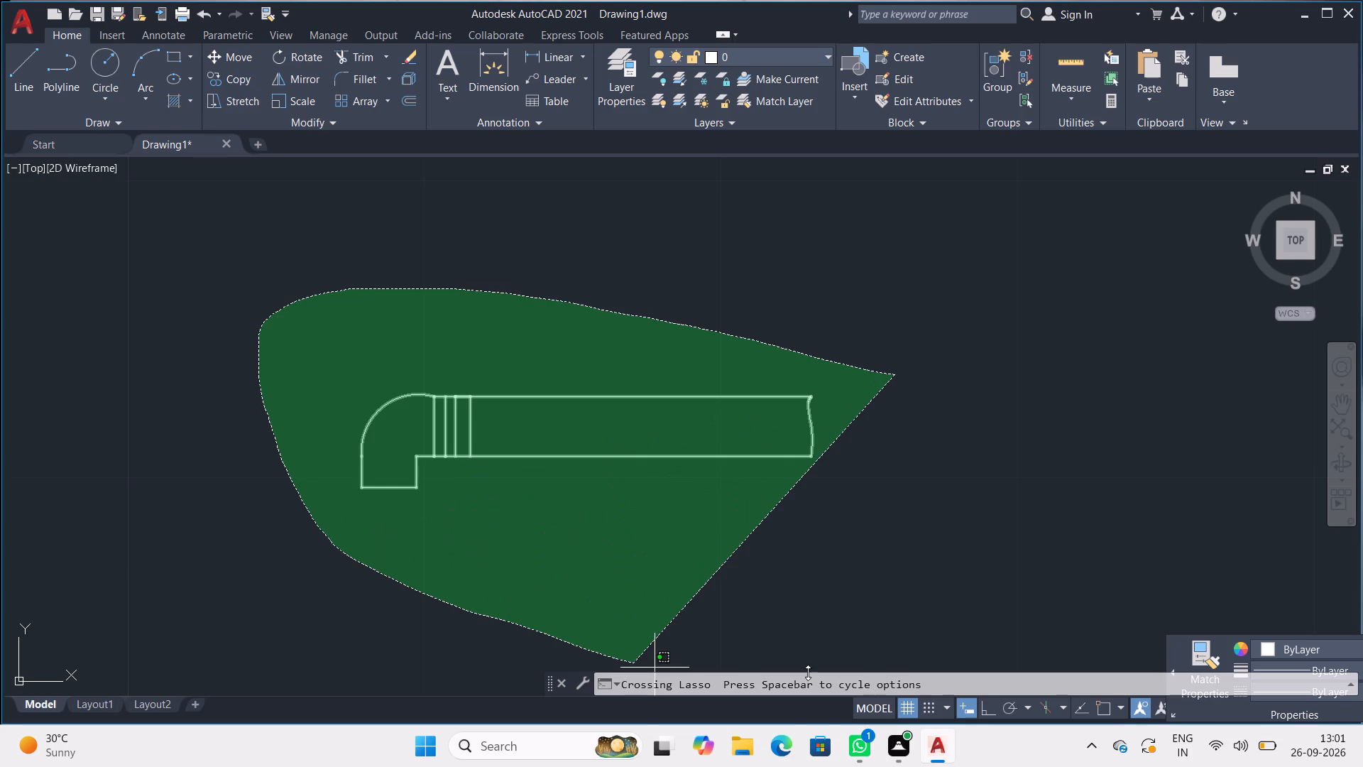
key("m")
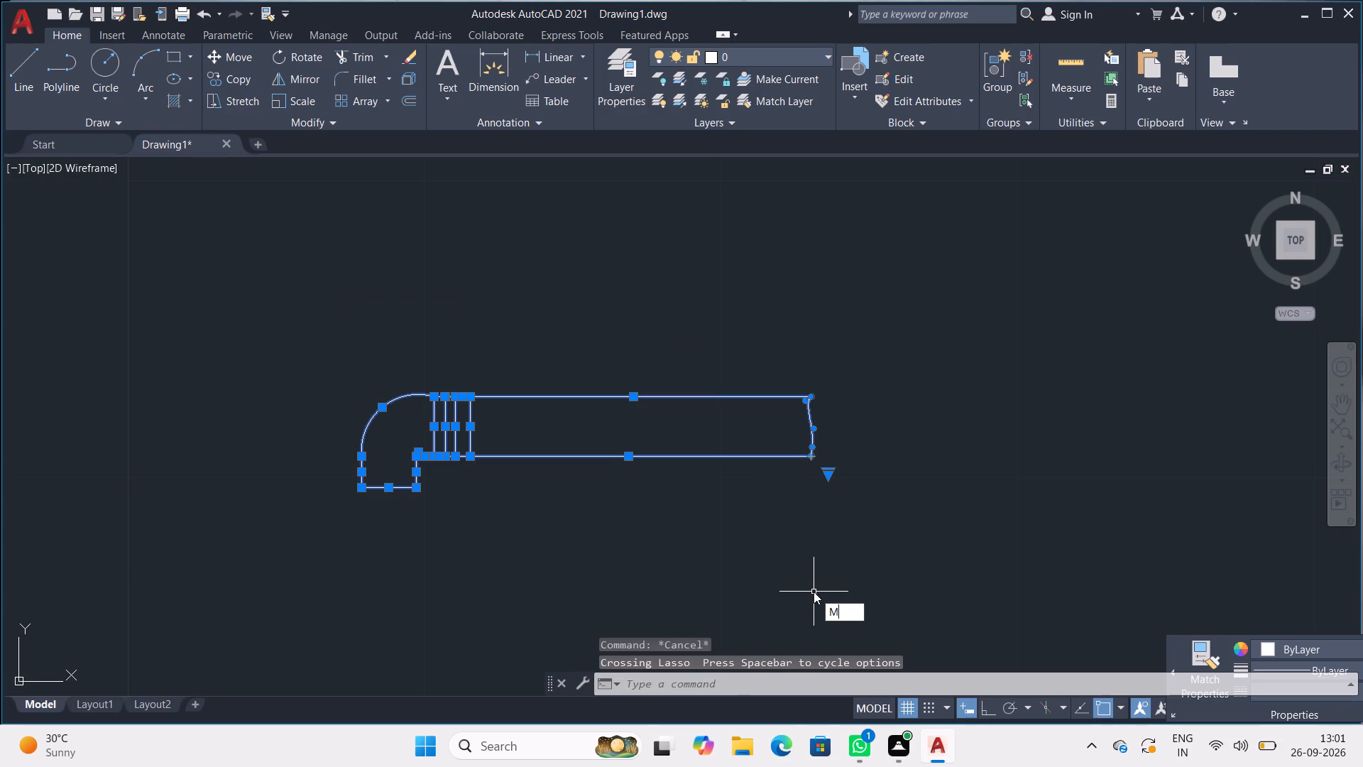
key("Return")
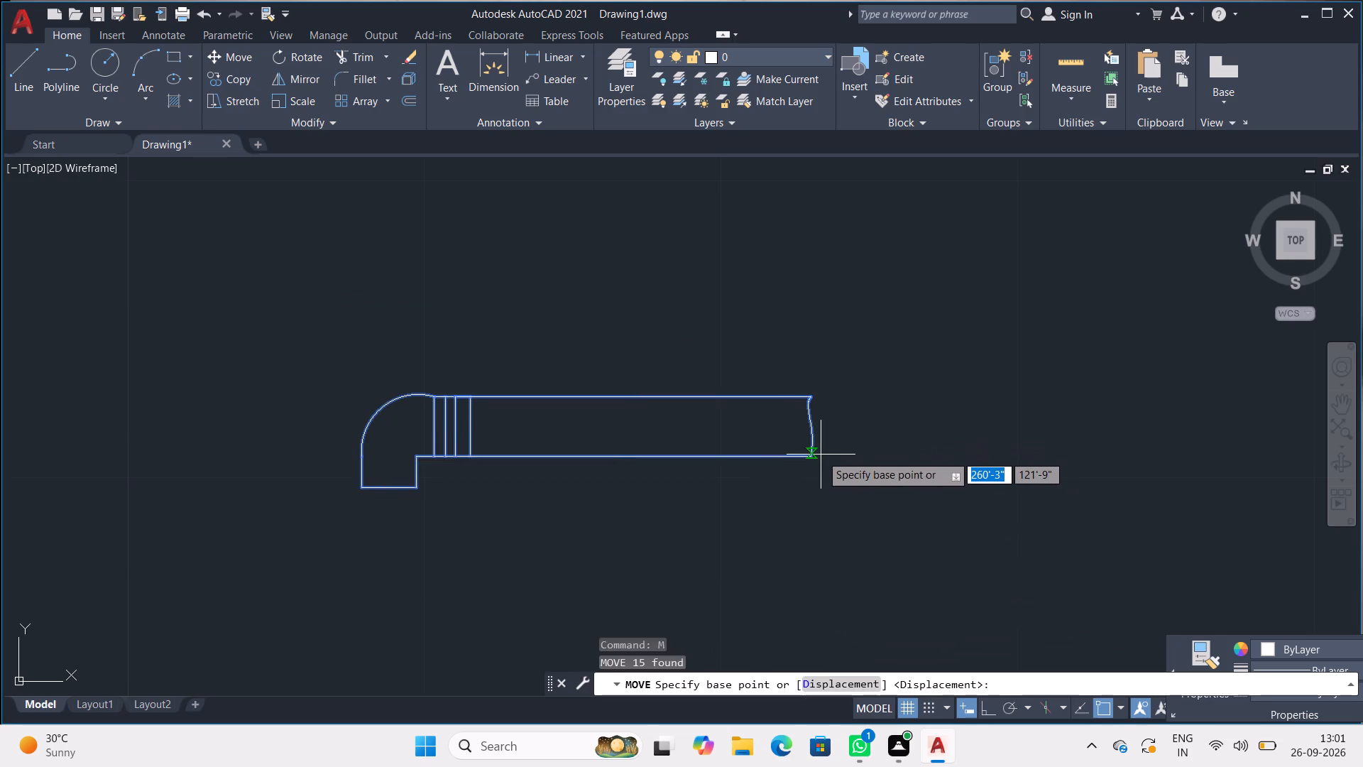
left_click(812, 455)
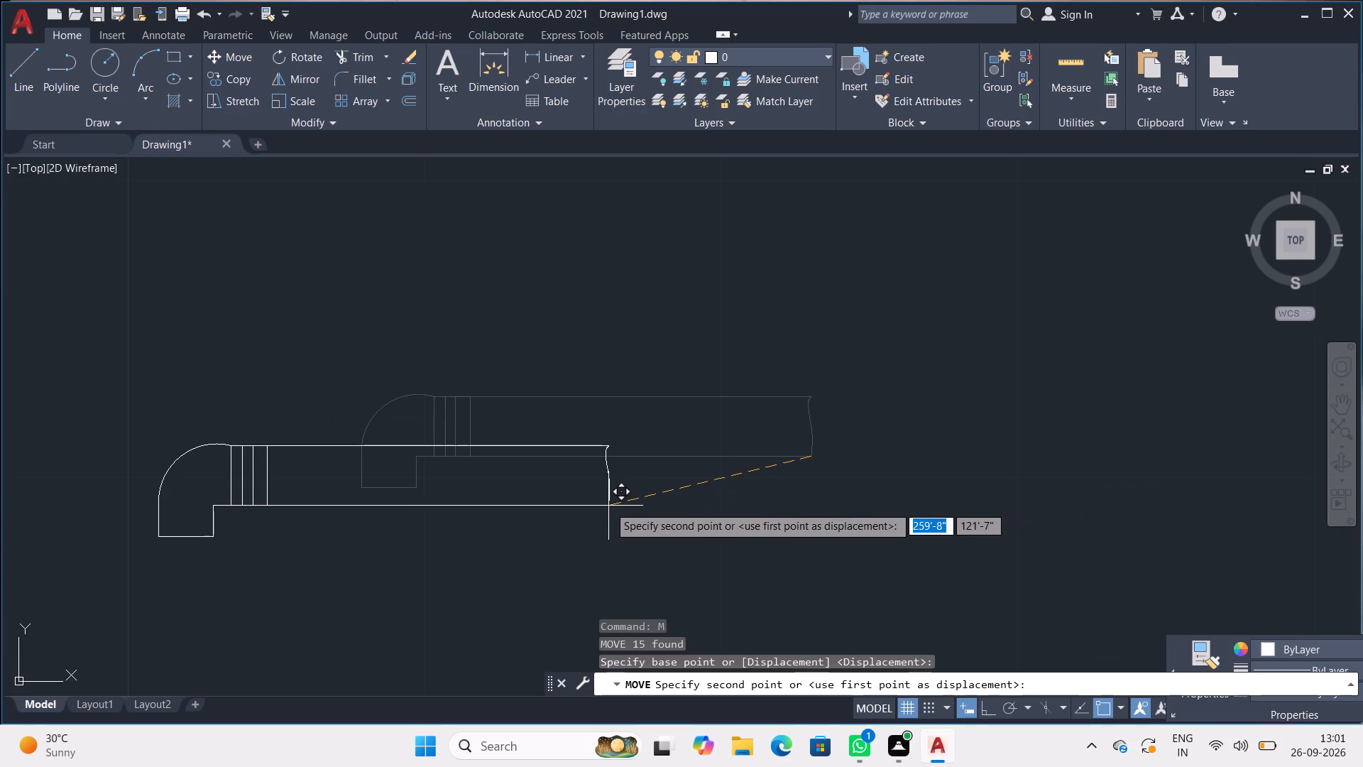
middle_click_drag(608, 506, 855, 437)
scroll(771, 476, "down", 2)
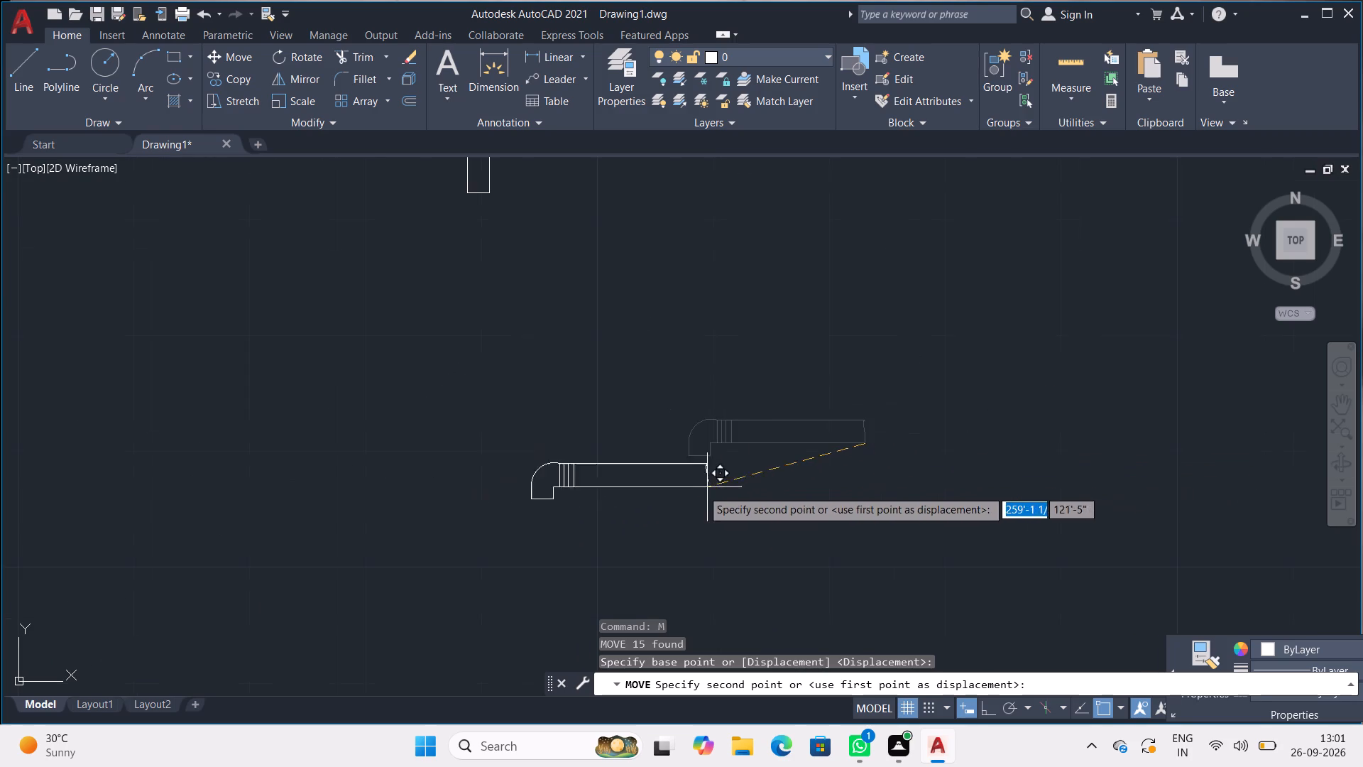
scroll(664, 498, "down", 2)
middle_click_drag(618, 490, 1079, 378)
scroll(618, 490, "down", 1)
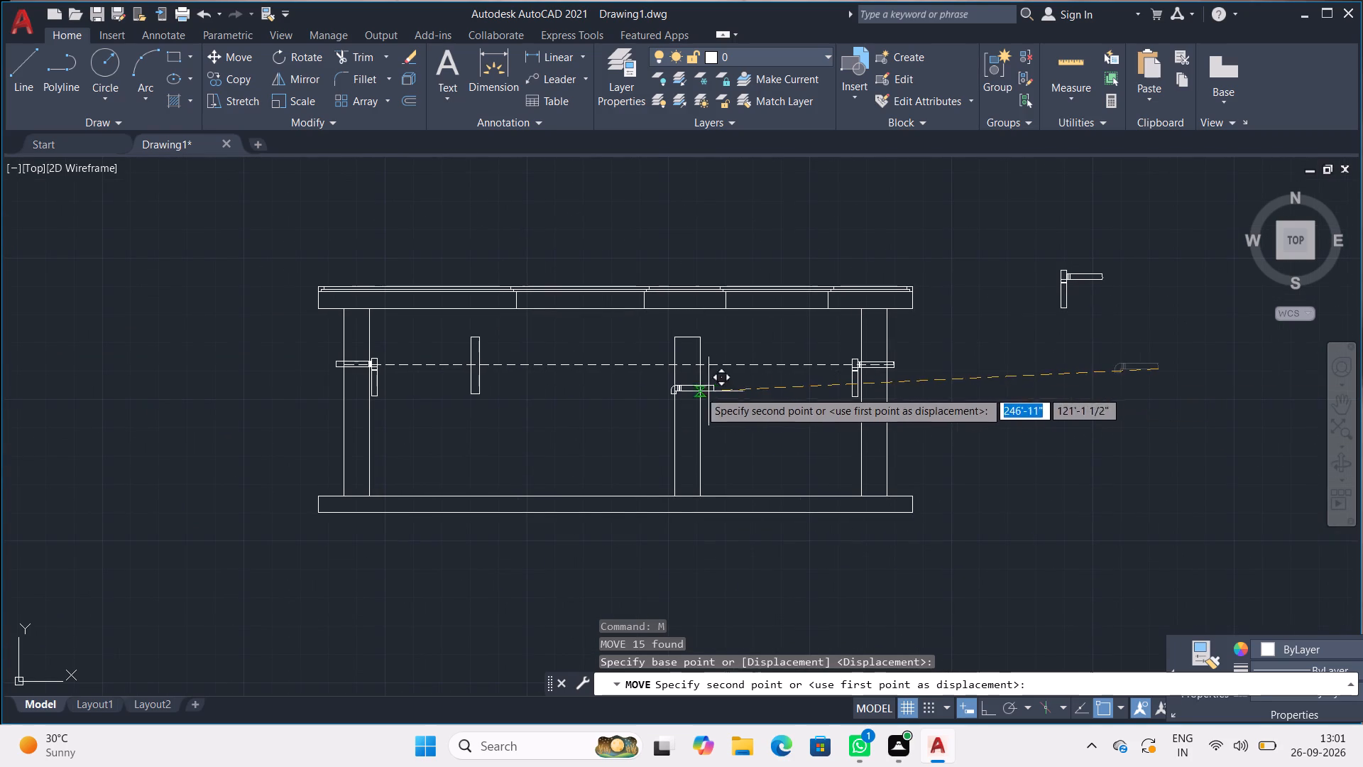
middle_click_drag(679, 393, 683, 319)
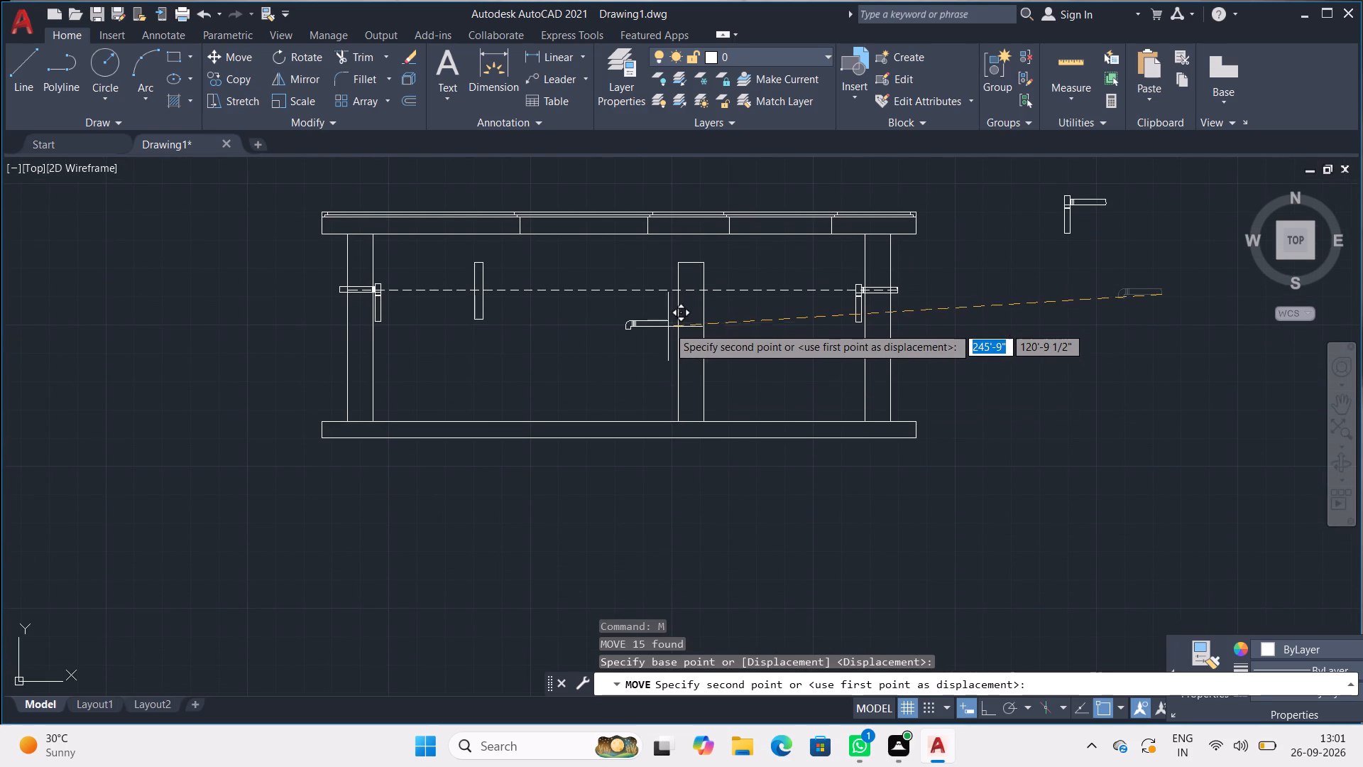
scroll(669, 324, "up", 3)
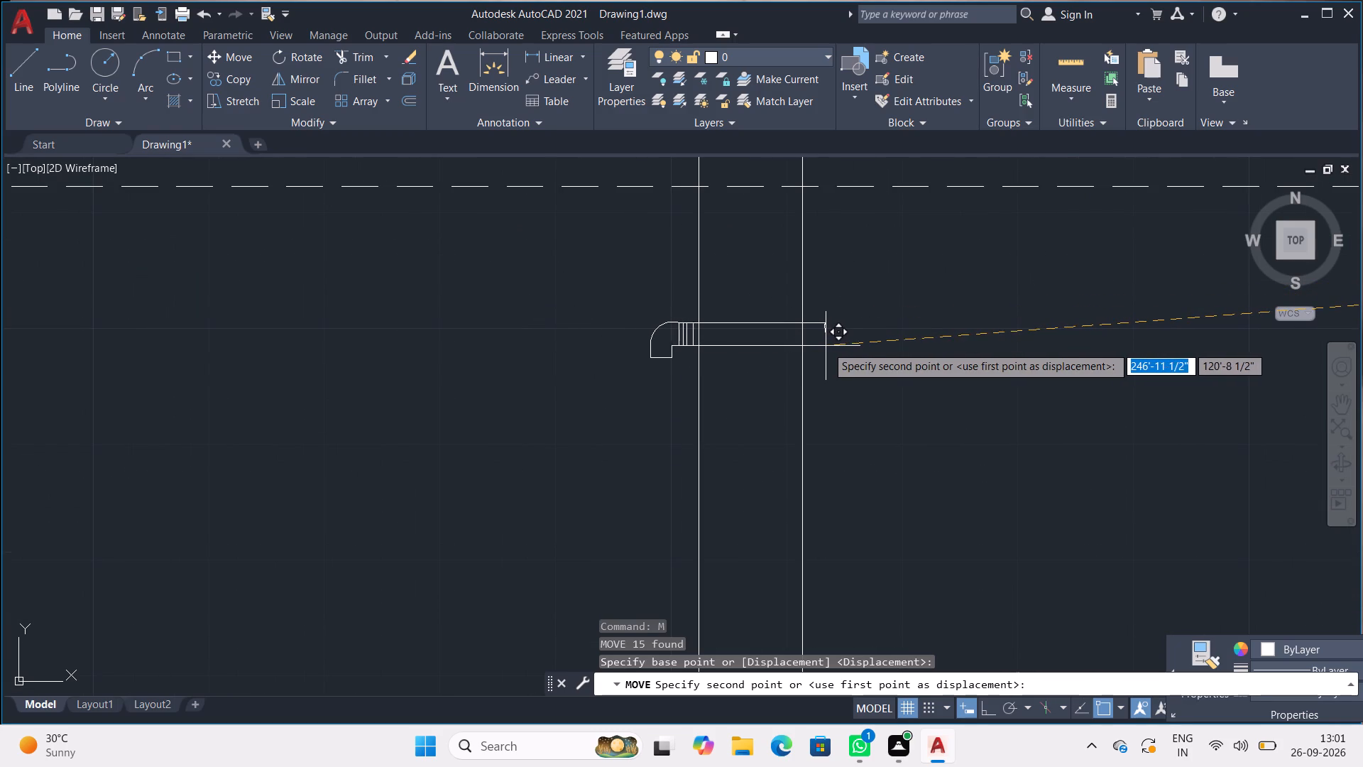
scroll(826, 346, "up", 2)
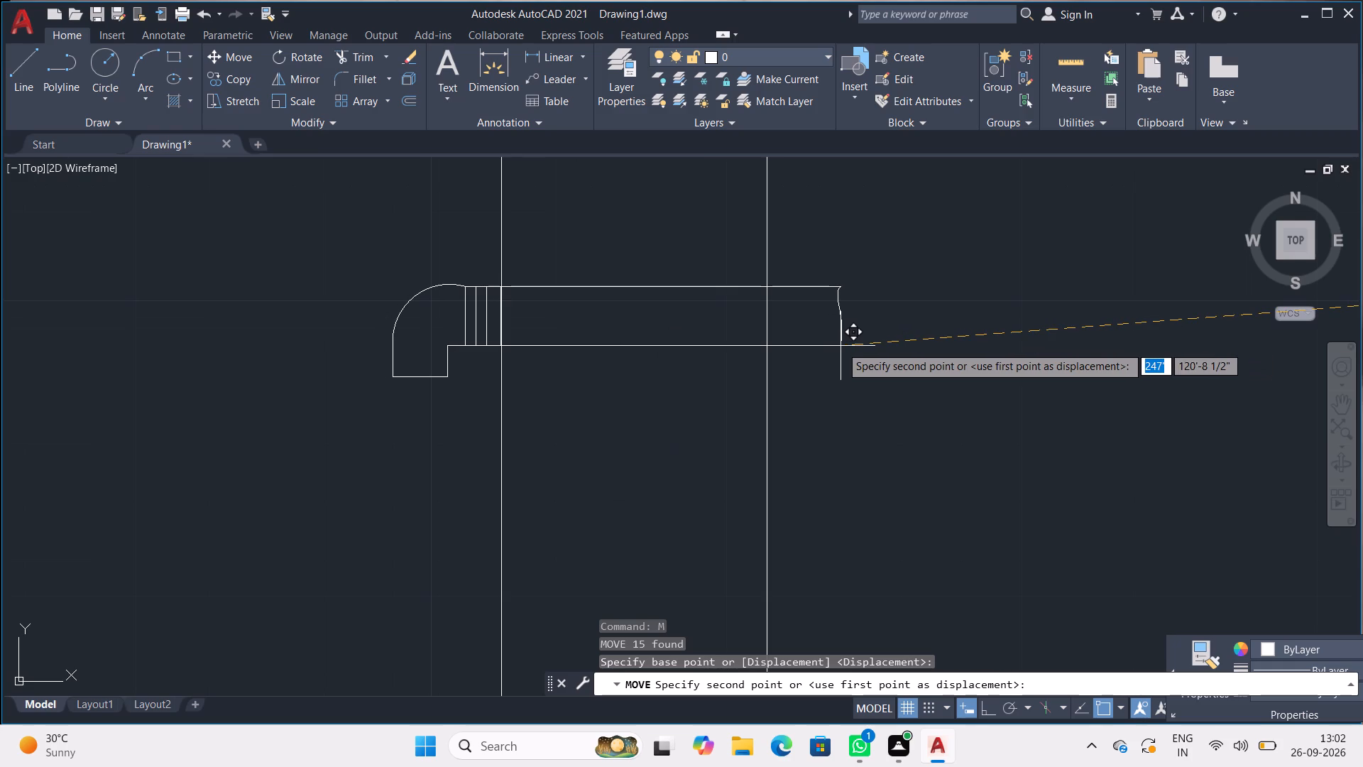
left_click(841, 346)
Trim the part of the middle column's edge line that crosses the bar near its broken end.
middle_click_drag(811, 304, 792, 374)
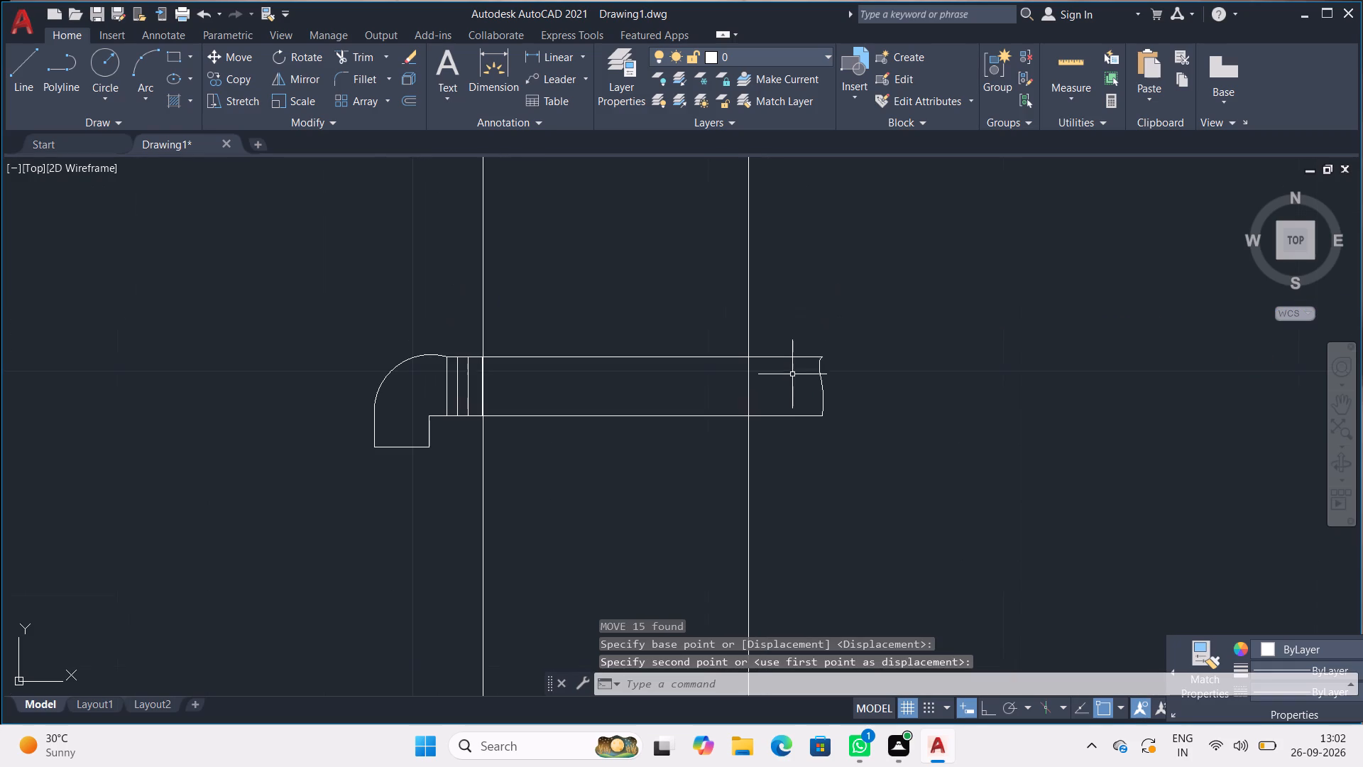
type("TR")
key("Return")
left_click_drag(778, 371, 747, 371)
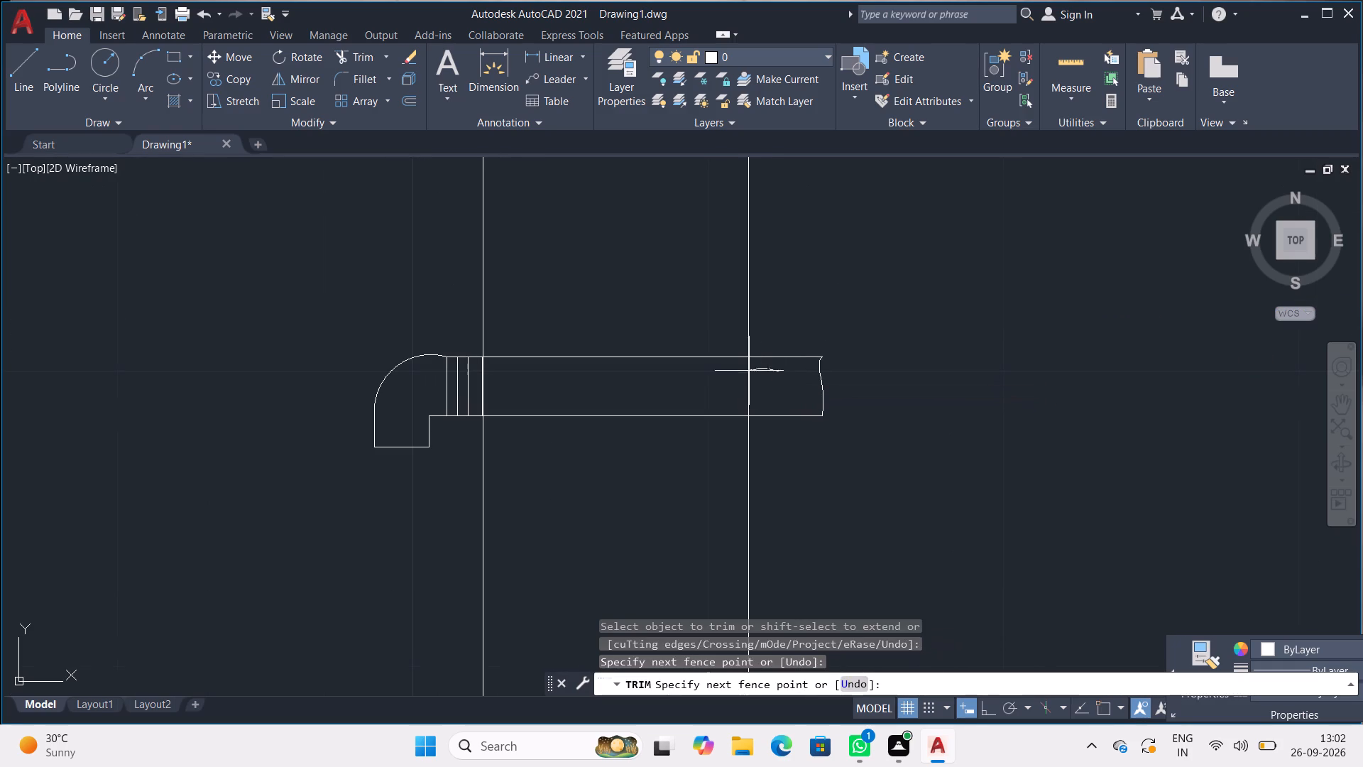
left_click_drag(747, 371, 742, 372)
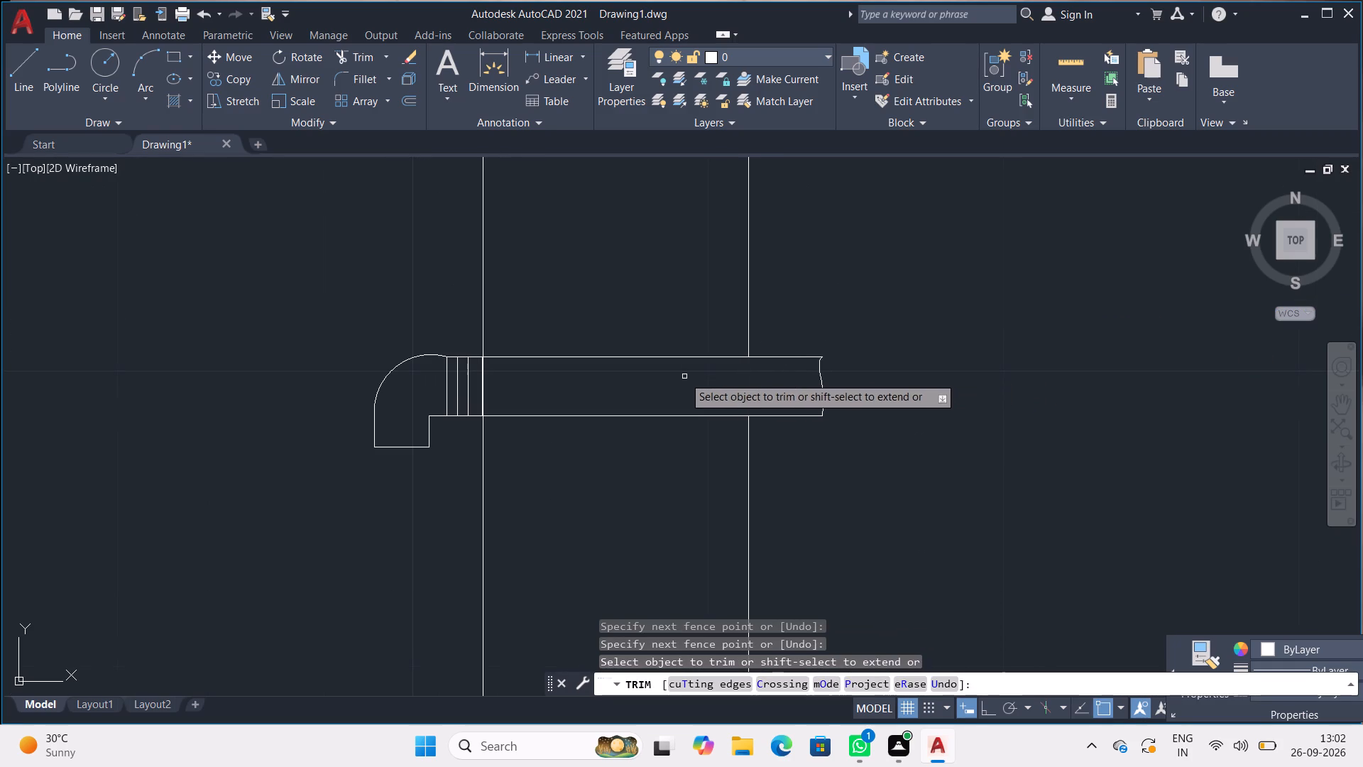
key("Escape")
Erase the remaining spare bar-and-post assembly beside the frame elevation.
scroll(569, 368, "down", 3)
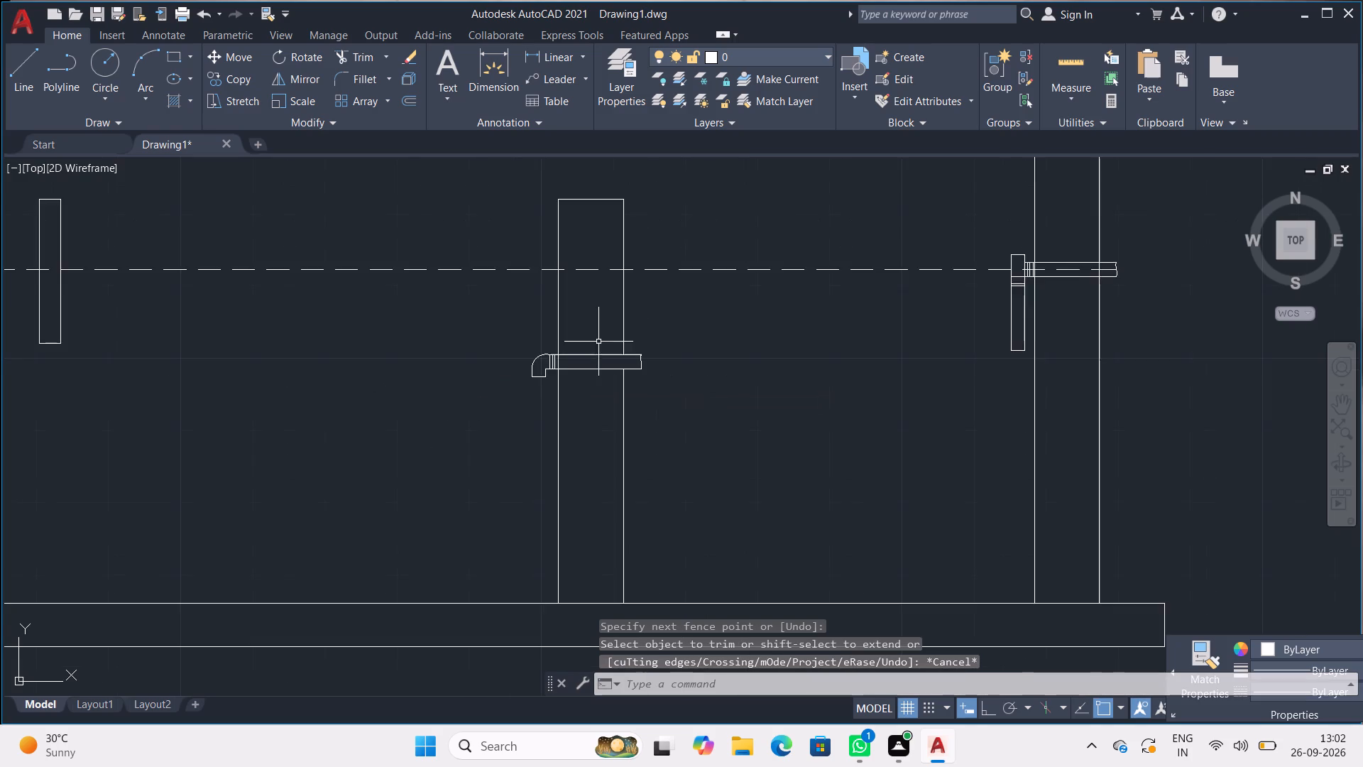
scroll(599, 341, "down", 1)
middle_click_drag(604, 341, 637, 372)
scroll(604, 341, "down", 1)
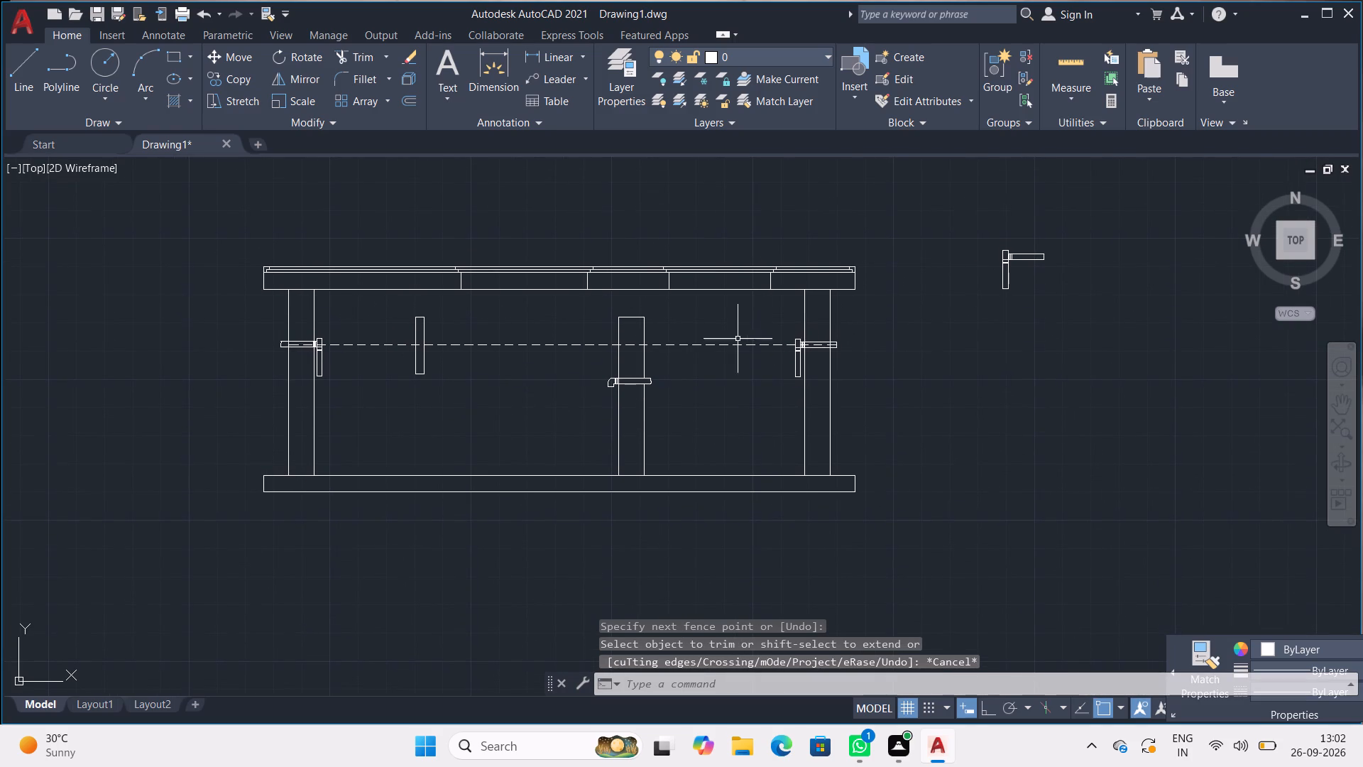
left_click_drag(1061, 240, 1056, 313)
key("Delete")
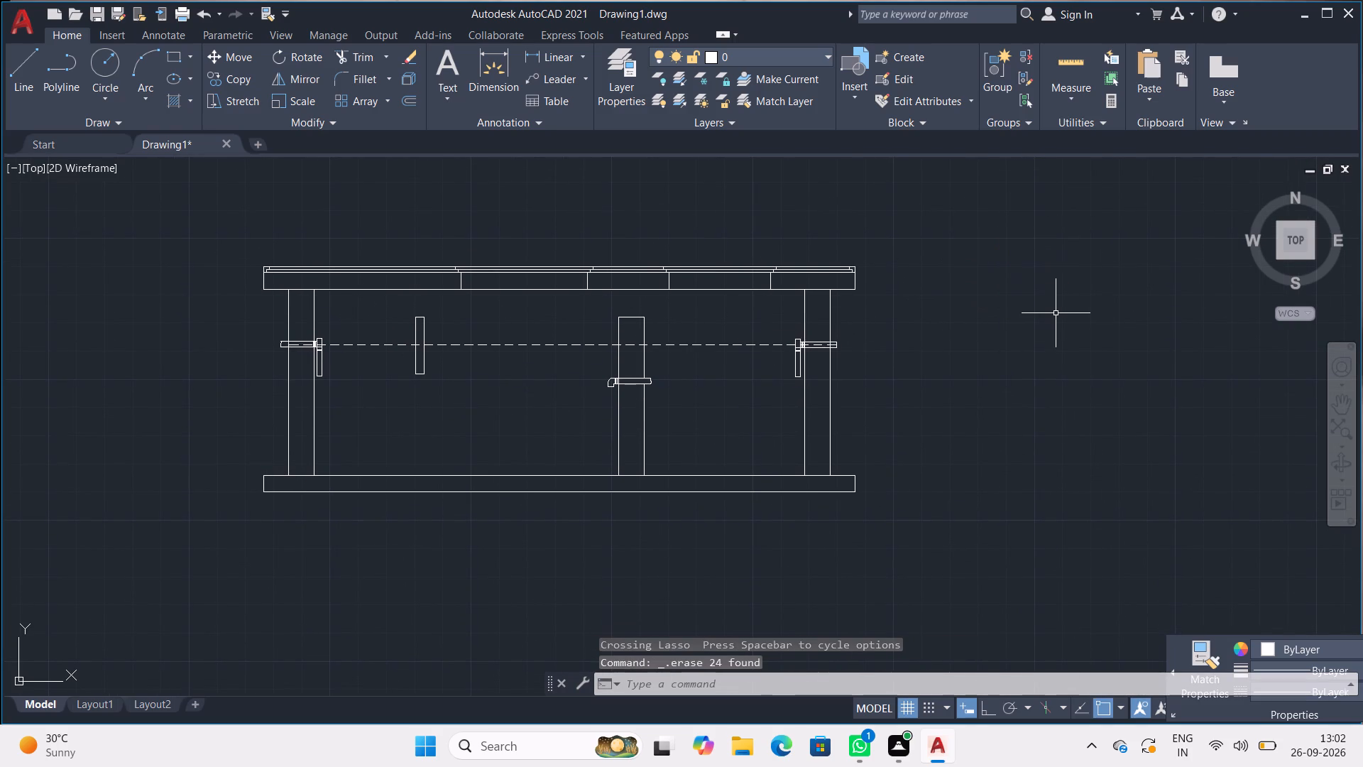
Erase the three spare round-ended bar pieces beside the plan view.
scroll(1026, 342, "down", 3)
middle_click_drag(1023, 357, 688, 394)
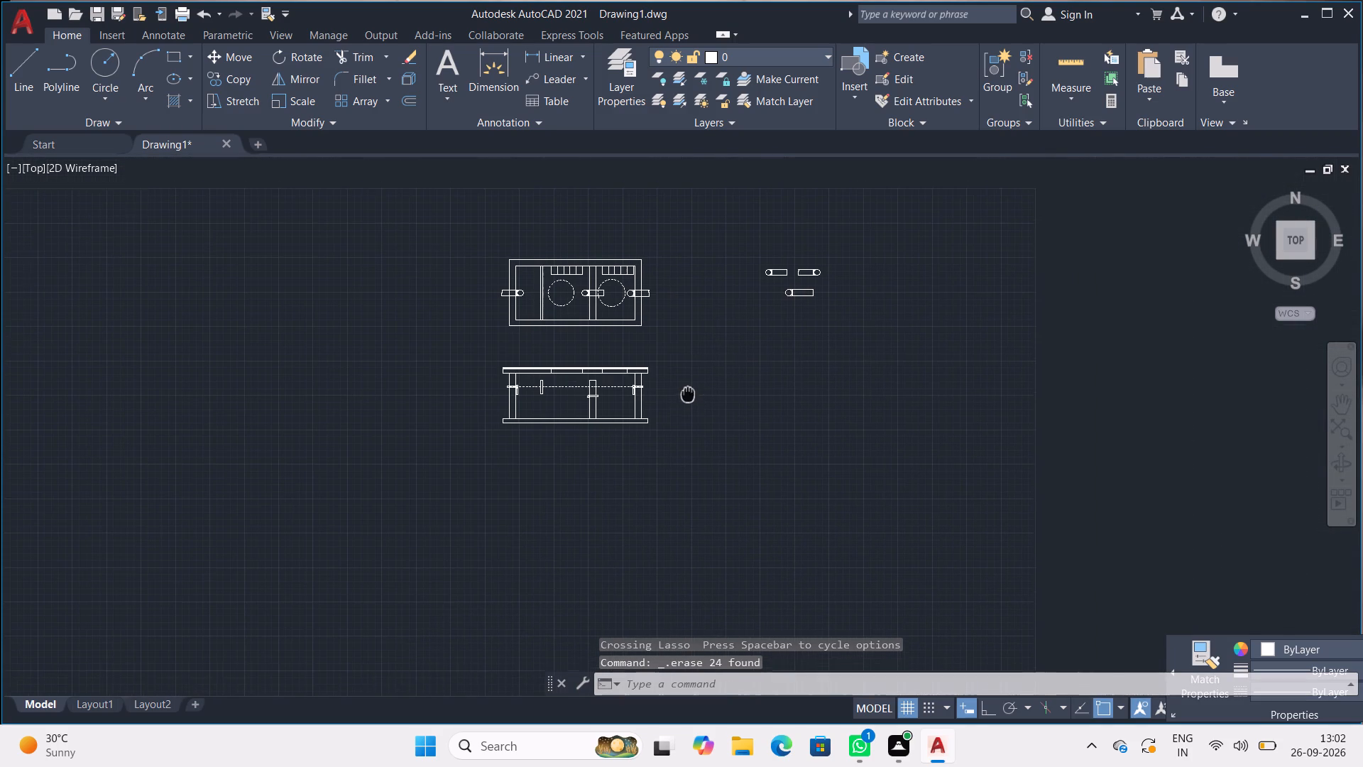
middle_click_drag(688, 394, 688, 396)
scroll(590, 369, "up", 2)
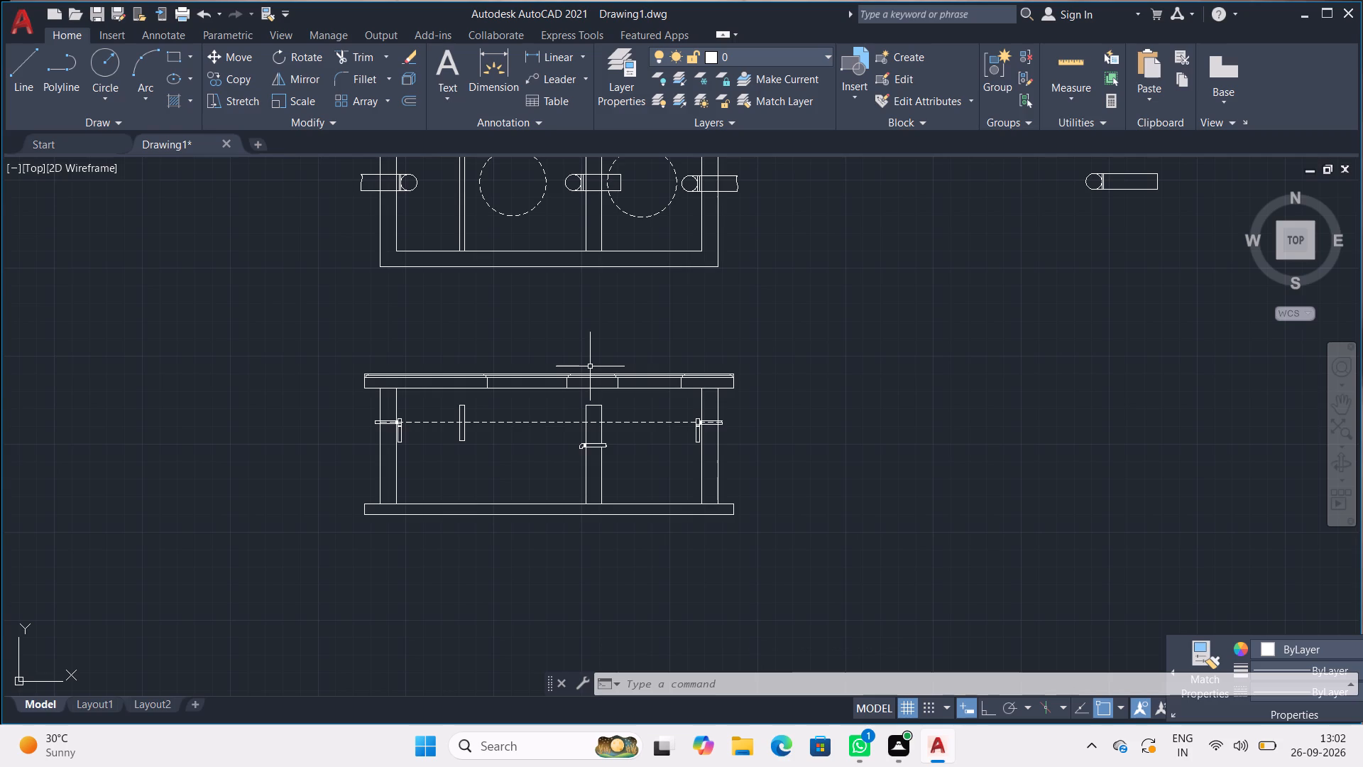
middle_click_drag(590, 366, 613, 474)
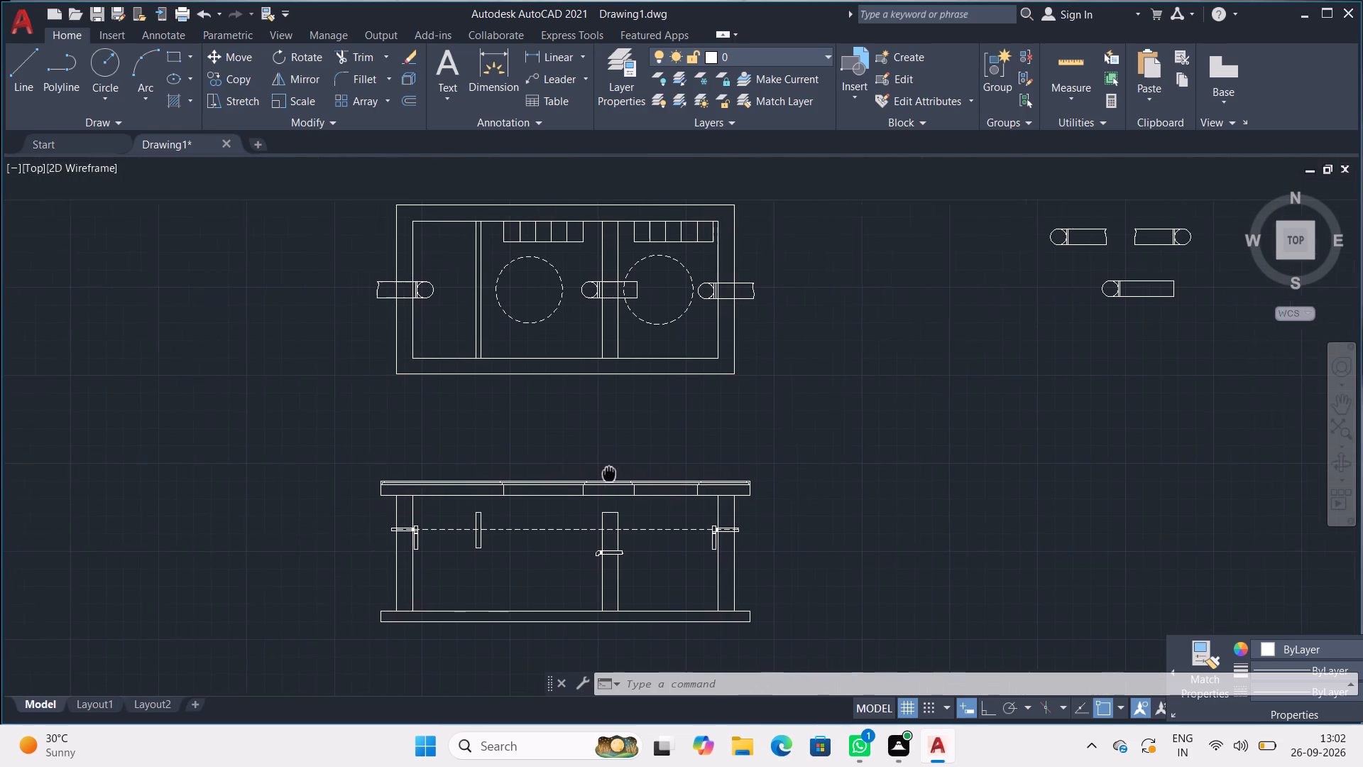
middle_click_drag(613, 474, 650, 472)
middle_click_drag(650, 433, 613, 518)
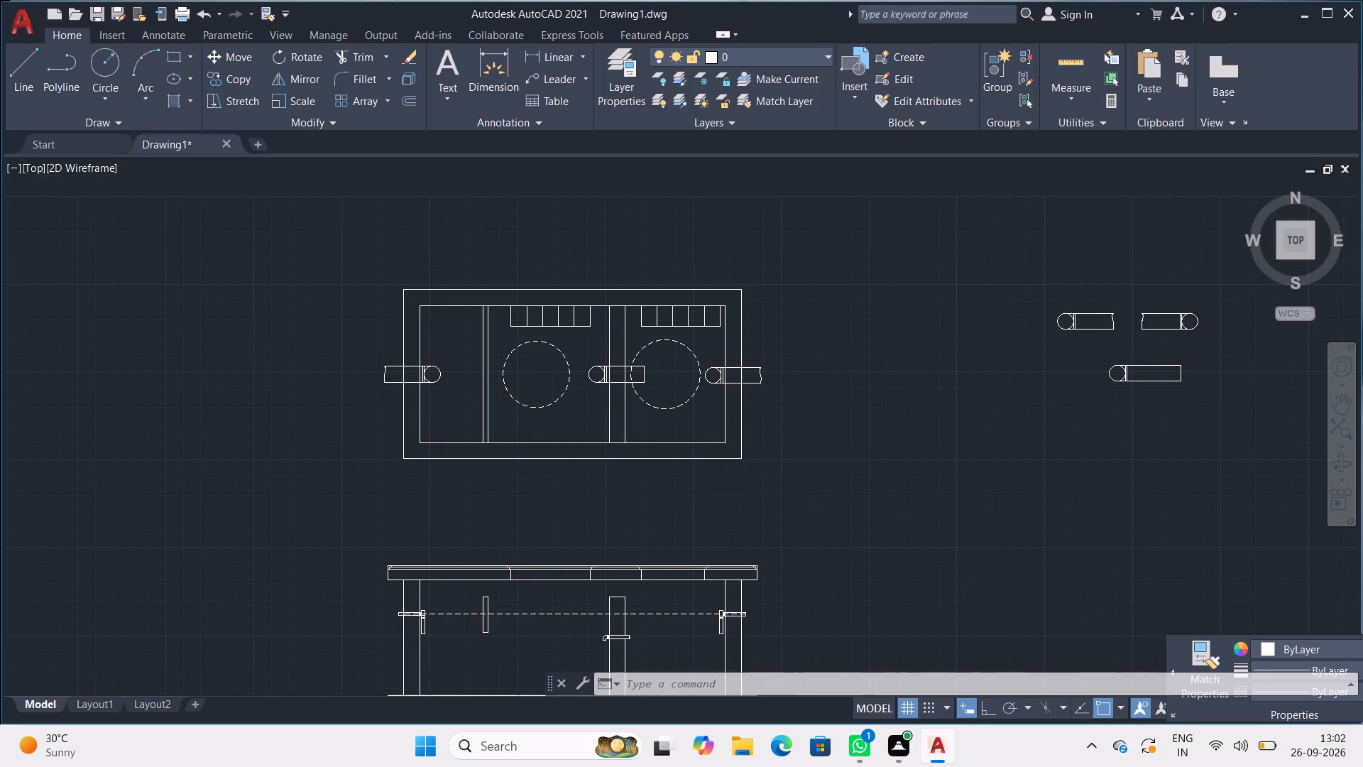
middle_click_drag(613, 518, 593, 498)
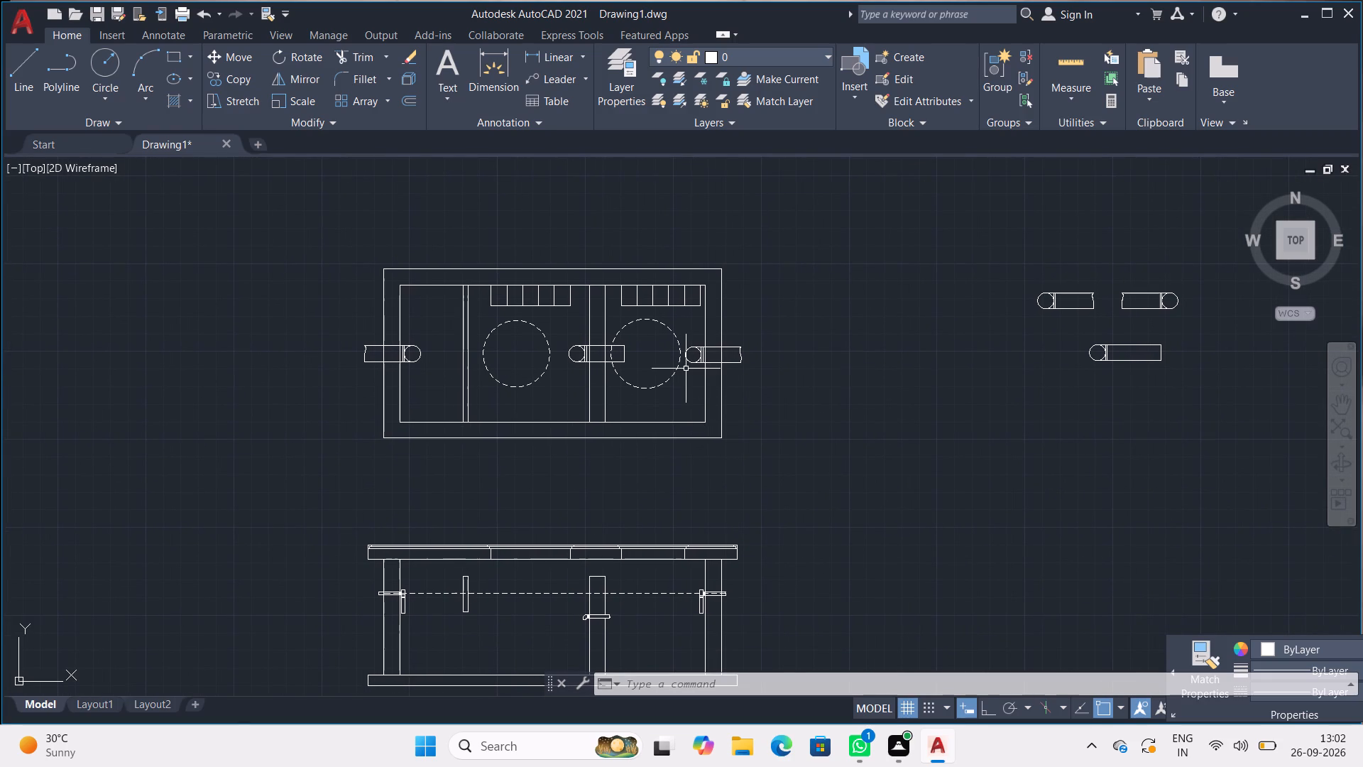
middle_click_drag(685, 369, 689, 403)
left_click_drag(1205, 283, 1294, 438)
key("Delete")
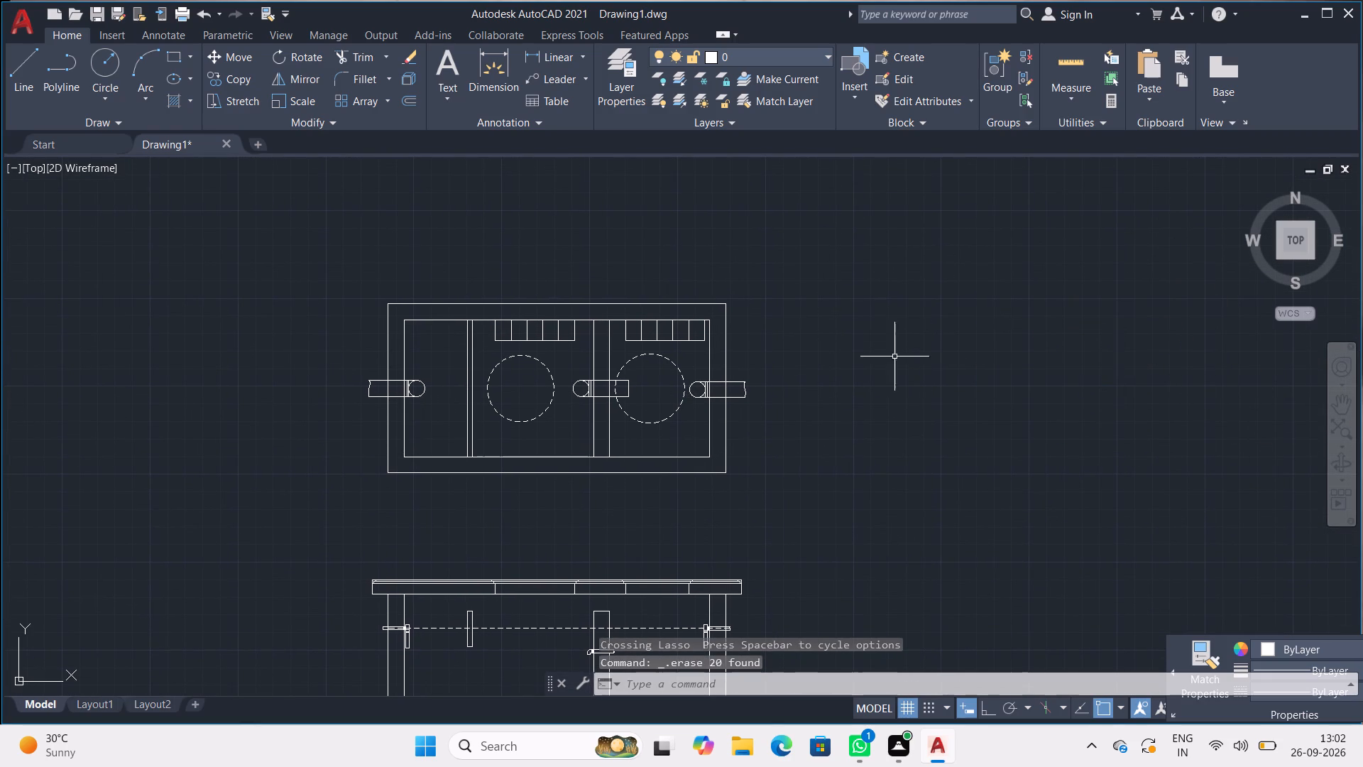
Hatch the plan's outer wall band with the ANSI32 pattern, filling the areas above and below the side bars.
middle_click_drag(822, 354, 913, 439)
key("h")
key("Return")
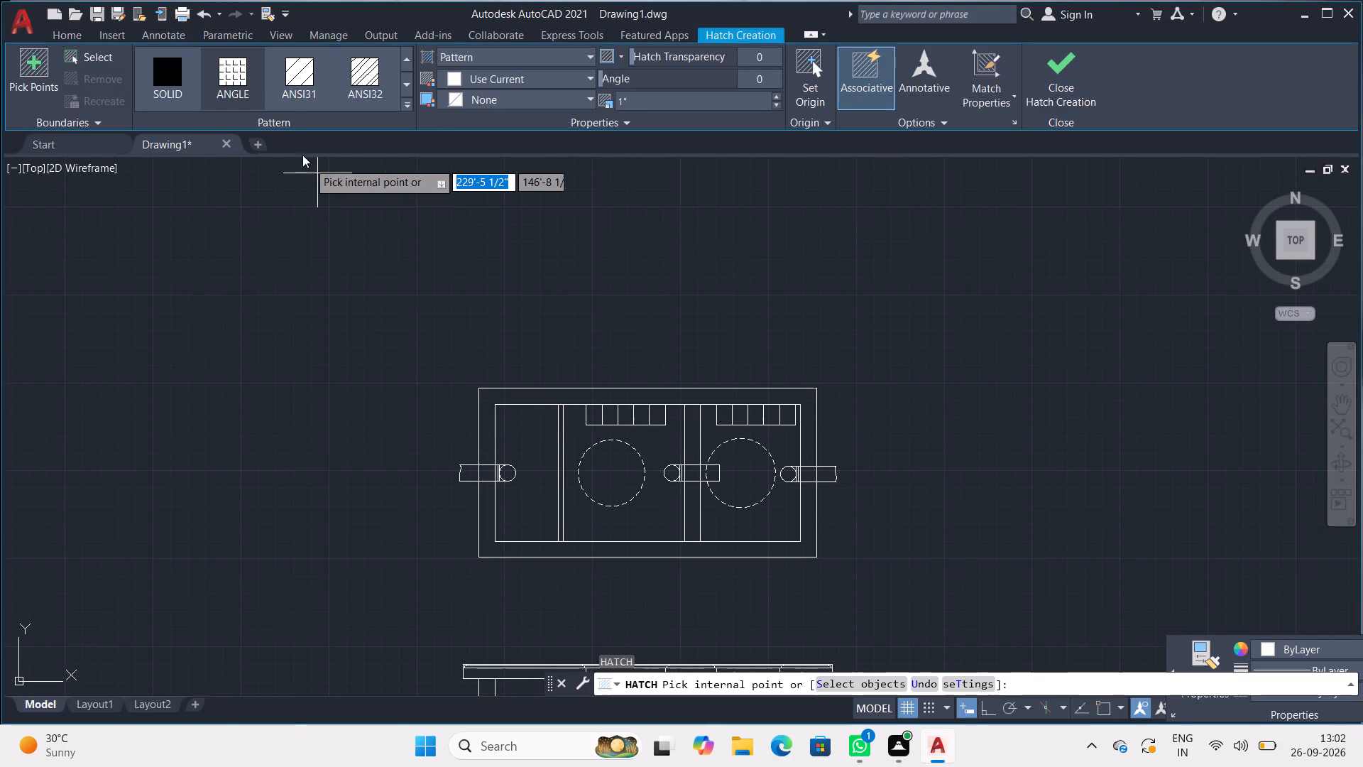
left_click(351, 55)
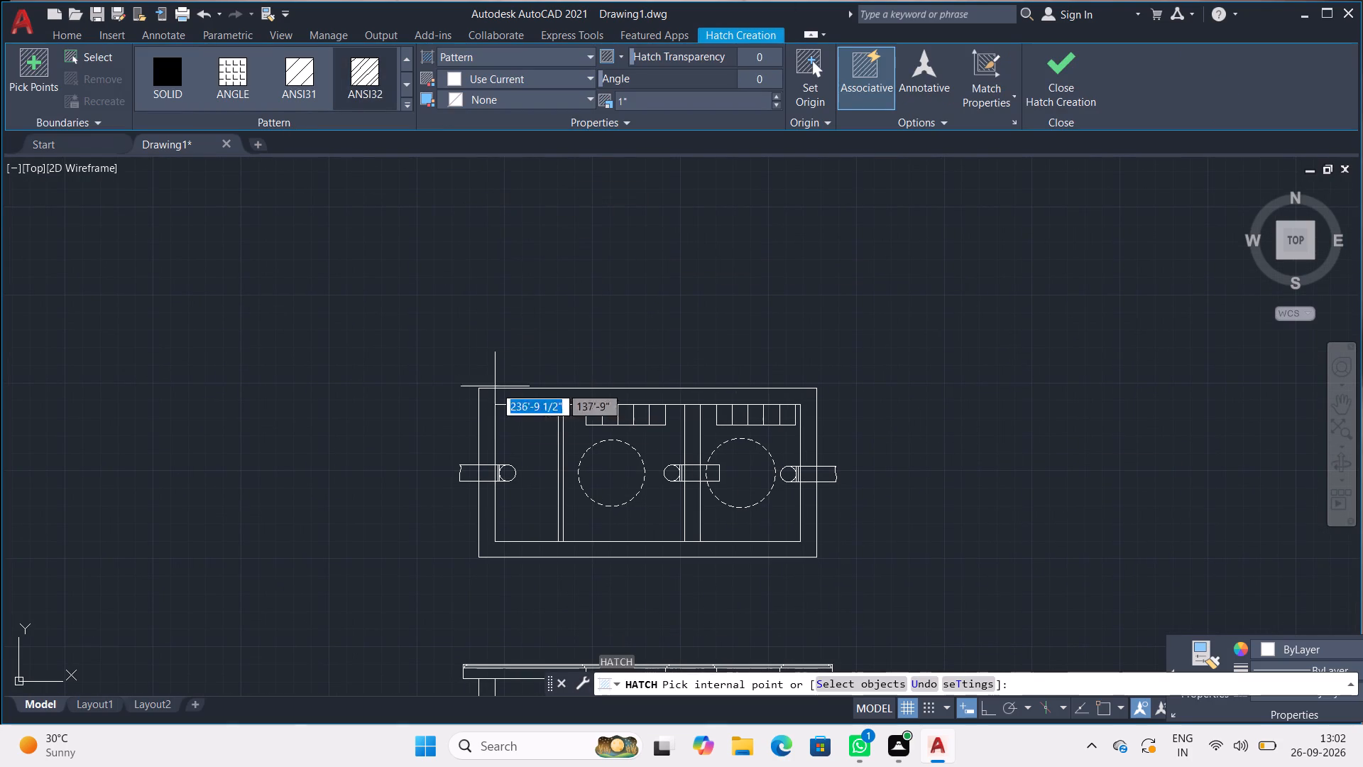
left_click(503, 402)
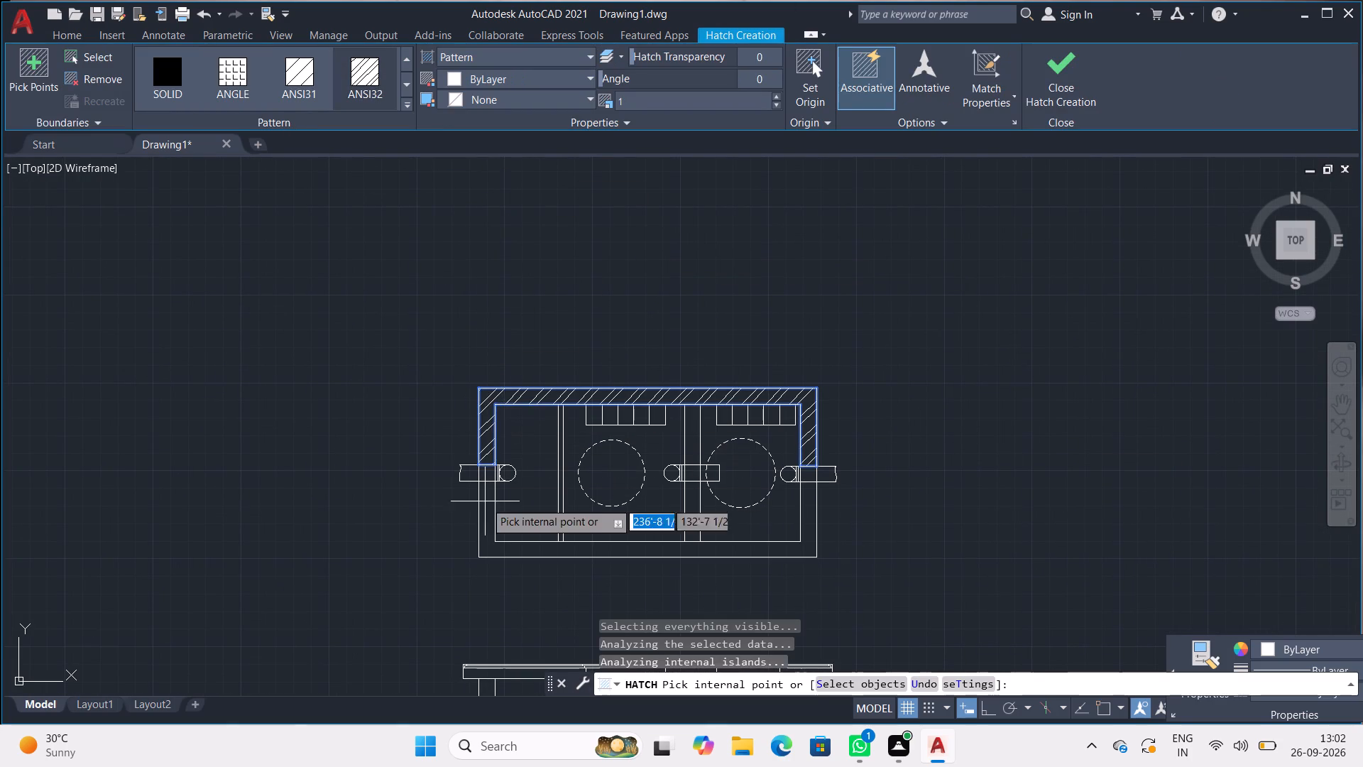
left_click(487, 523)
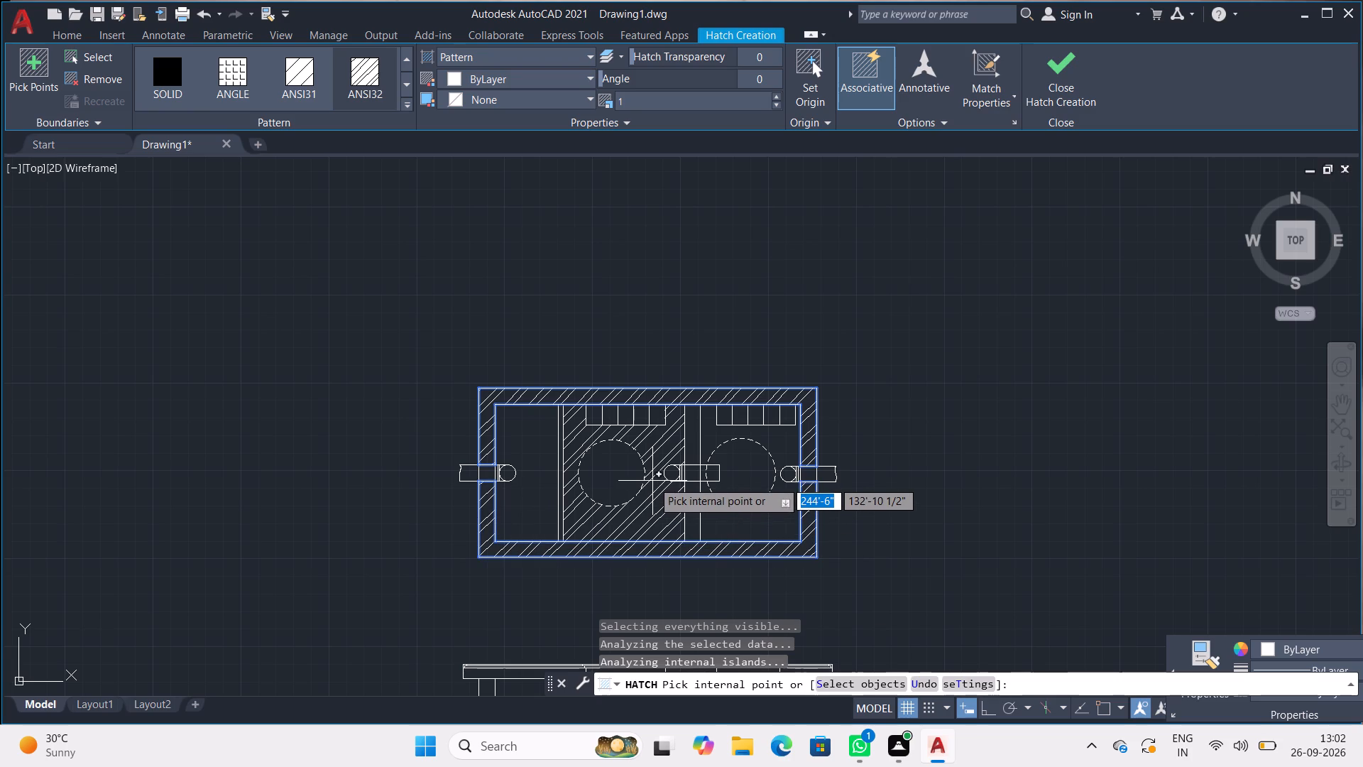
Hatch the frame elevation's two outer columns and middle column with ANSI32, filling the areas above and below each crossing bar.
scroll(652, 481, "down", 1)
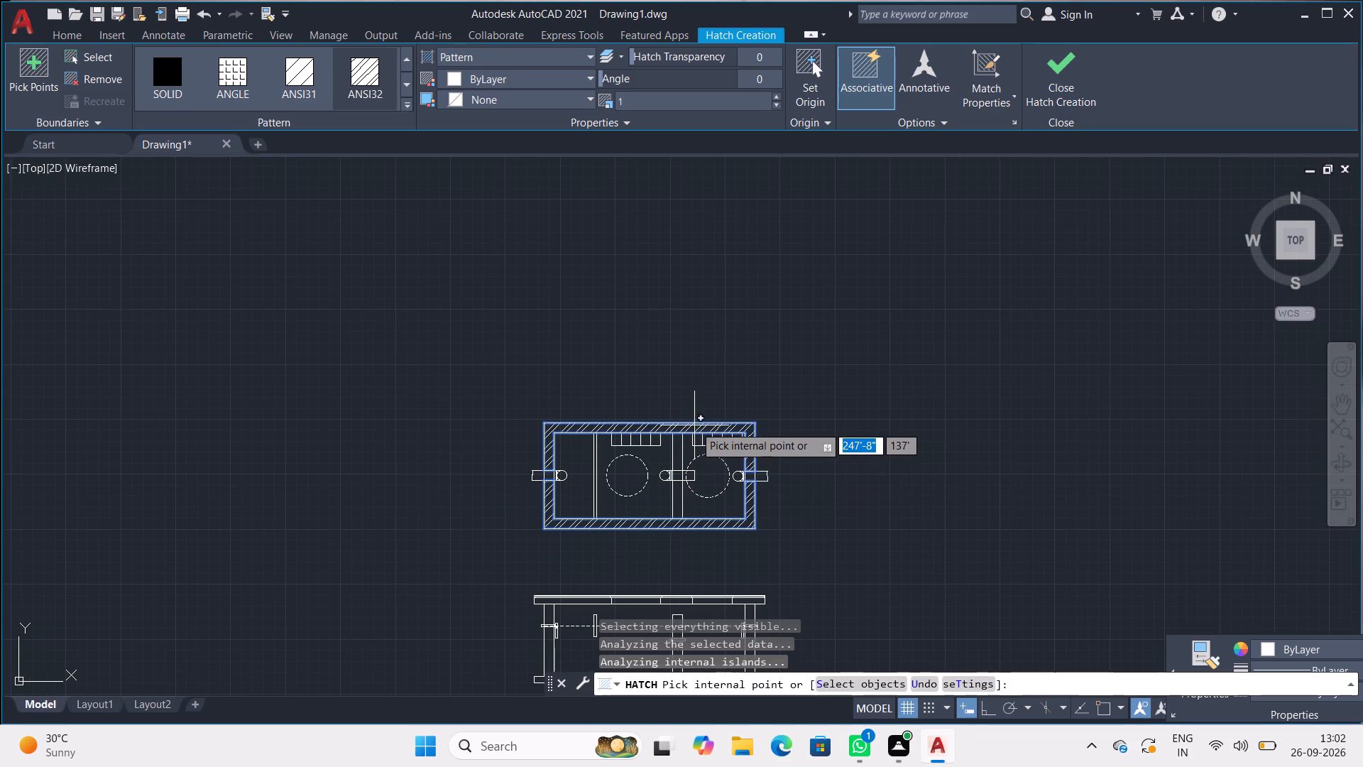
middle_click_drag(694, 423, 691, 135)
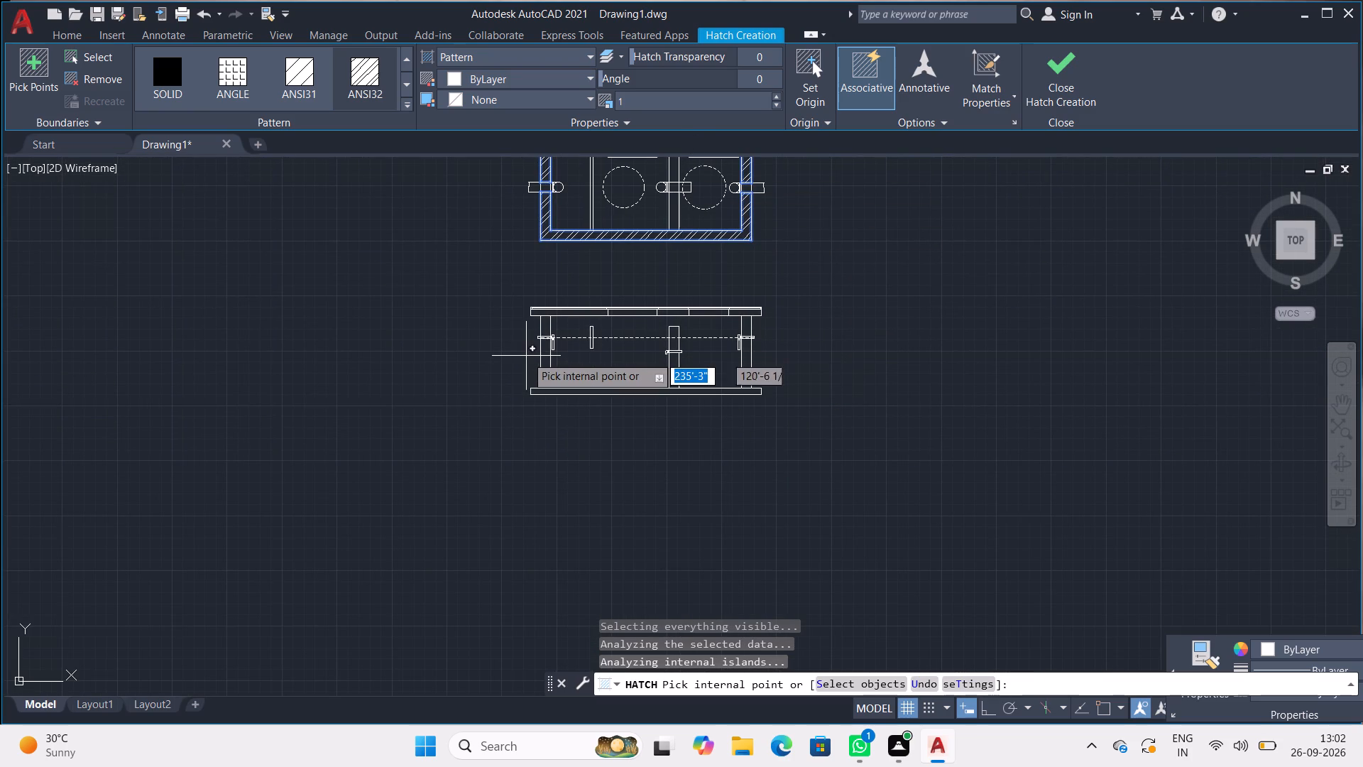
scroll(530, 349, "up", 4)
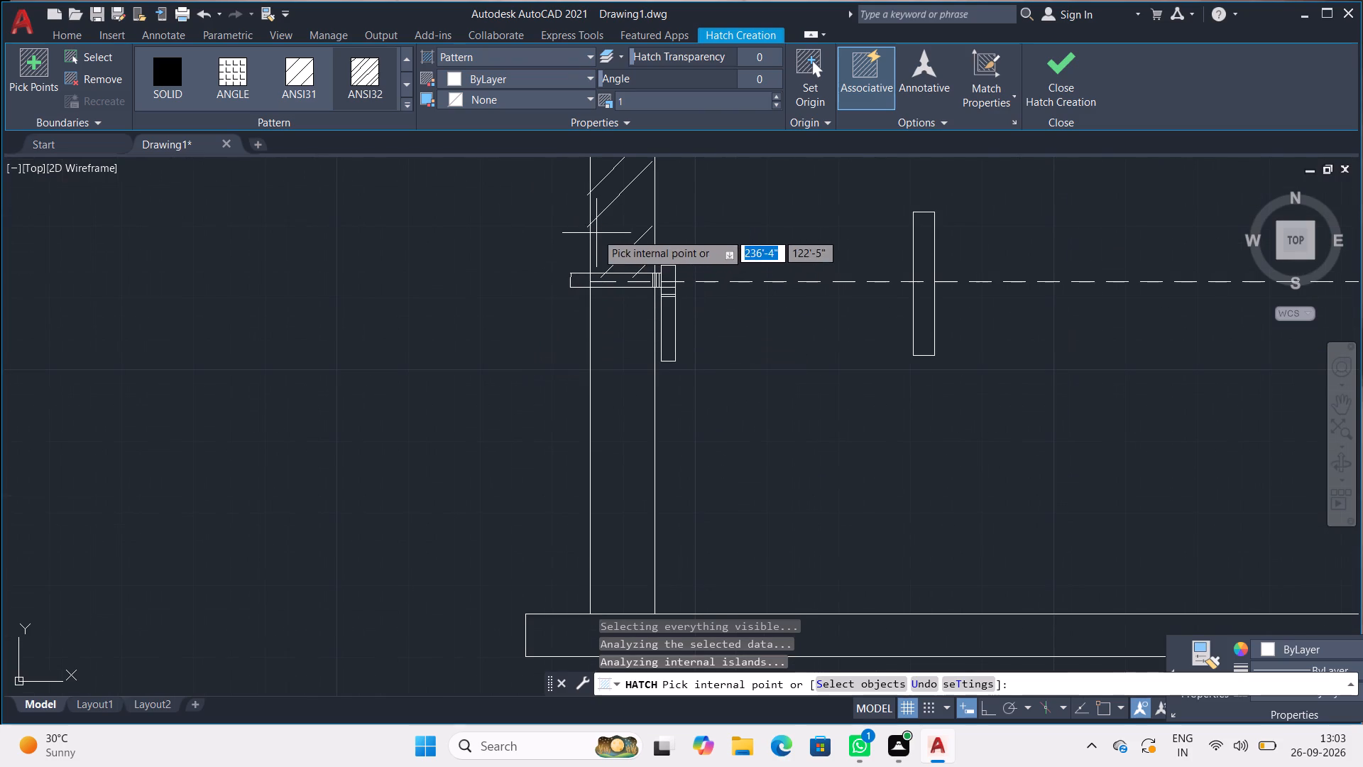
left_click(596, 233)
left_click(600, 370)
scroll(633, 376, "down", 2)
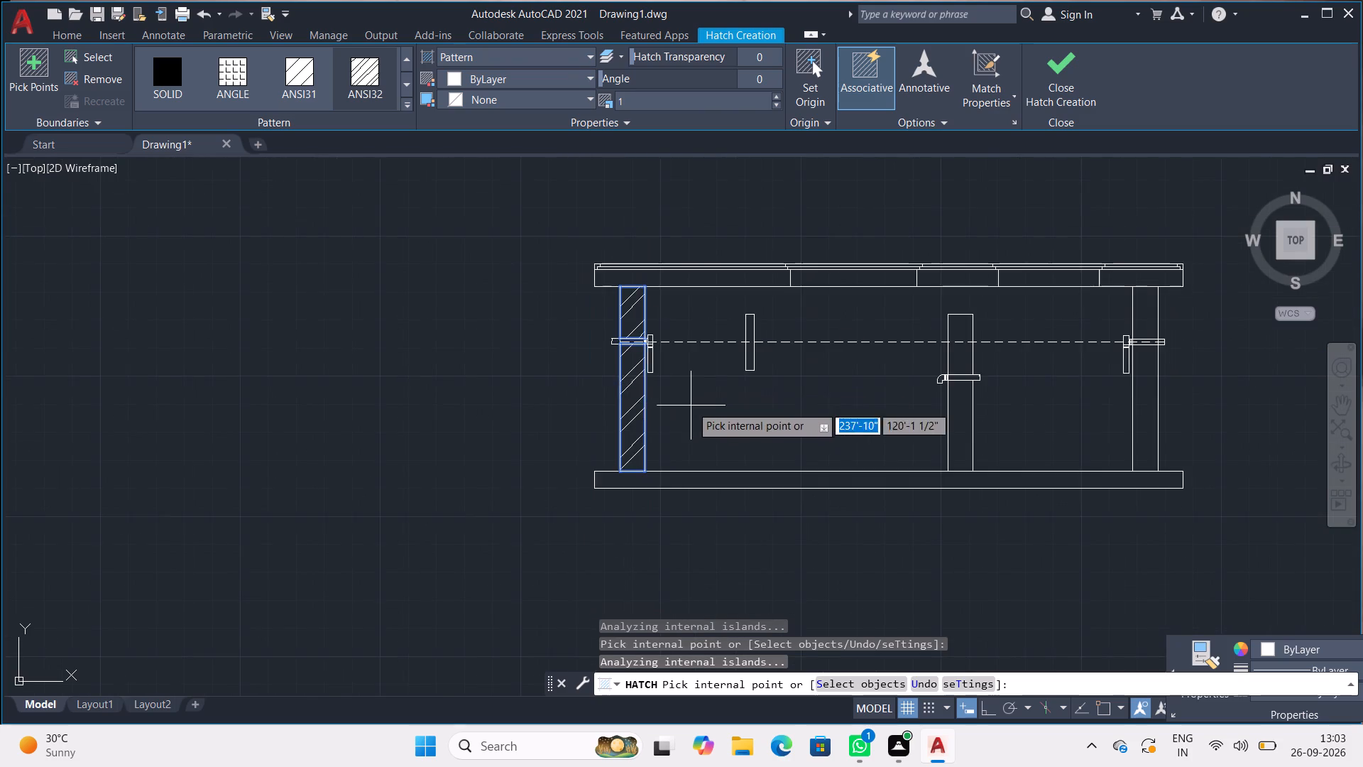
middle_click_drag(704, 419, 477, 518)
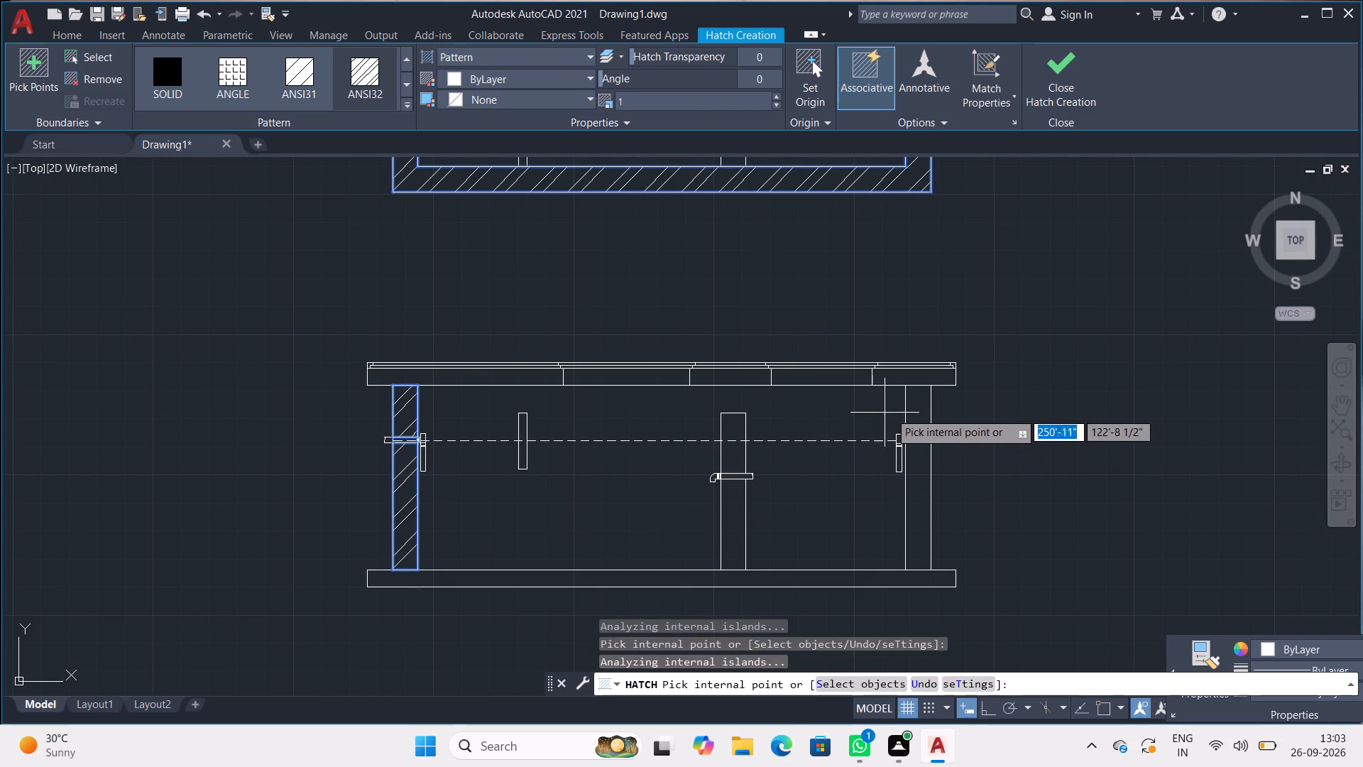
left_click(924, 411)
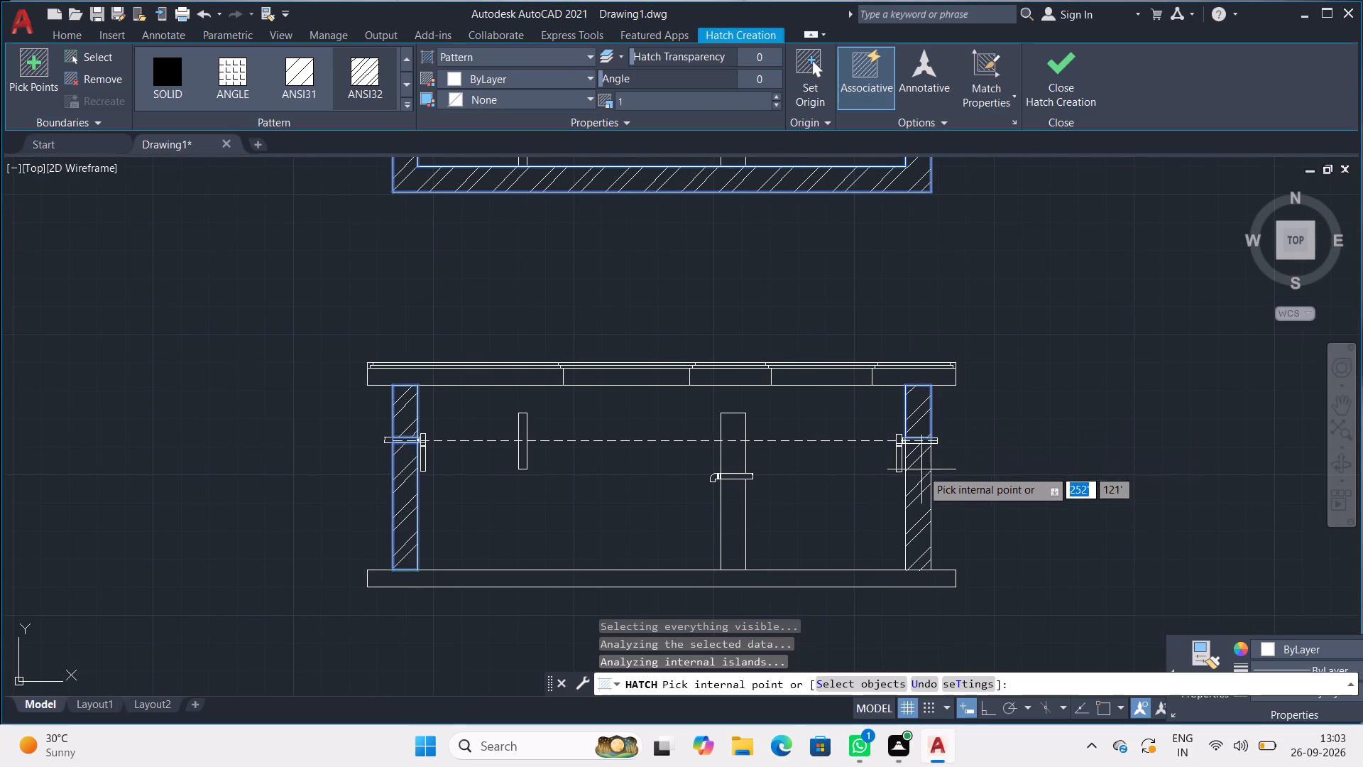
left_click(921, 469)
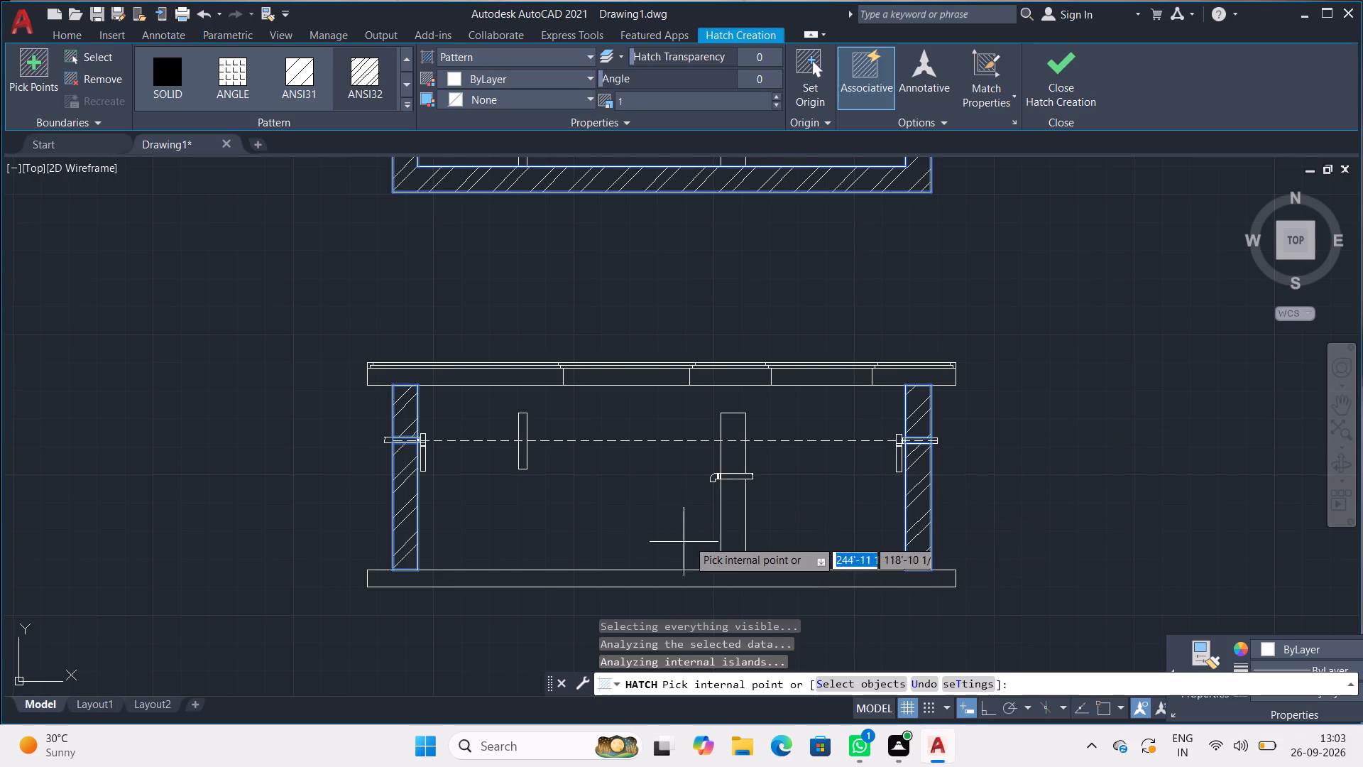
left_click(725, 518)
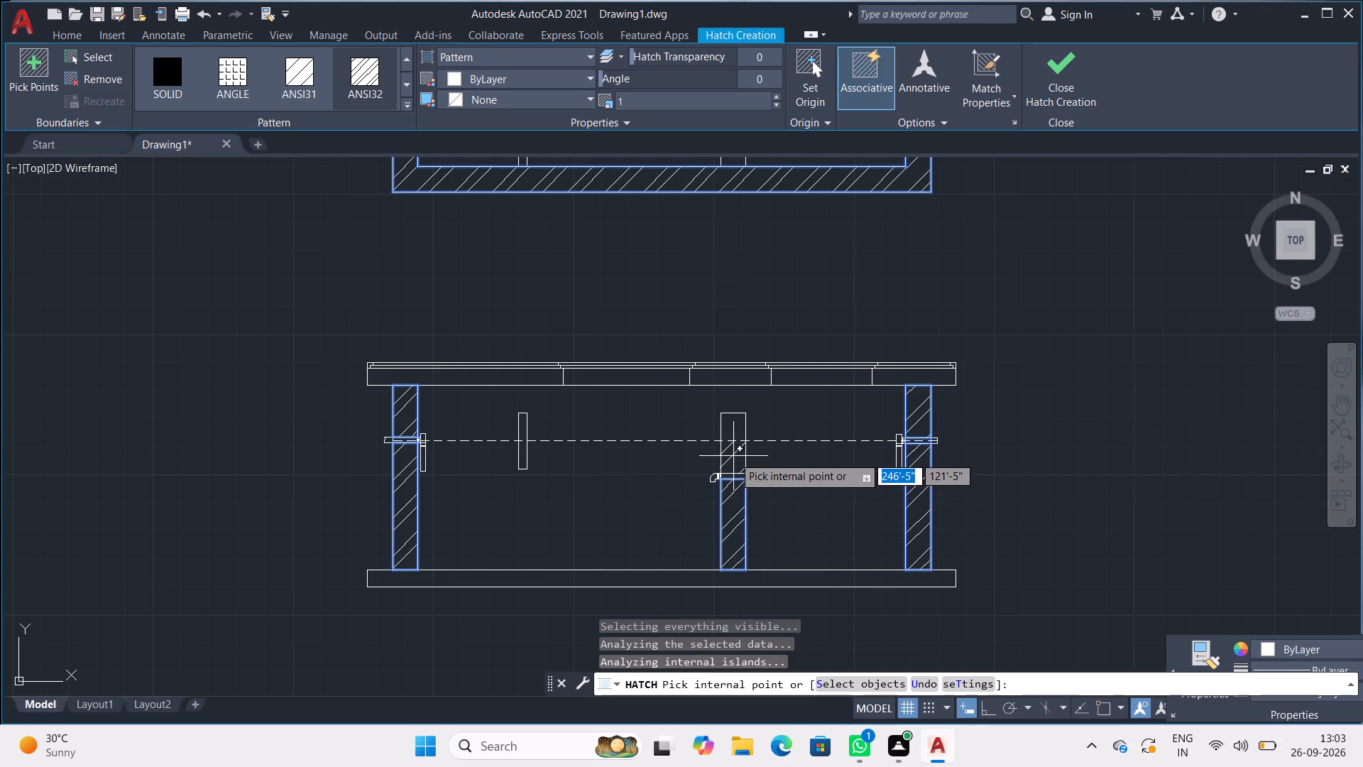
left_click(733, 456)
left_click(733, 427)
key("Escape")
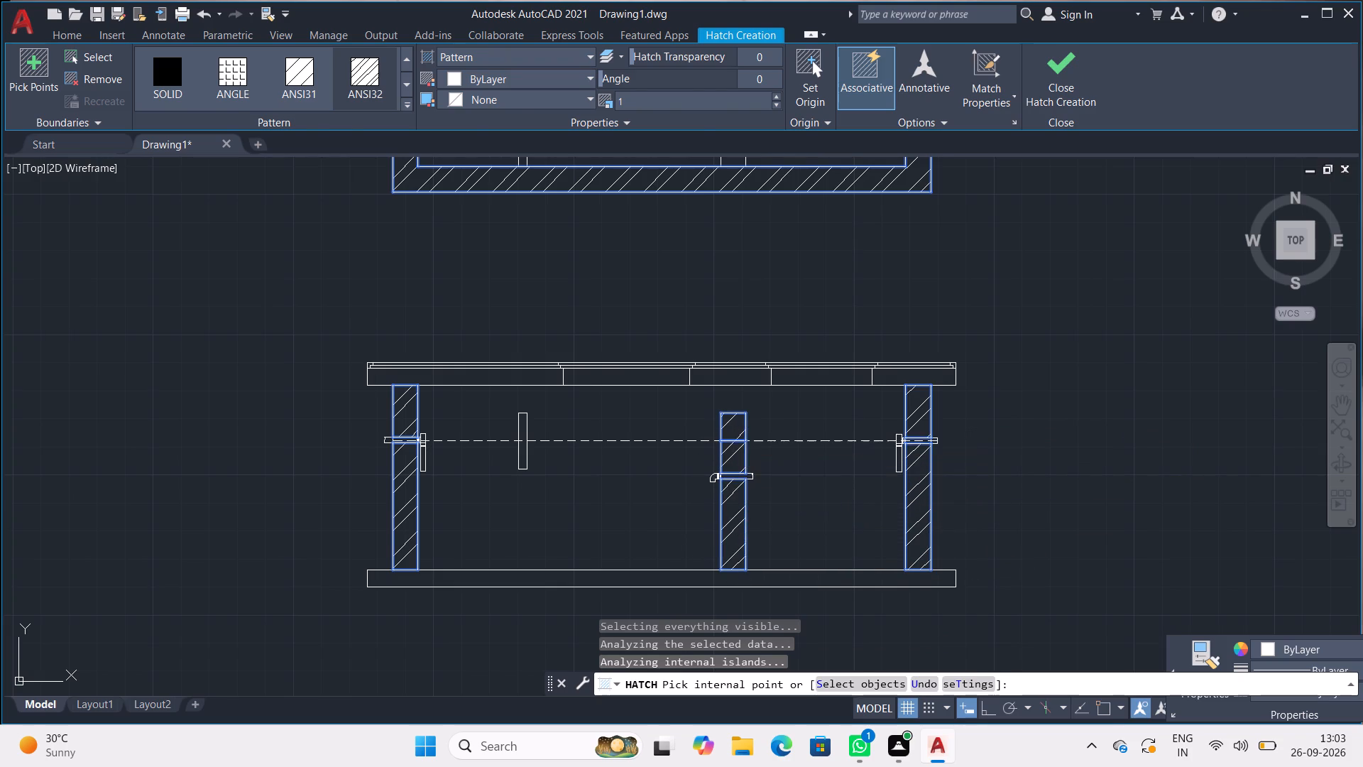
key("Escape")
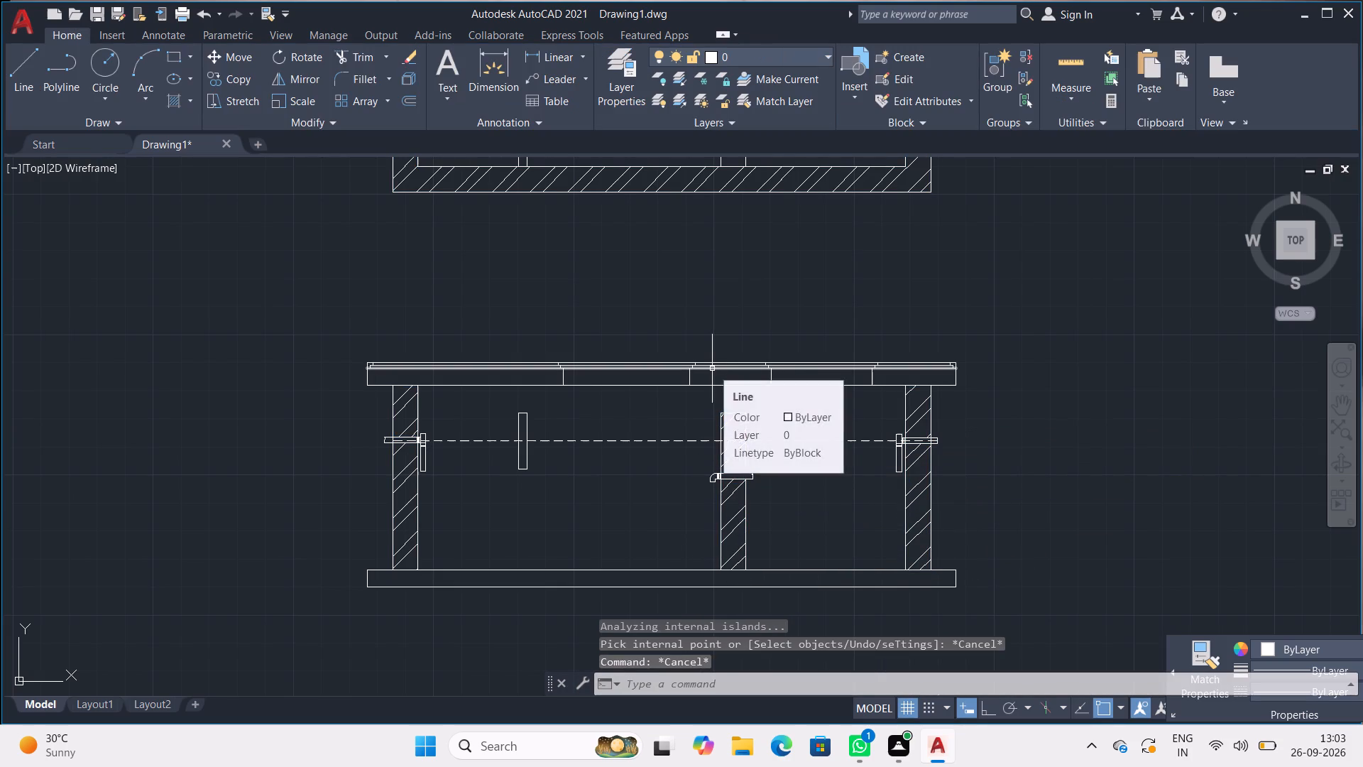
Hatch the plan's two internal partitions with ANSI32: the thick one on both sides of its bar, and the thin one.
middle_click_drag(714, 378, 731, 589)
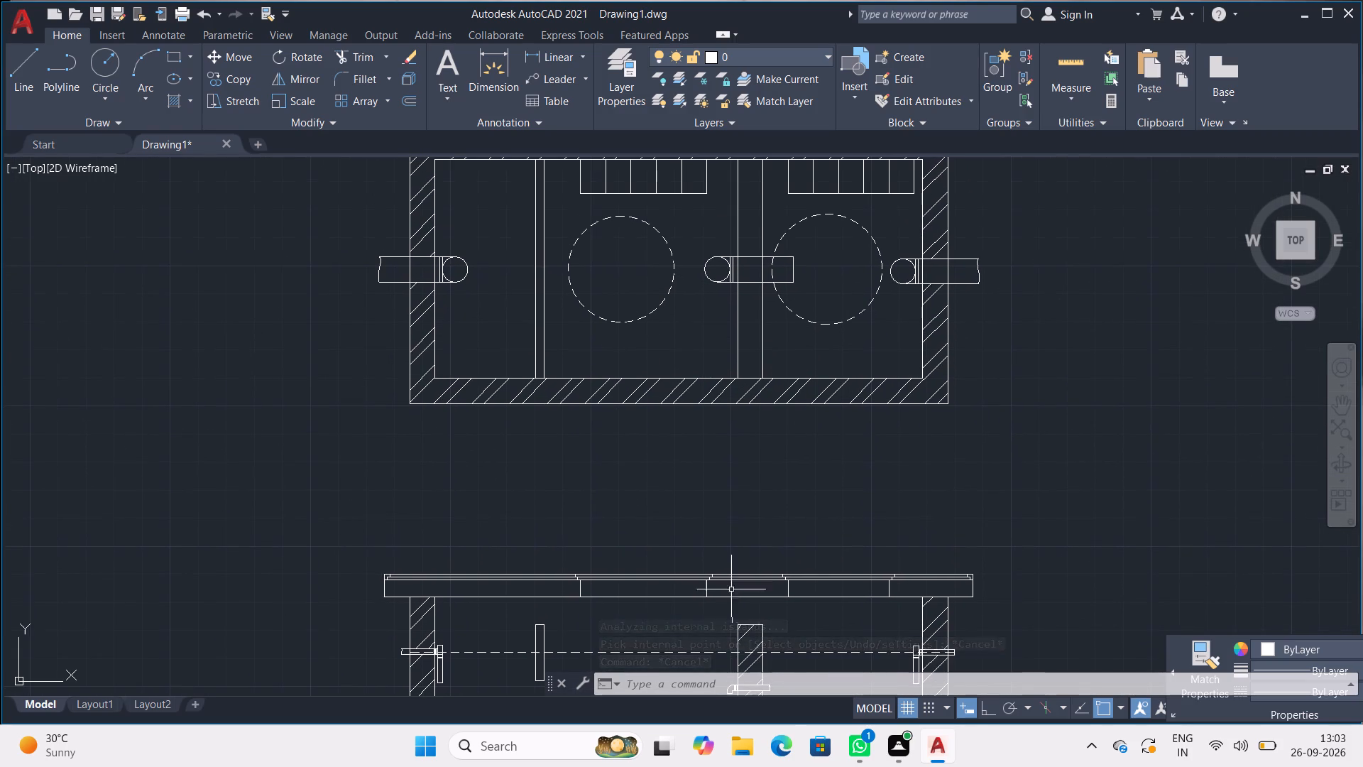
middle_click_drag(746, 466, 721, 636)
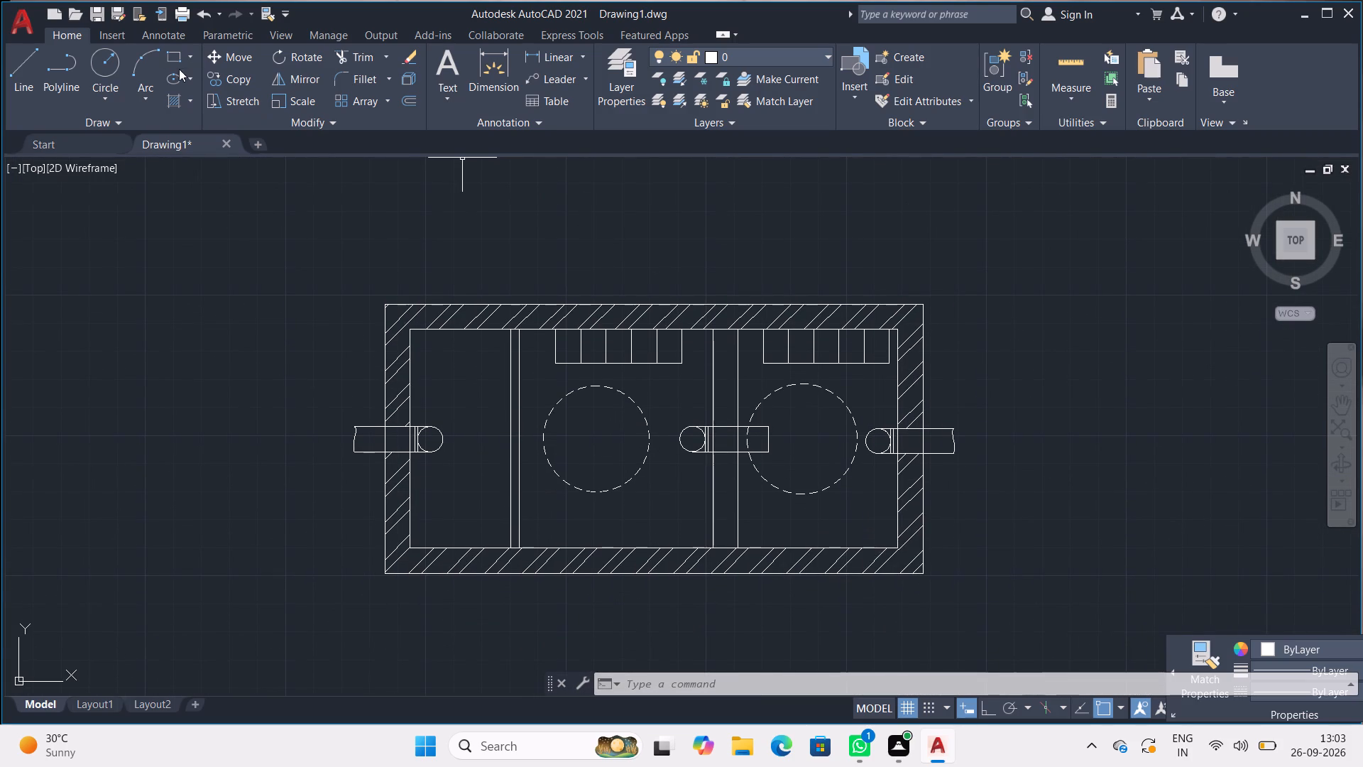
key("h")
key("Return")
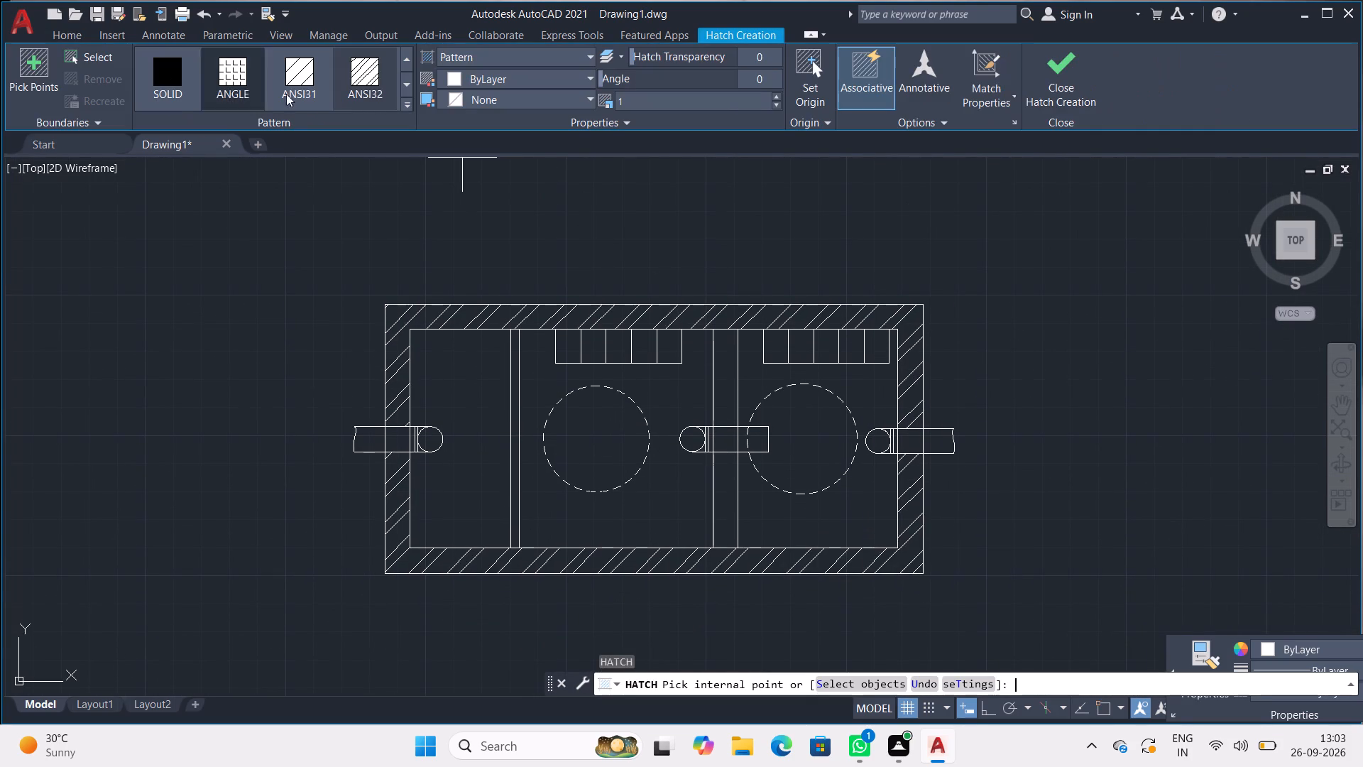
left_click(373, 92)
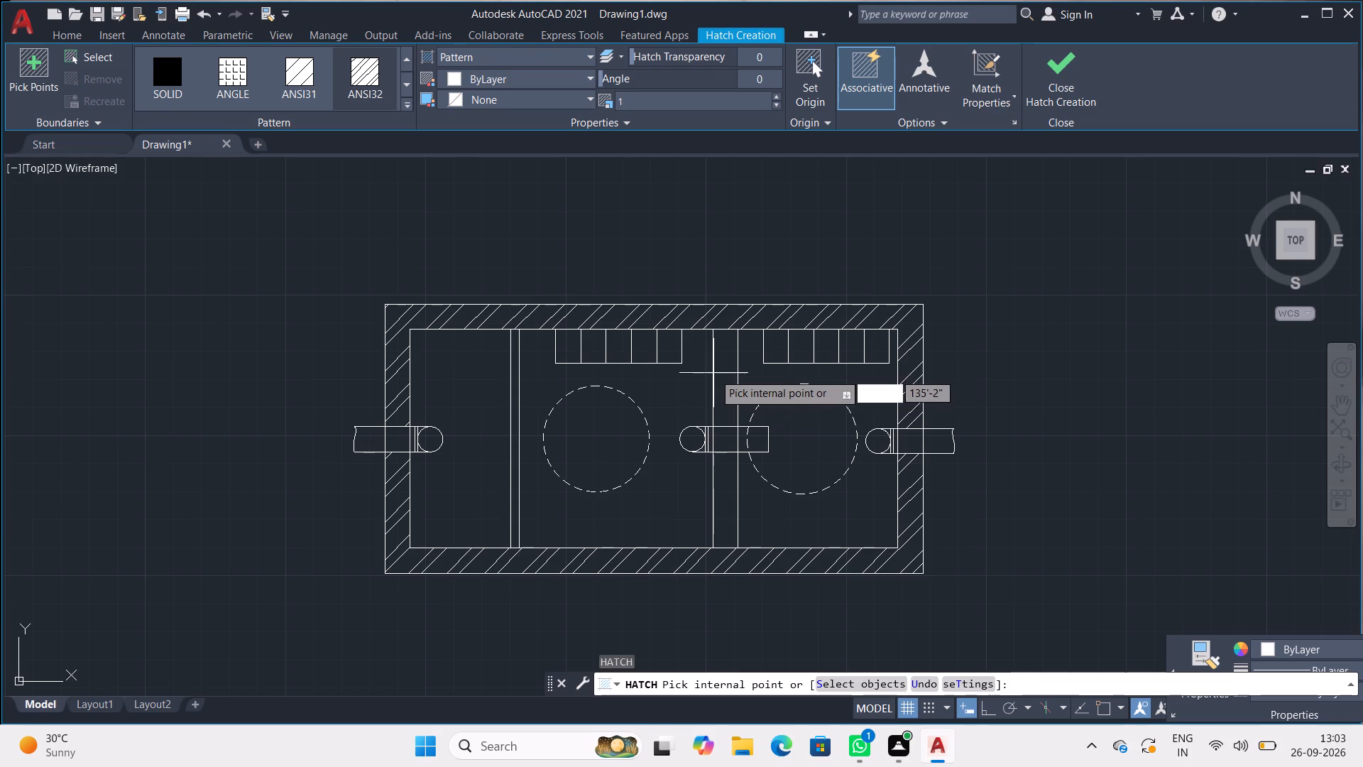
left_click(717, 372)
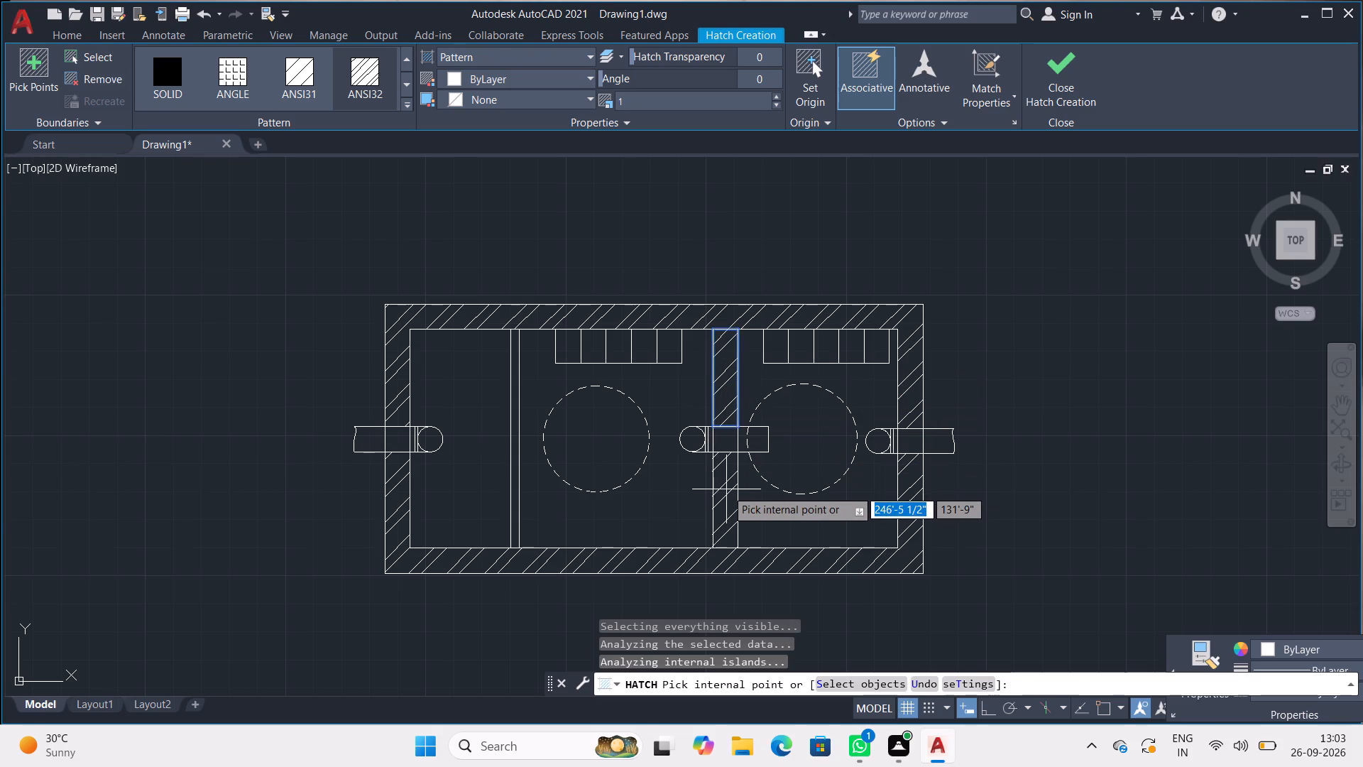
left_click(726, 489)
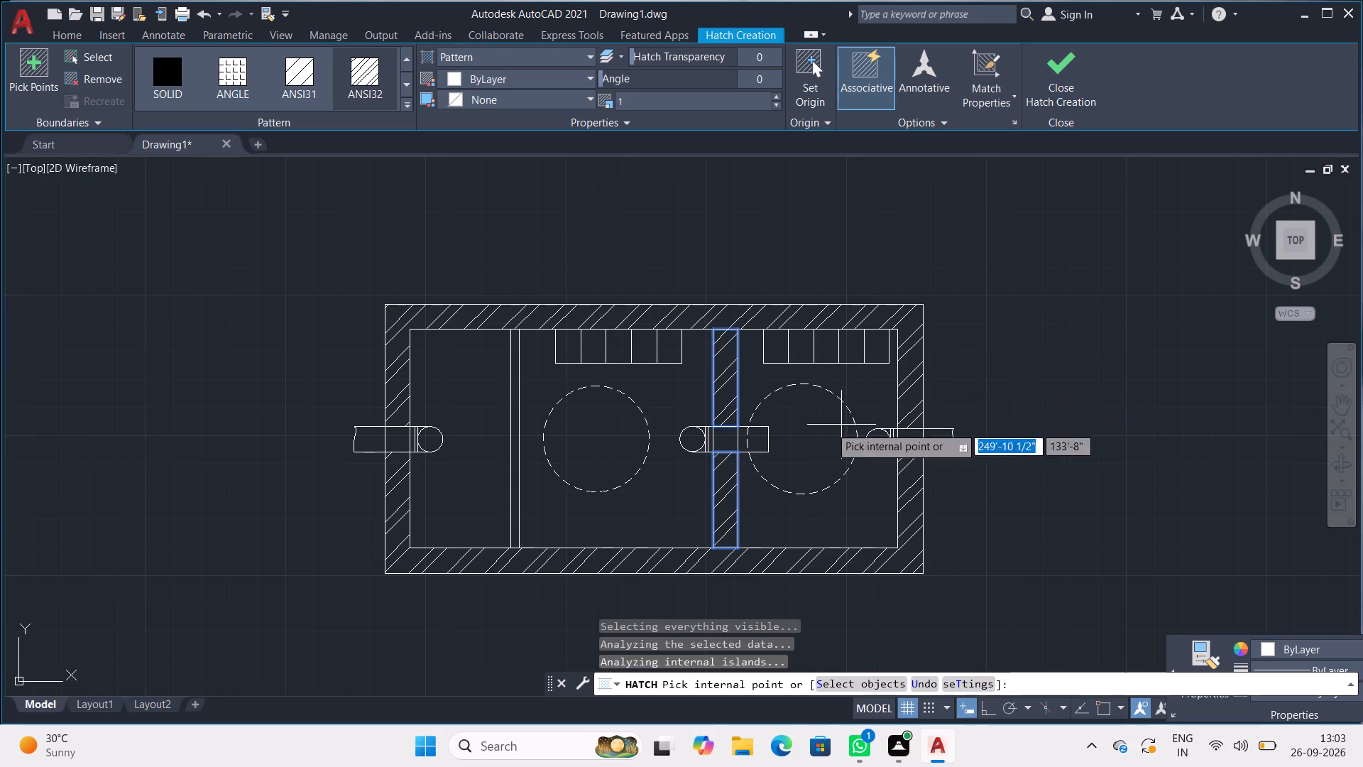
left_click(512, 437)
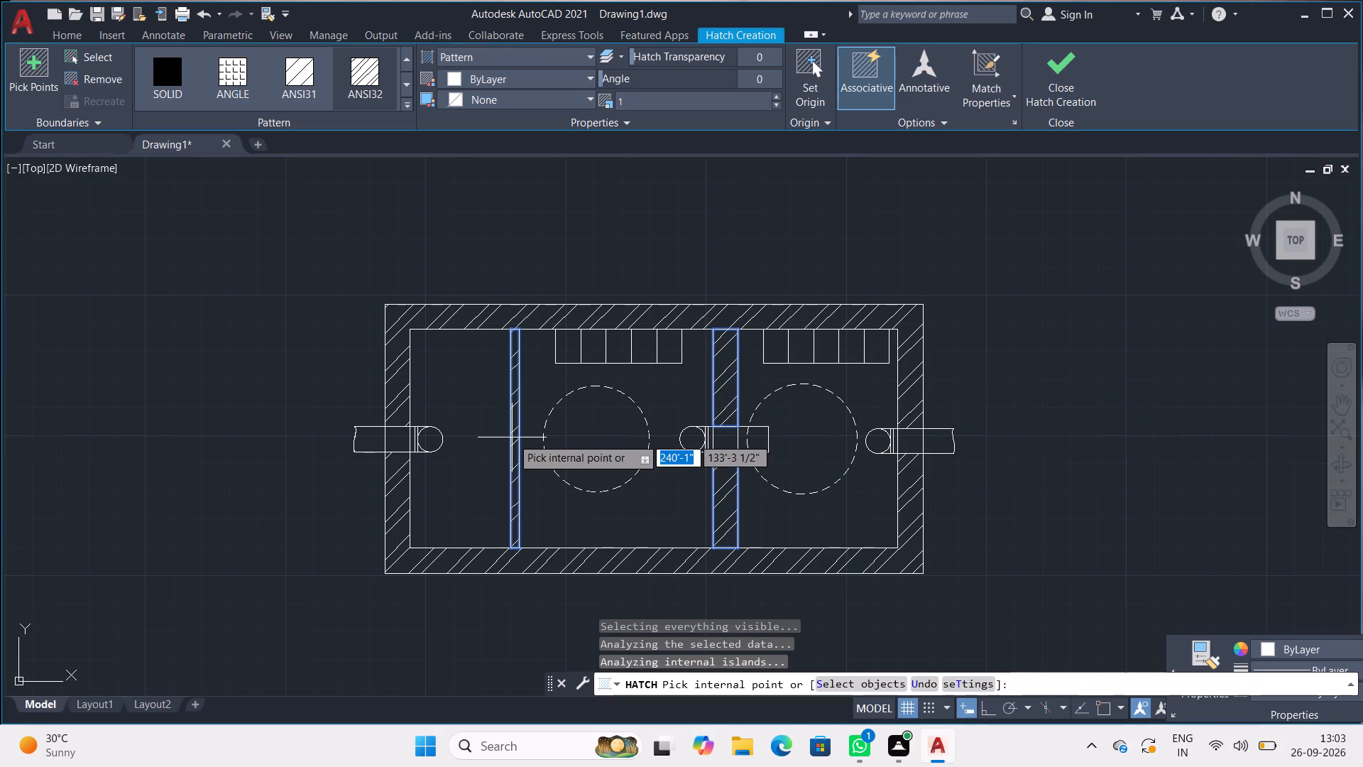
key("Escape")
key("Escape")
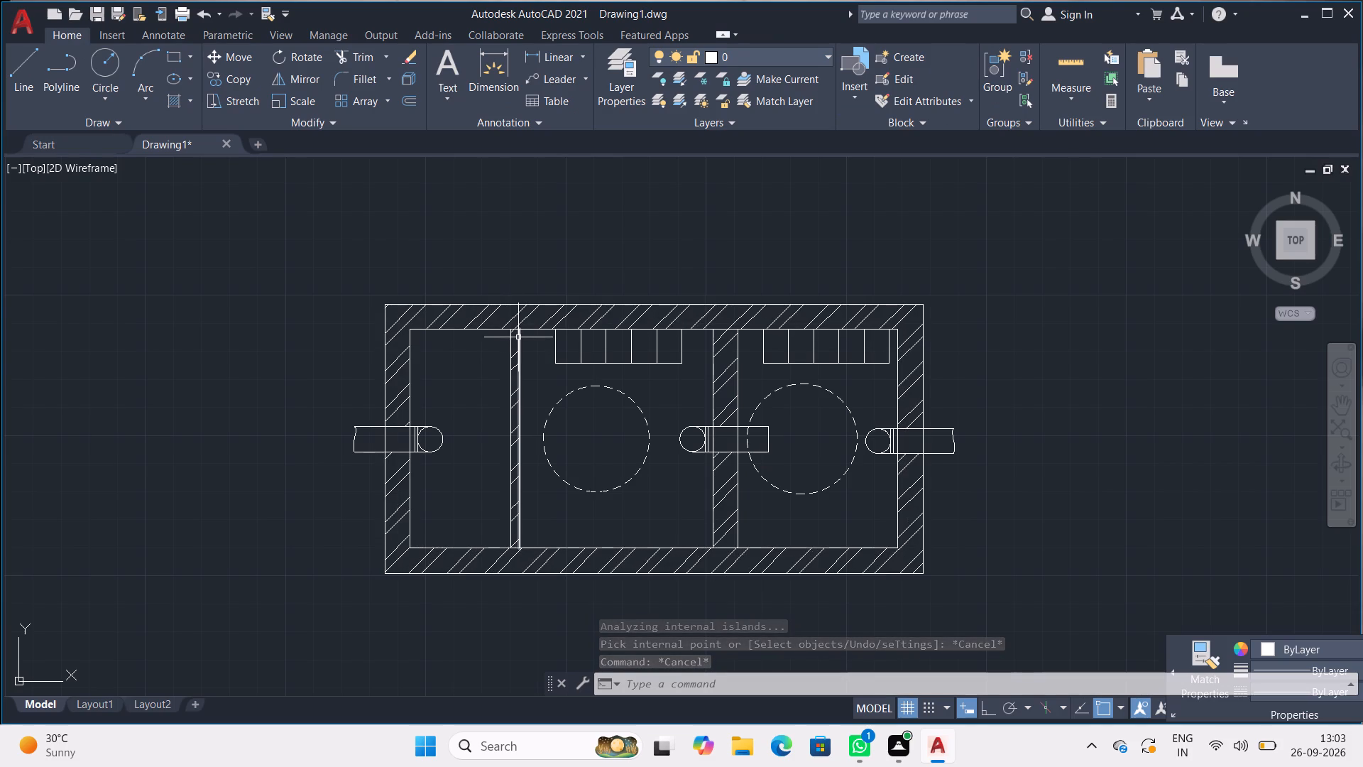
Hatch the short narrow post in the frame elevation with ANSI32, above and below the dashed line.
middle_click_drag(518, 337, 520, 192)
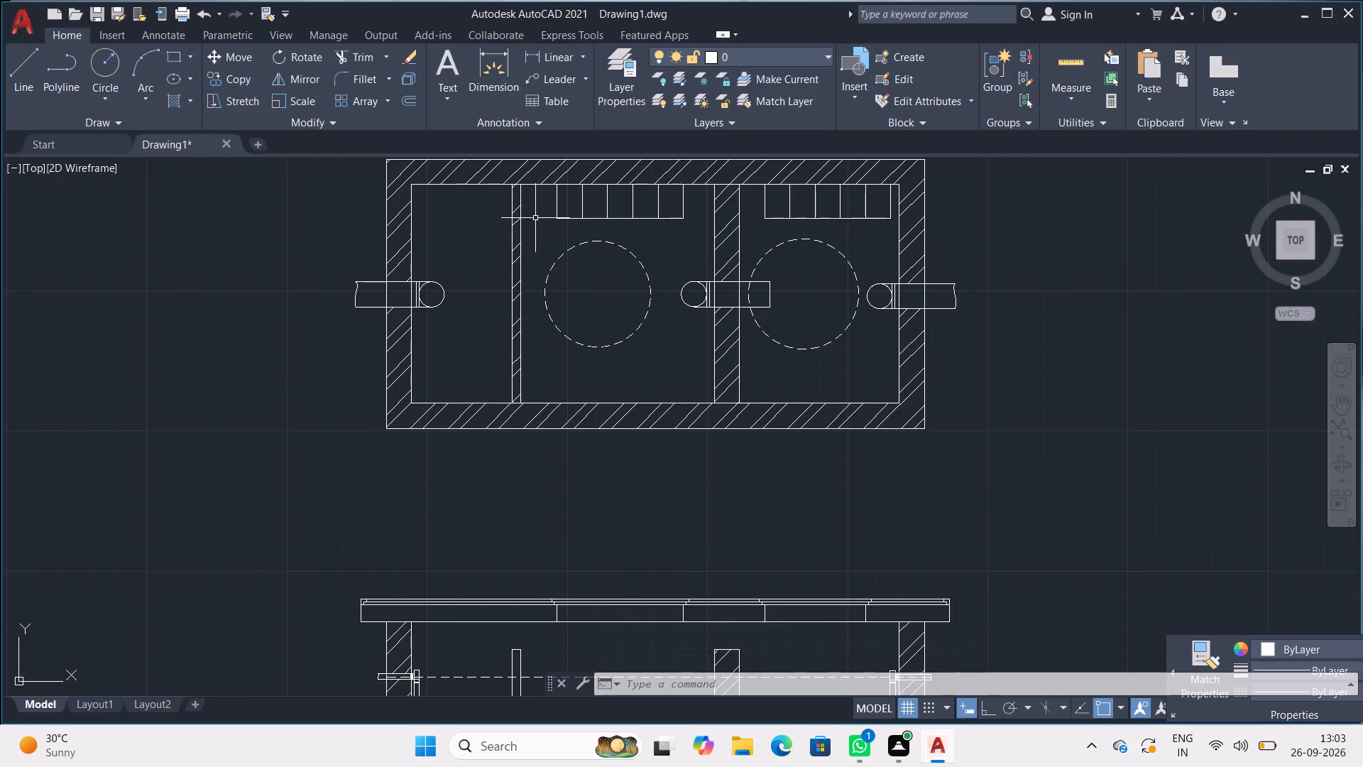
middle_click_drag(527, 208, 499, 168)
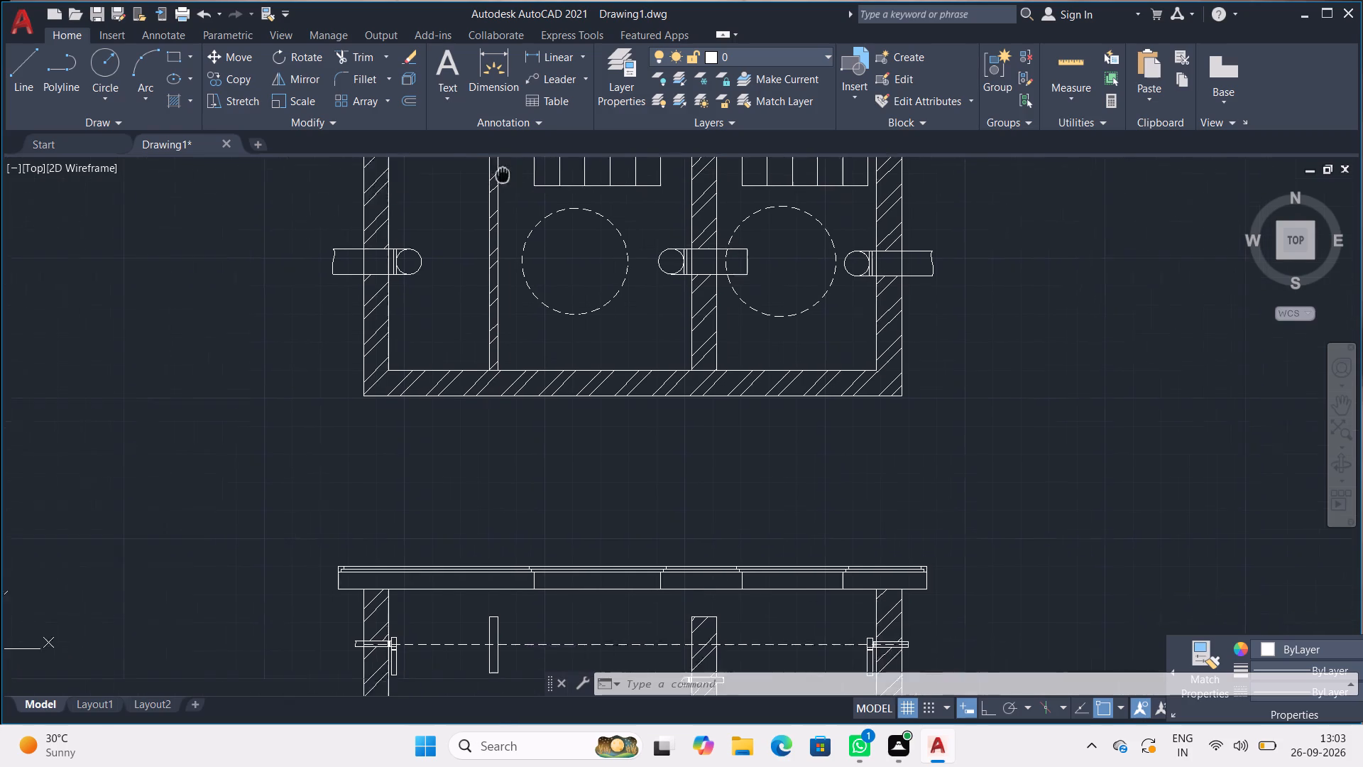
middle_click_drag(499, 168, 440, 90)
middle_click_drag(581, 350, 471, 163)
middle_click_drag(422, 321, 423, 320)
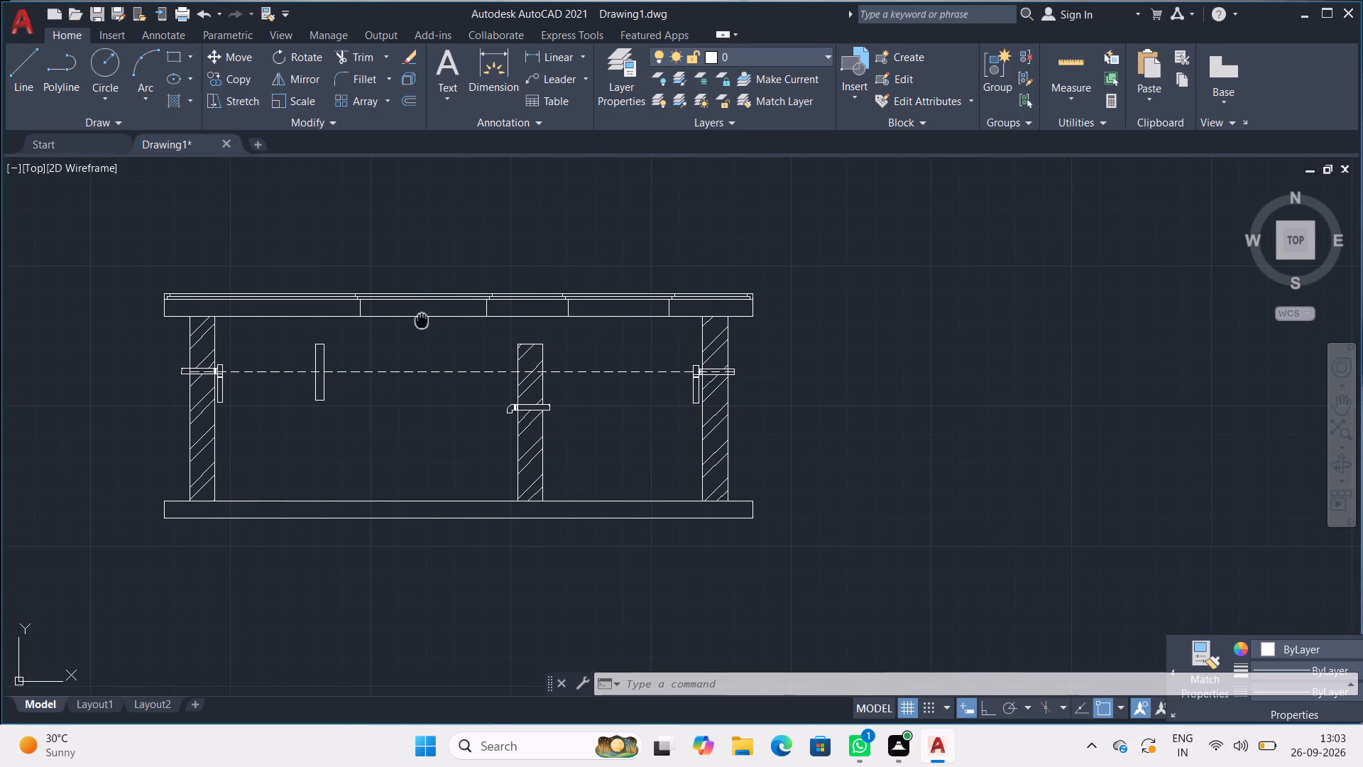
middle_click_drag(423, 320, 625, 257)
scroll(432, 339, "up", 1)
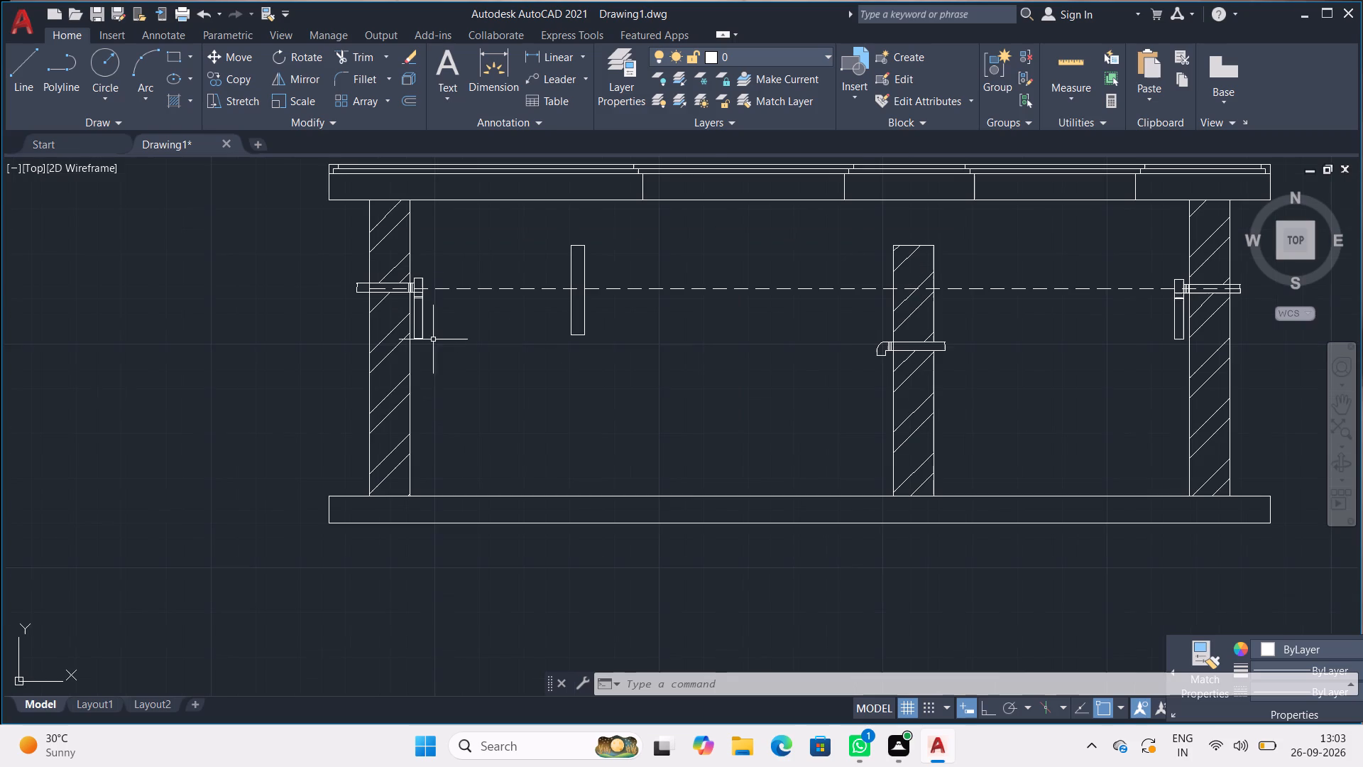
middle_click_drag(442, 388, 452, 442)
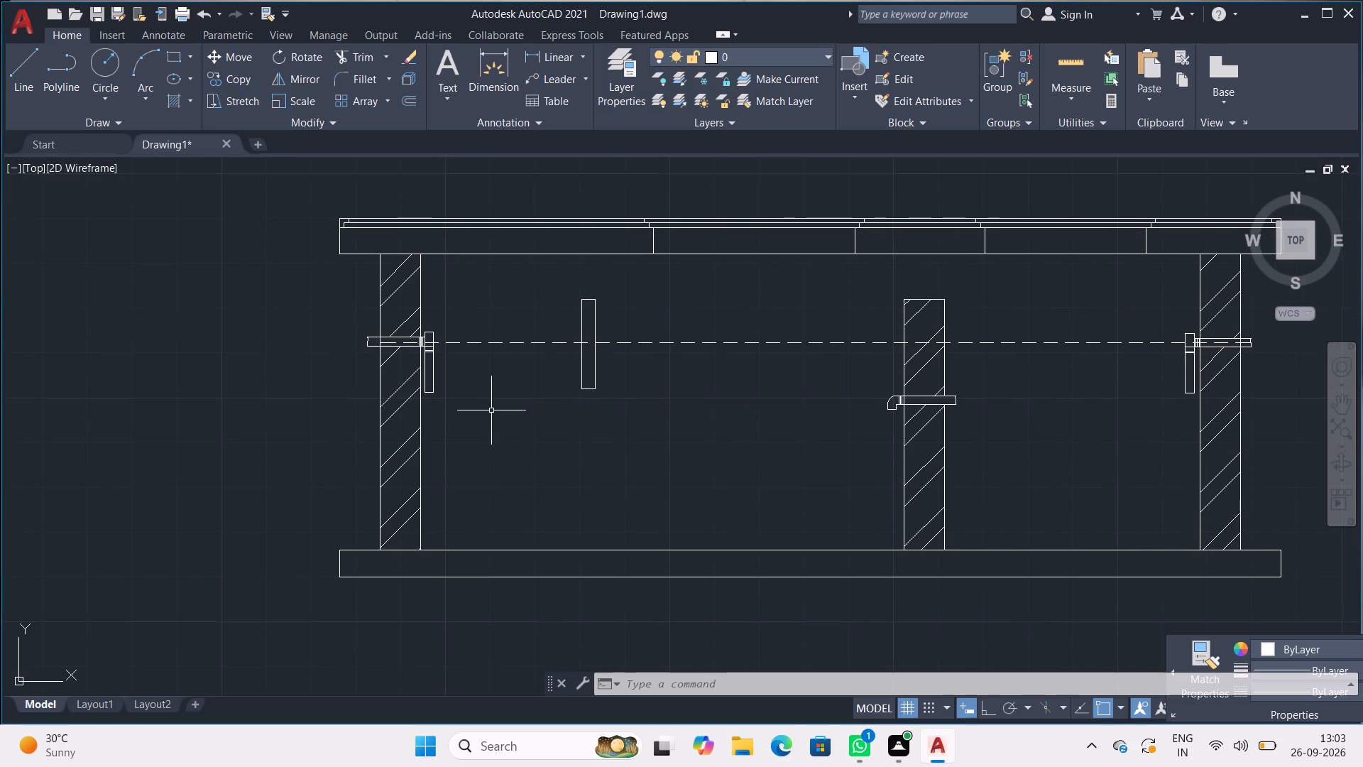
key("h")
key("Return")
left_click(348, 73)
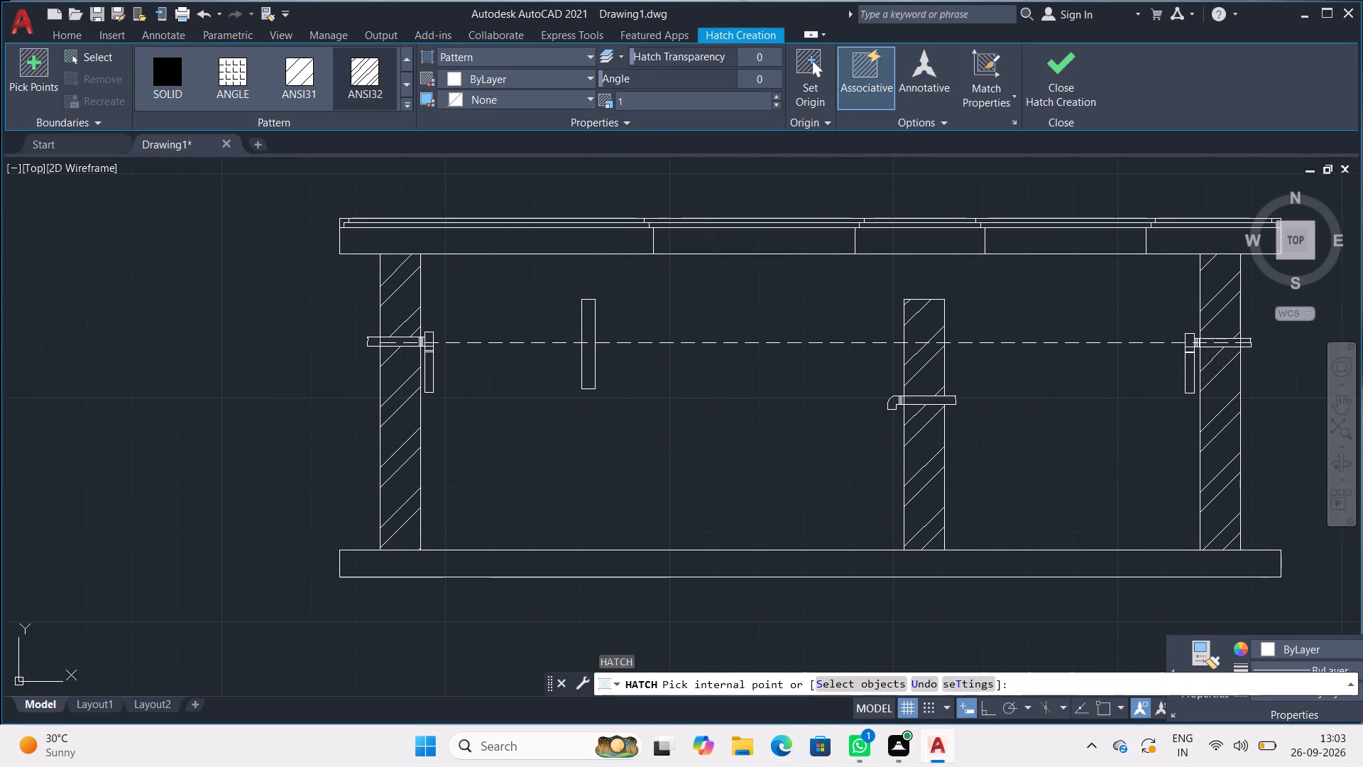
left_click(587, 313)
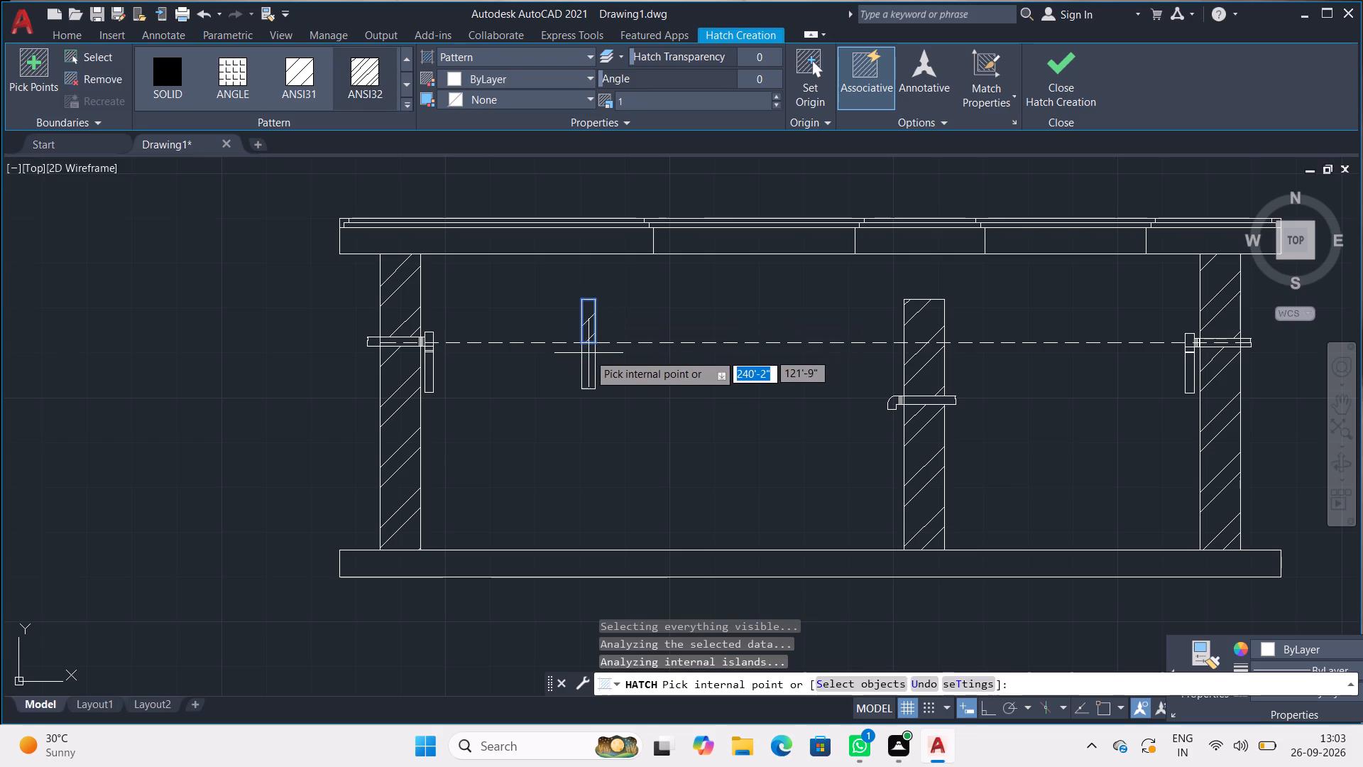
left_click(589, 356)
key("Escape")
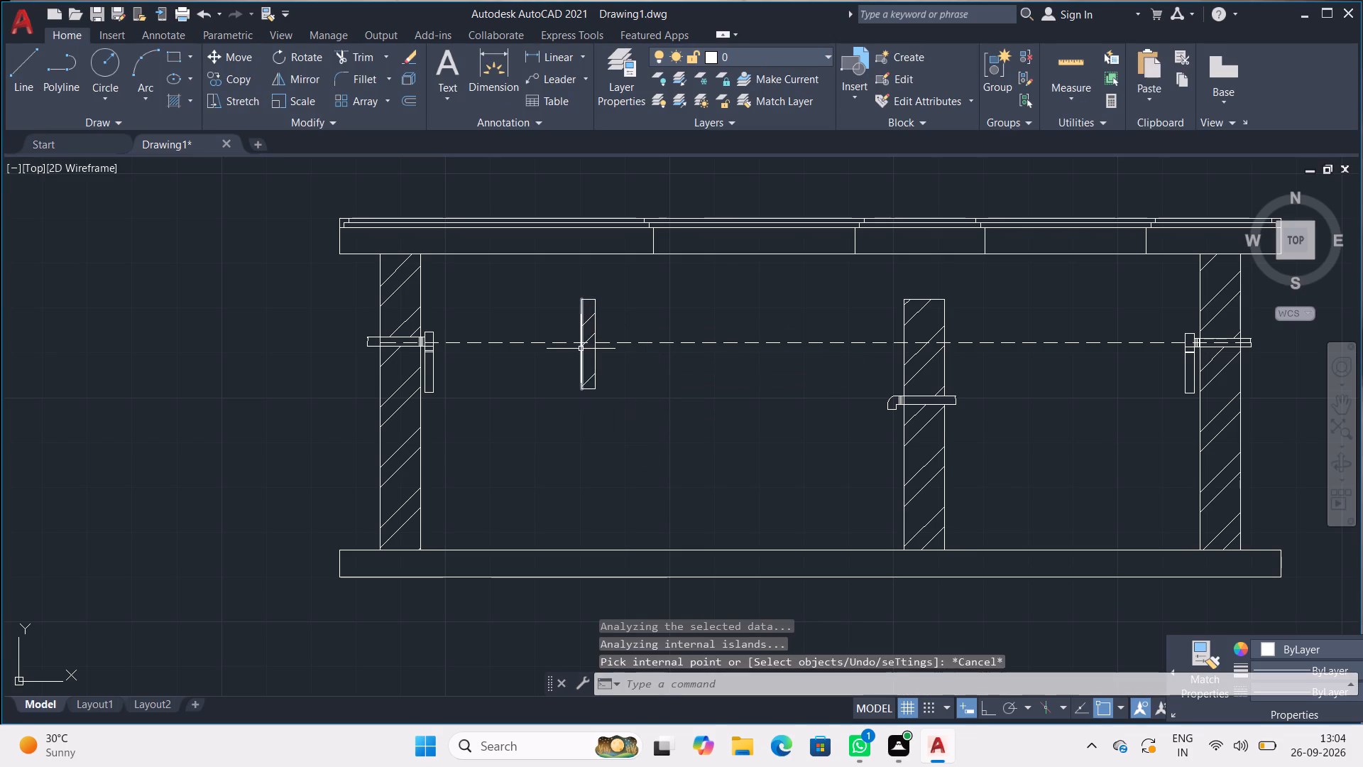
Set the hatch scale of the short narrow post in the elevation to 0.5.
left_click(589, 338)
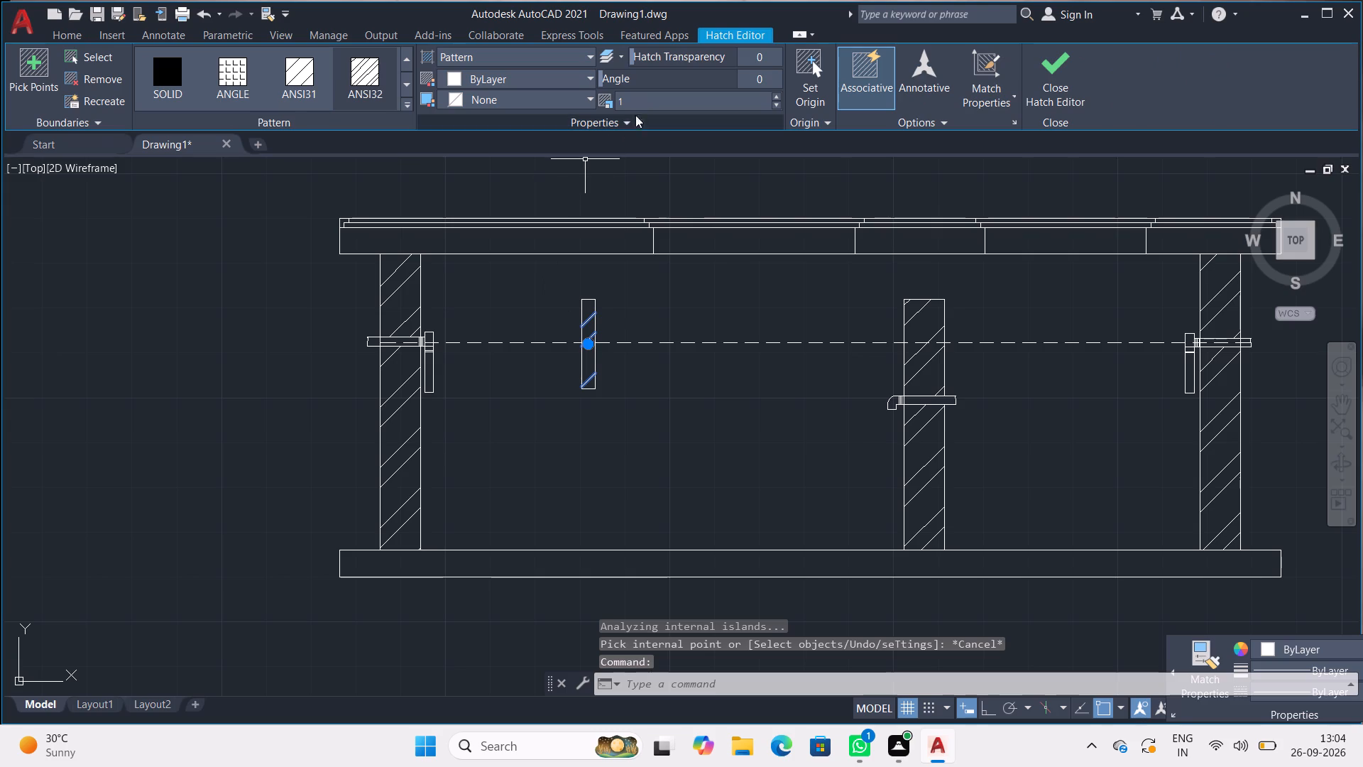
left_click(650, 97)
type("0.5")
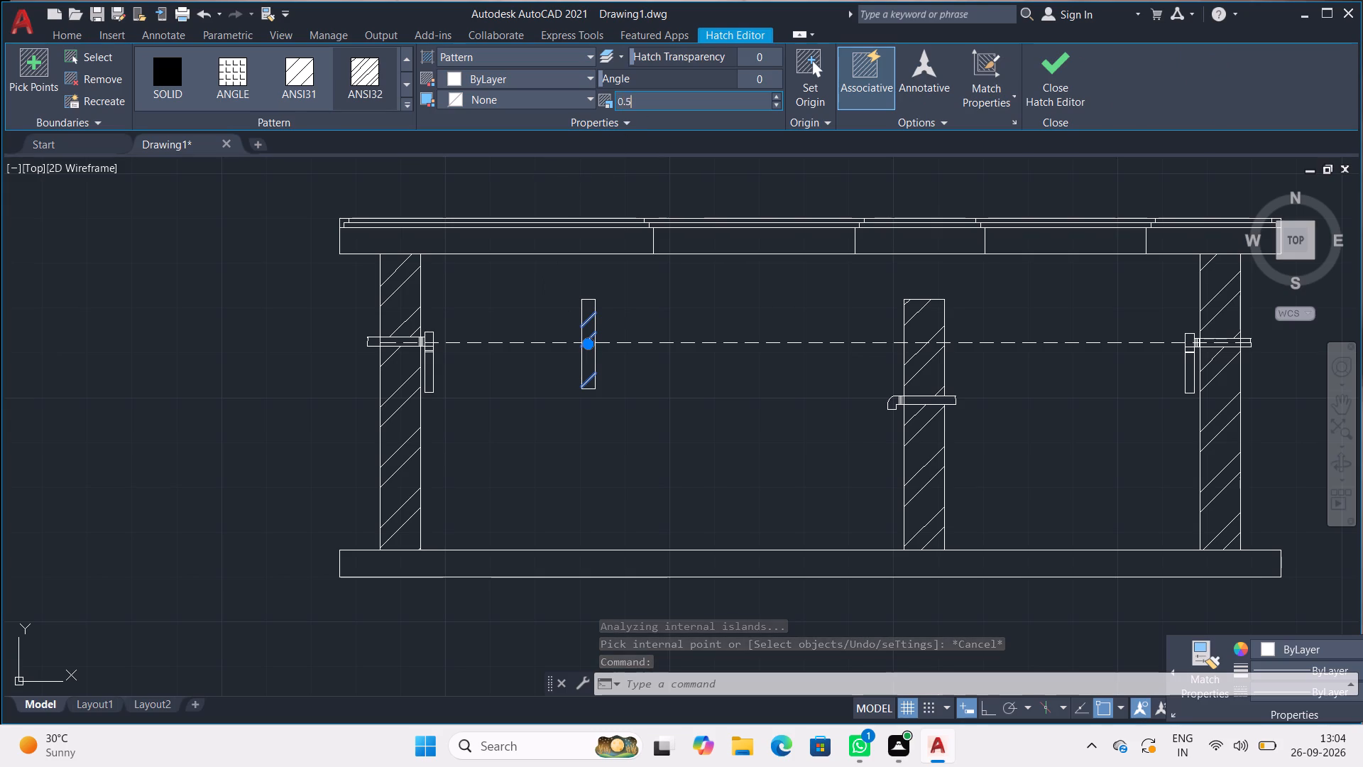
key("Return")
left_click(1061, 85)
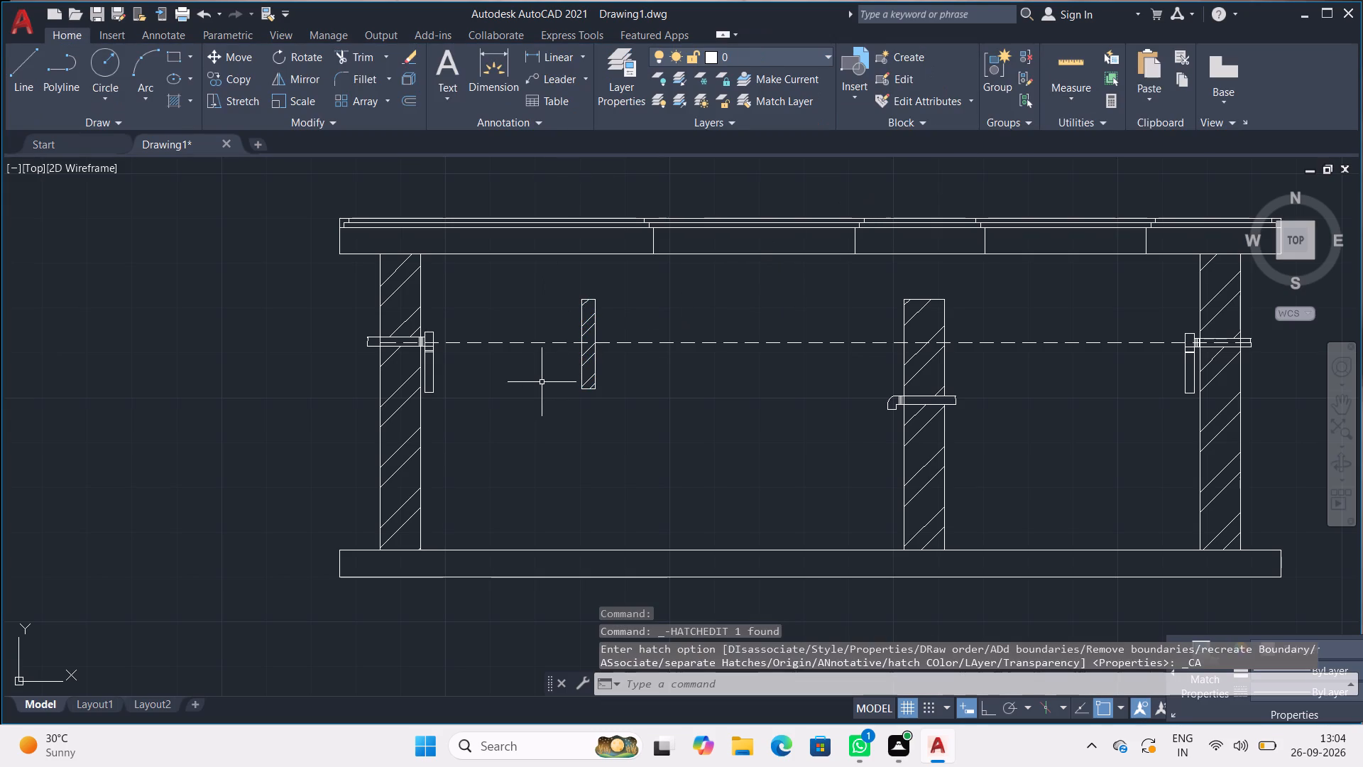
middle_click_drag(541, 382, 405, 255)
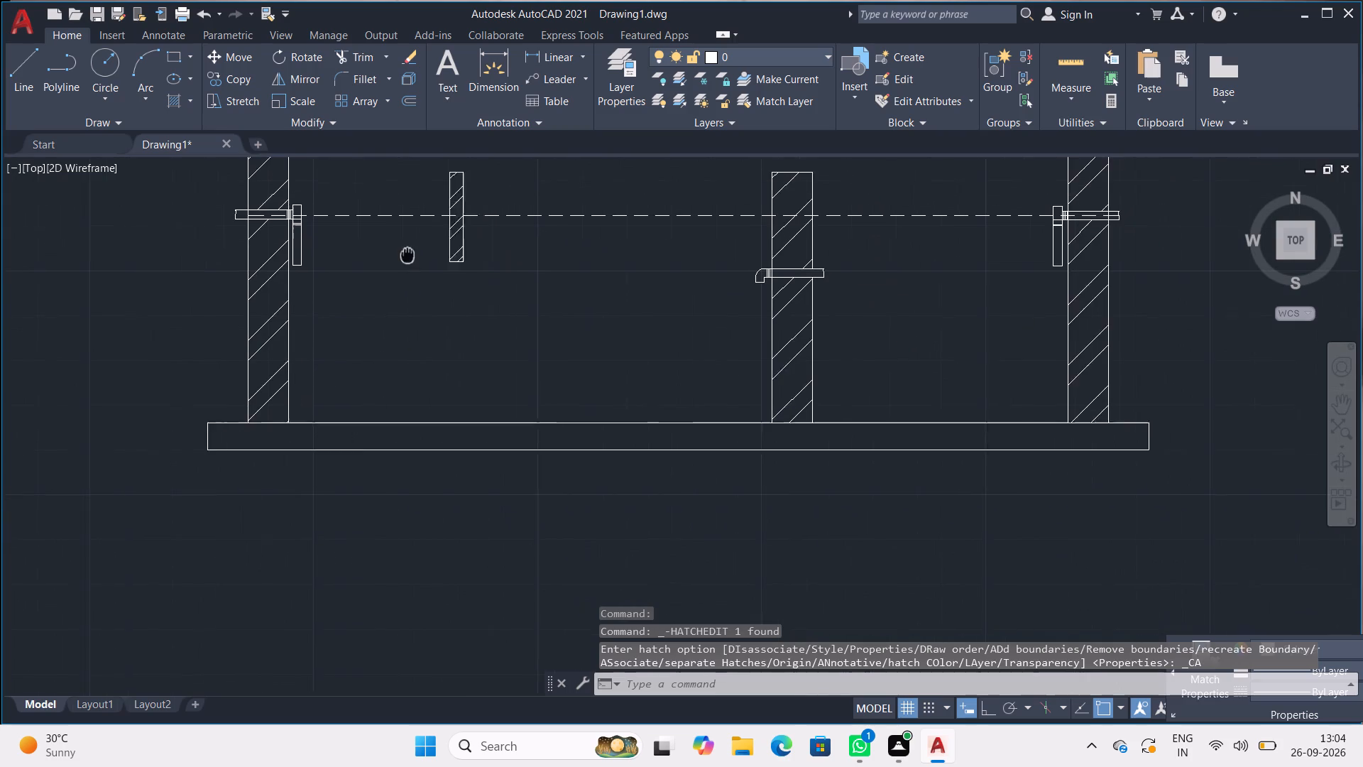
Hatch the long base slab beneath the elevation's columns with AR-CONC at scale 0.25.
middle_click_drag(405, 255, 382, 251)
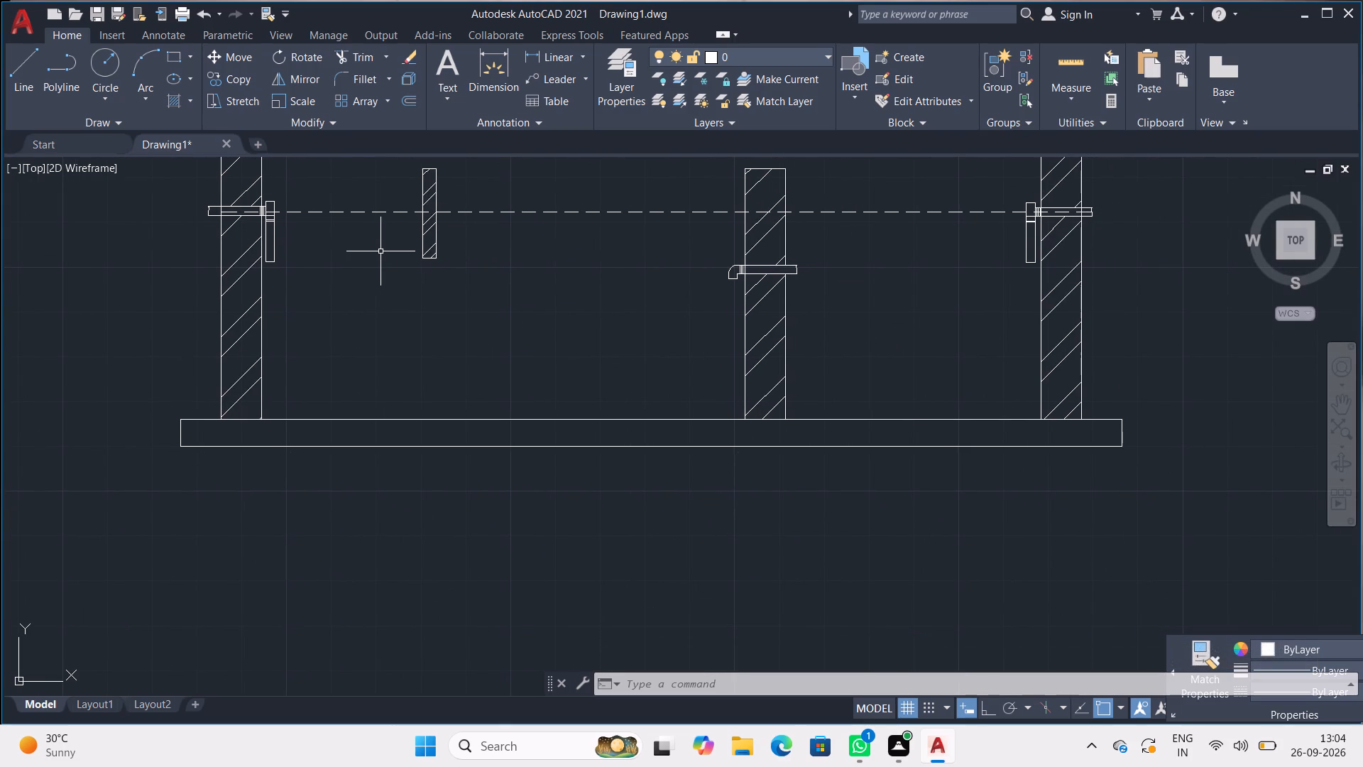
middle_click_drag(381, 251, 253, 348)
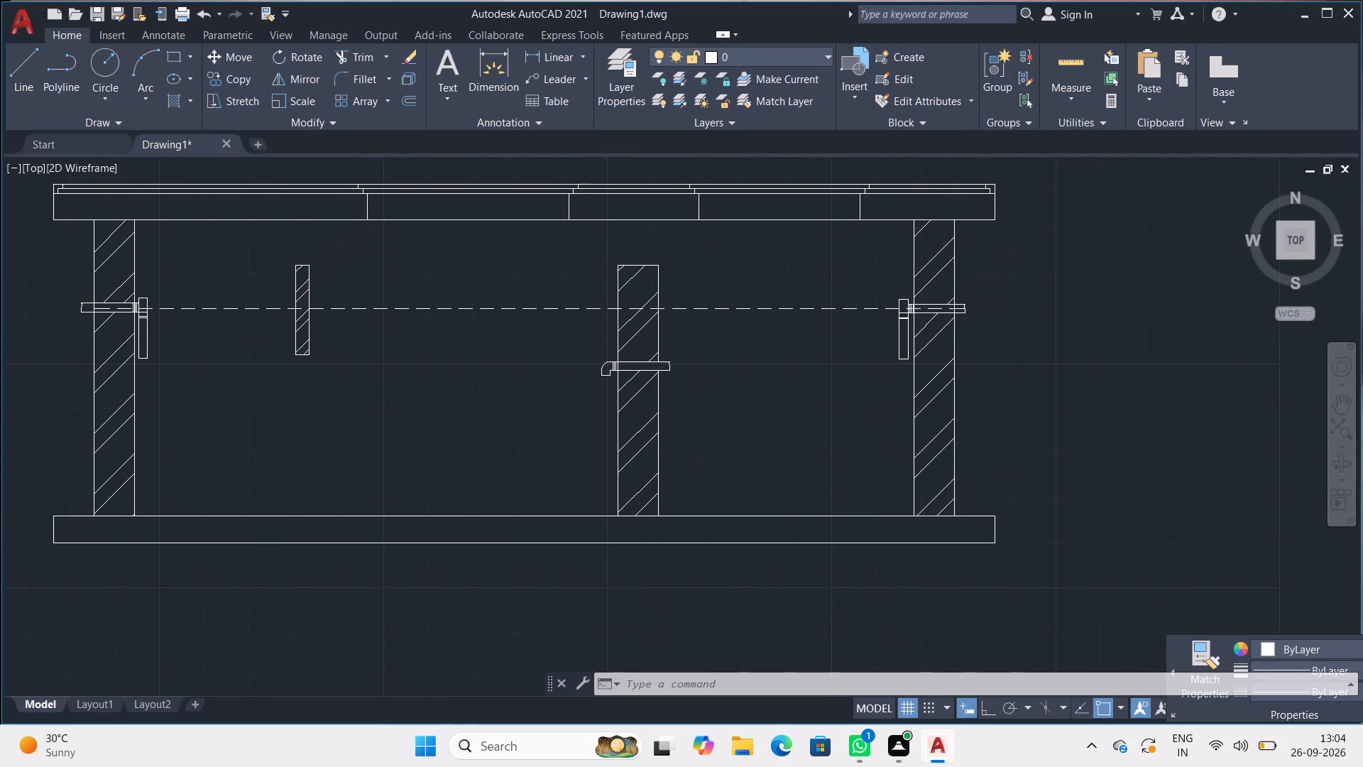
middle_click_drag(285, 339, 406, 359)
key("h")
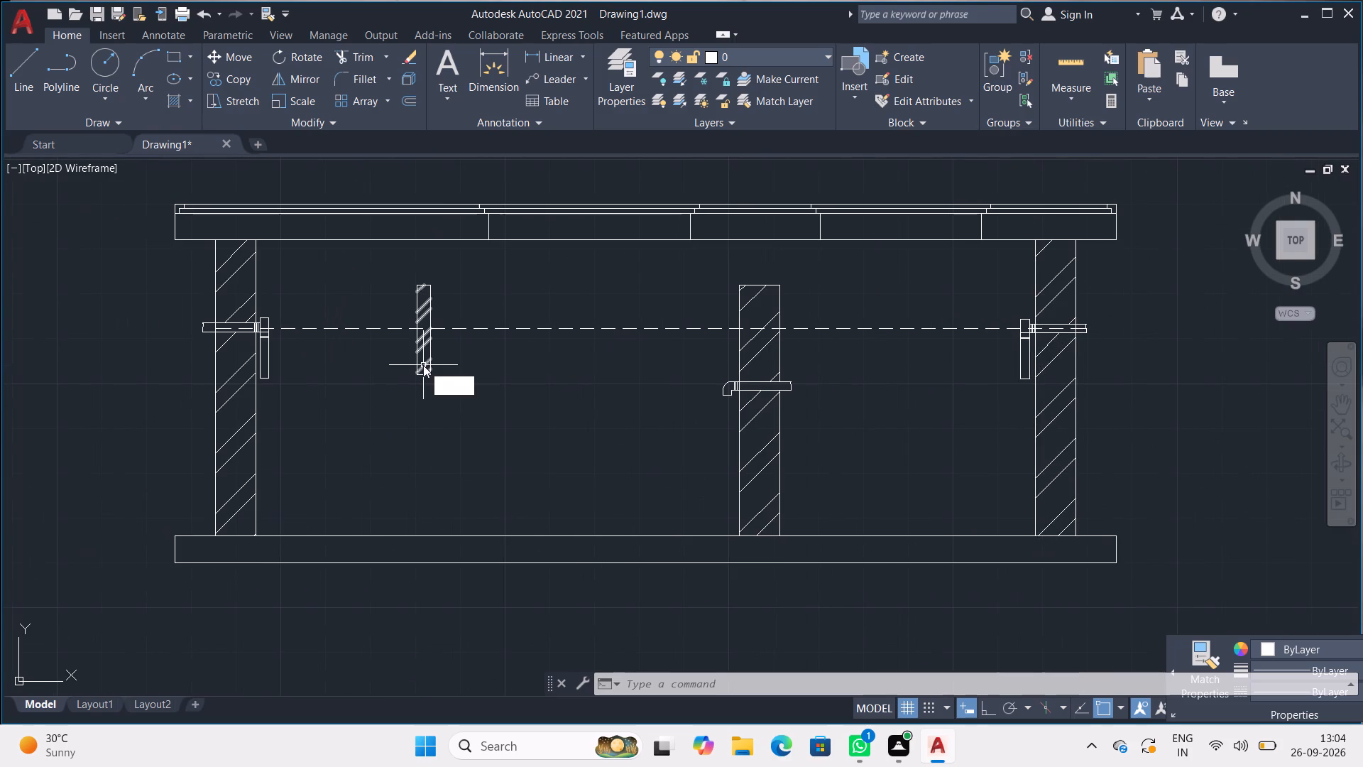
key("Return")
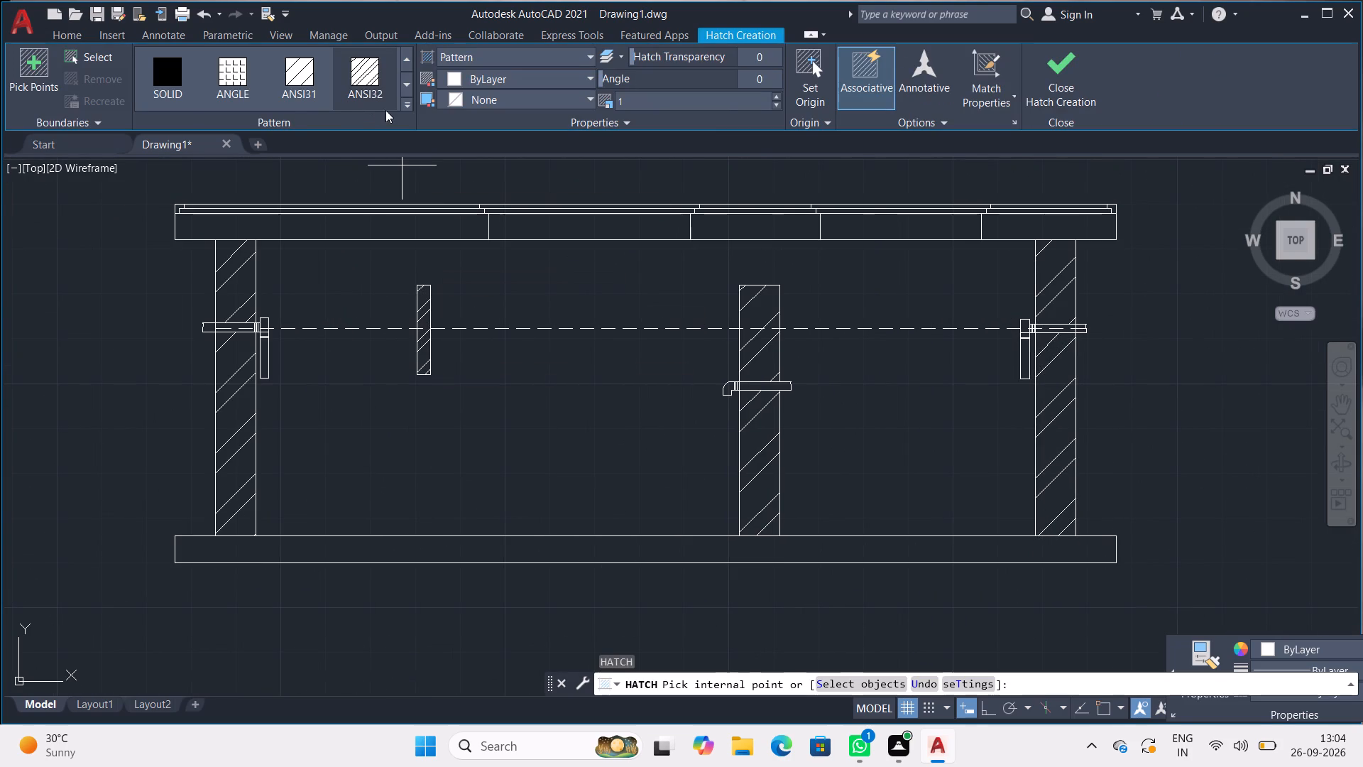
left_click(415, 102)
left_click(410, 102)
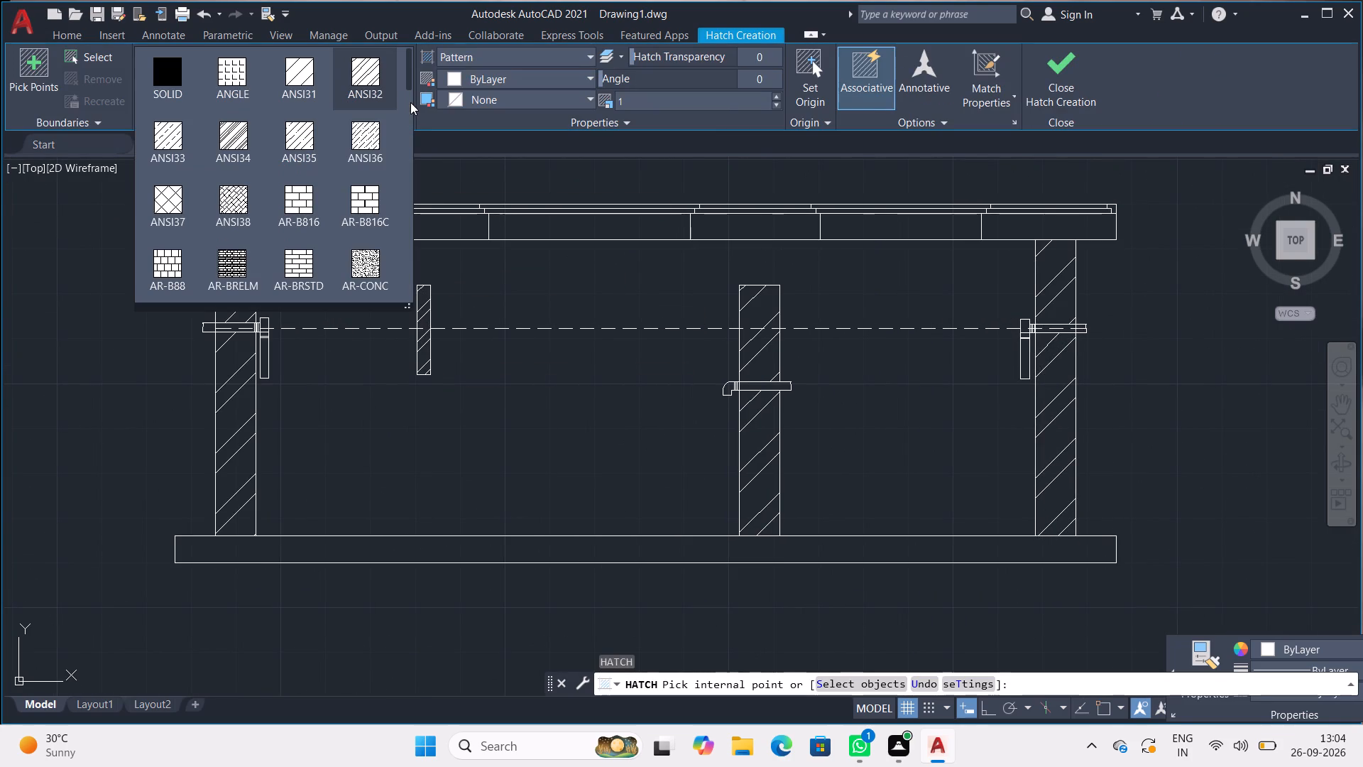
left_click(359, 276)
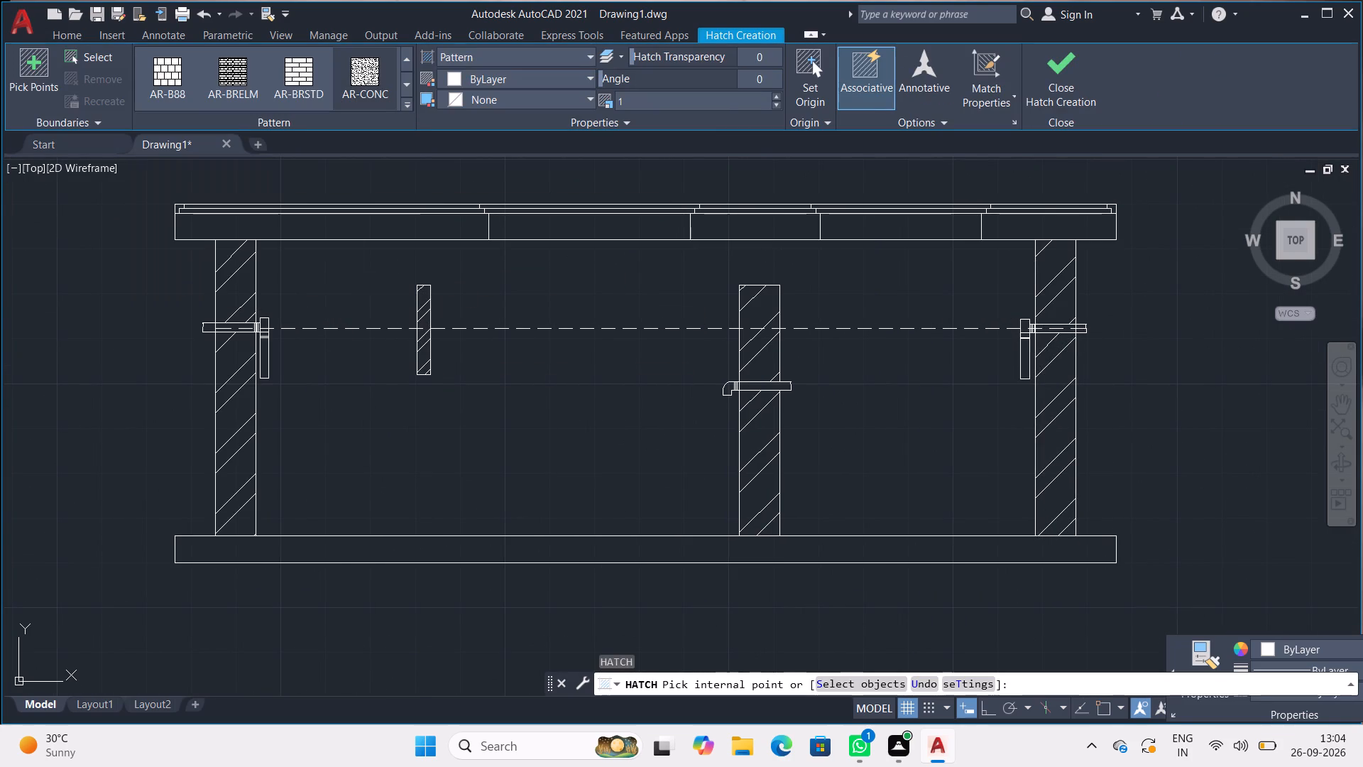
left_click(345, 556)
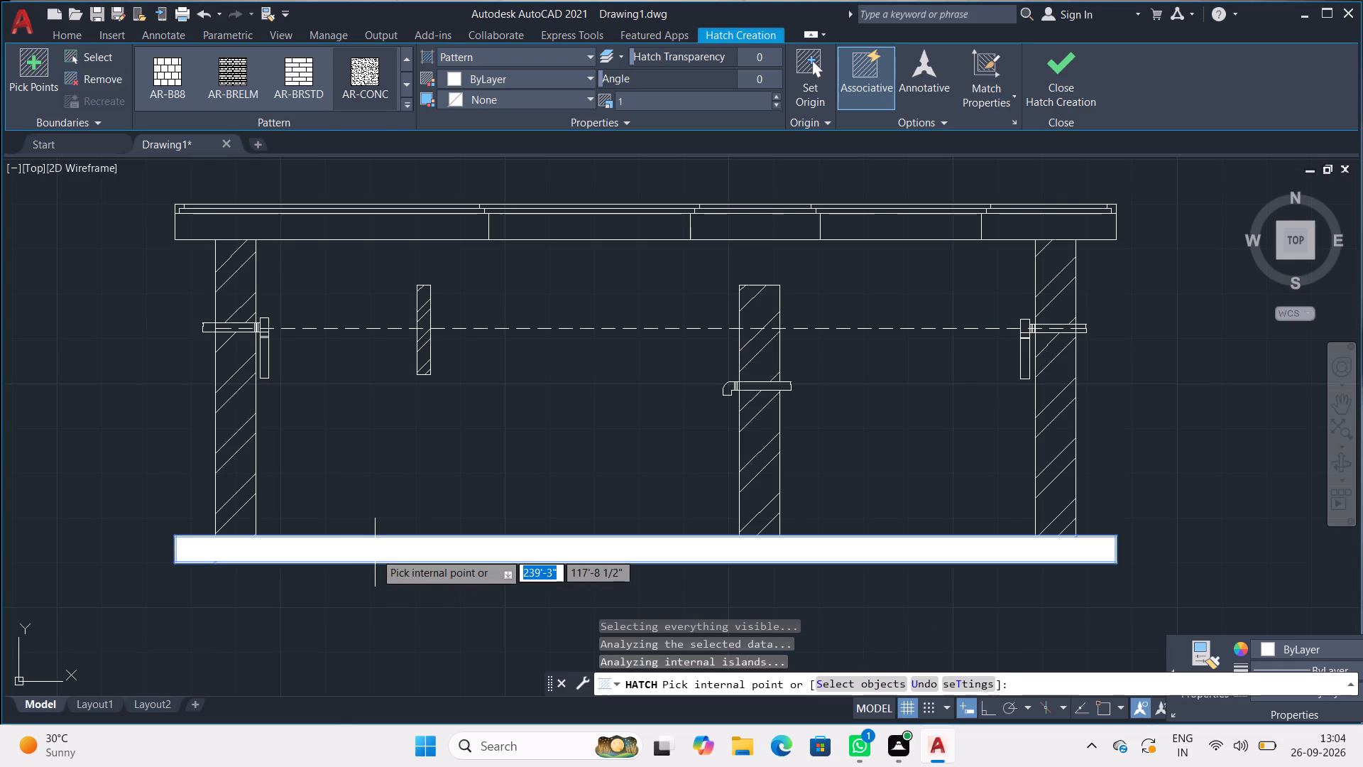
left_click(657, 99)
type("0.25")
key("Return")
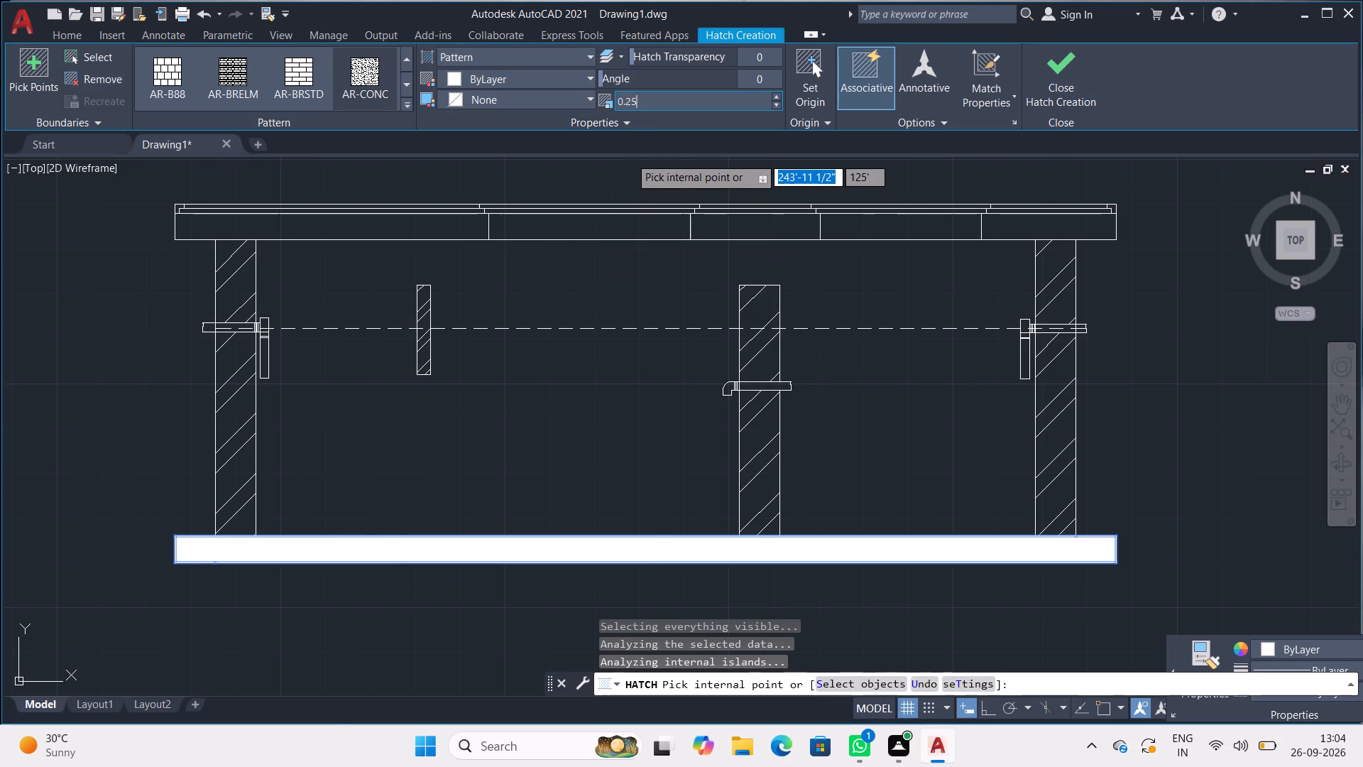
left_click(1040, 65)
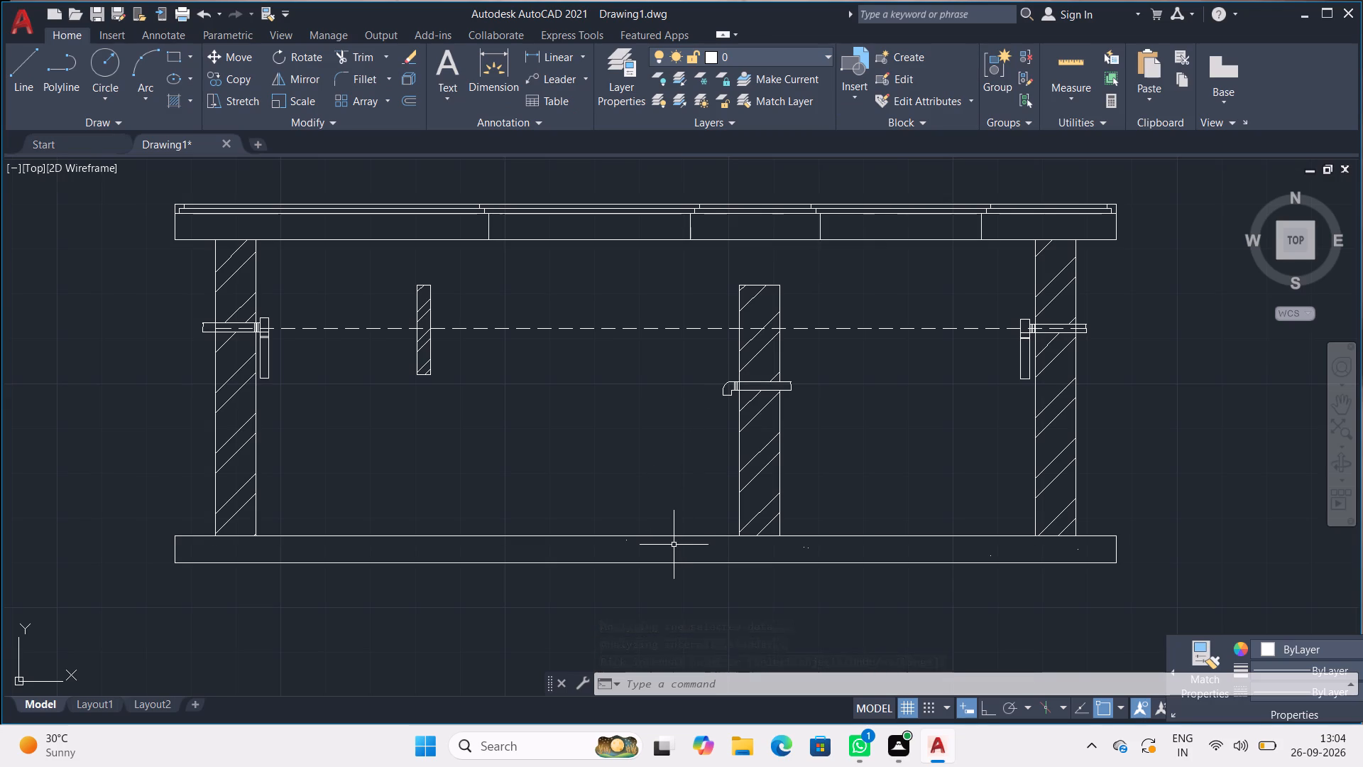
Add an AR-SAND hatch over the same base slab in the elevation.
key("h")
key("Return")
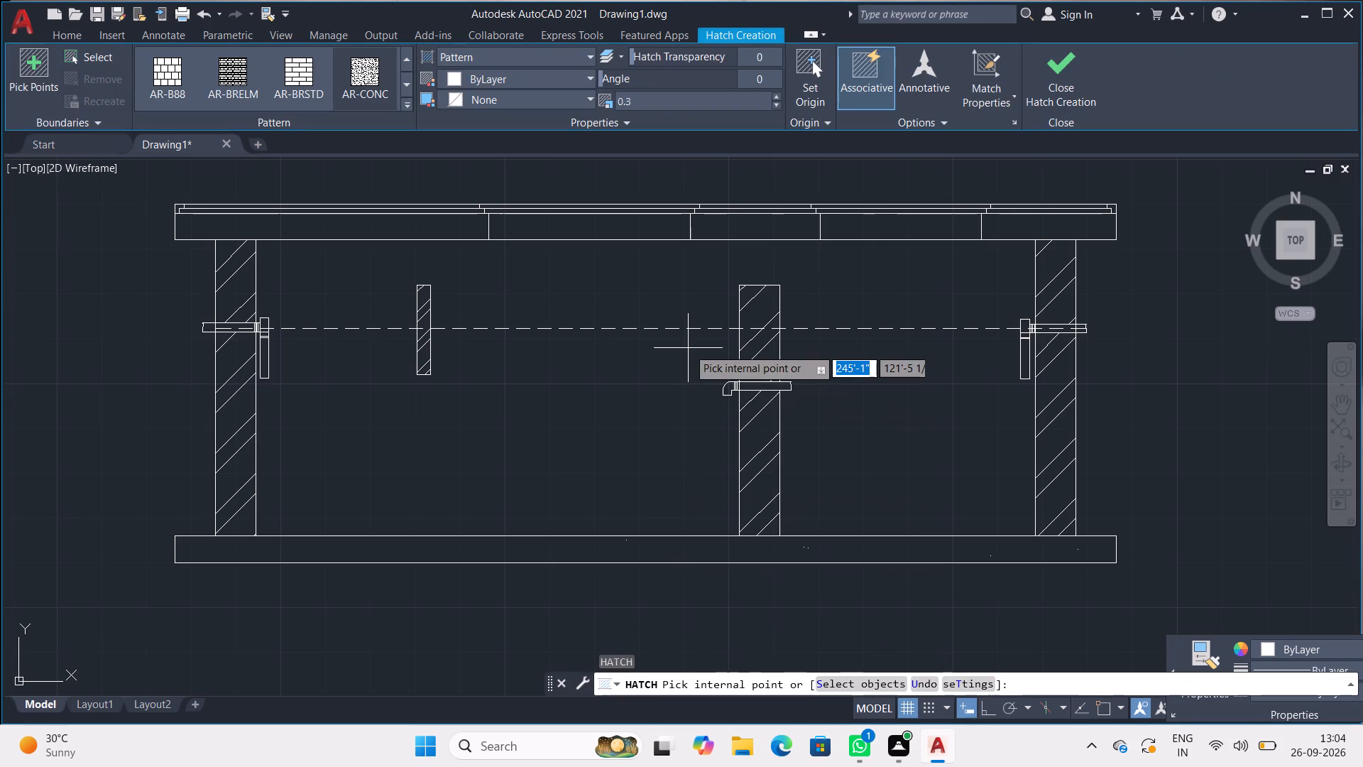
left_click(407, 104)
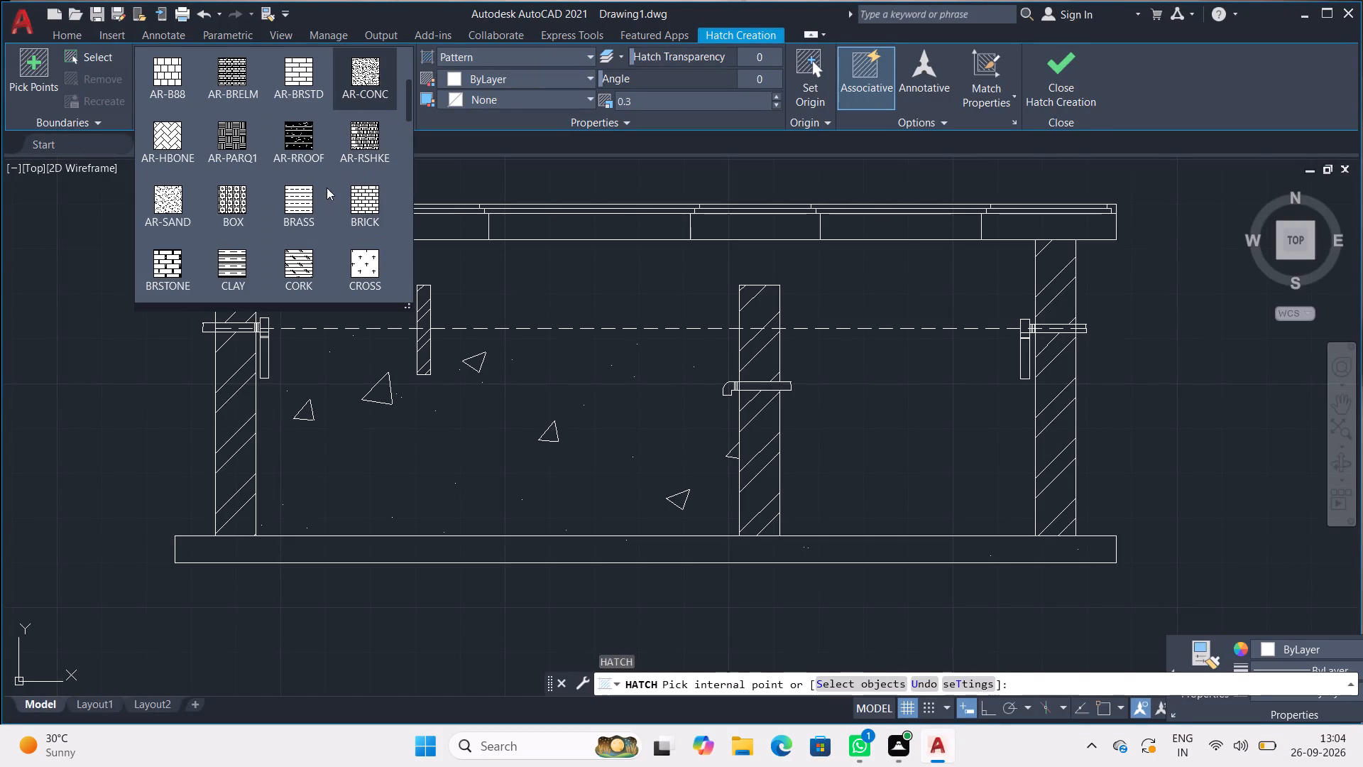
left_click(170, 205)
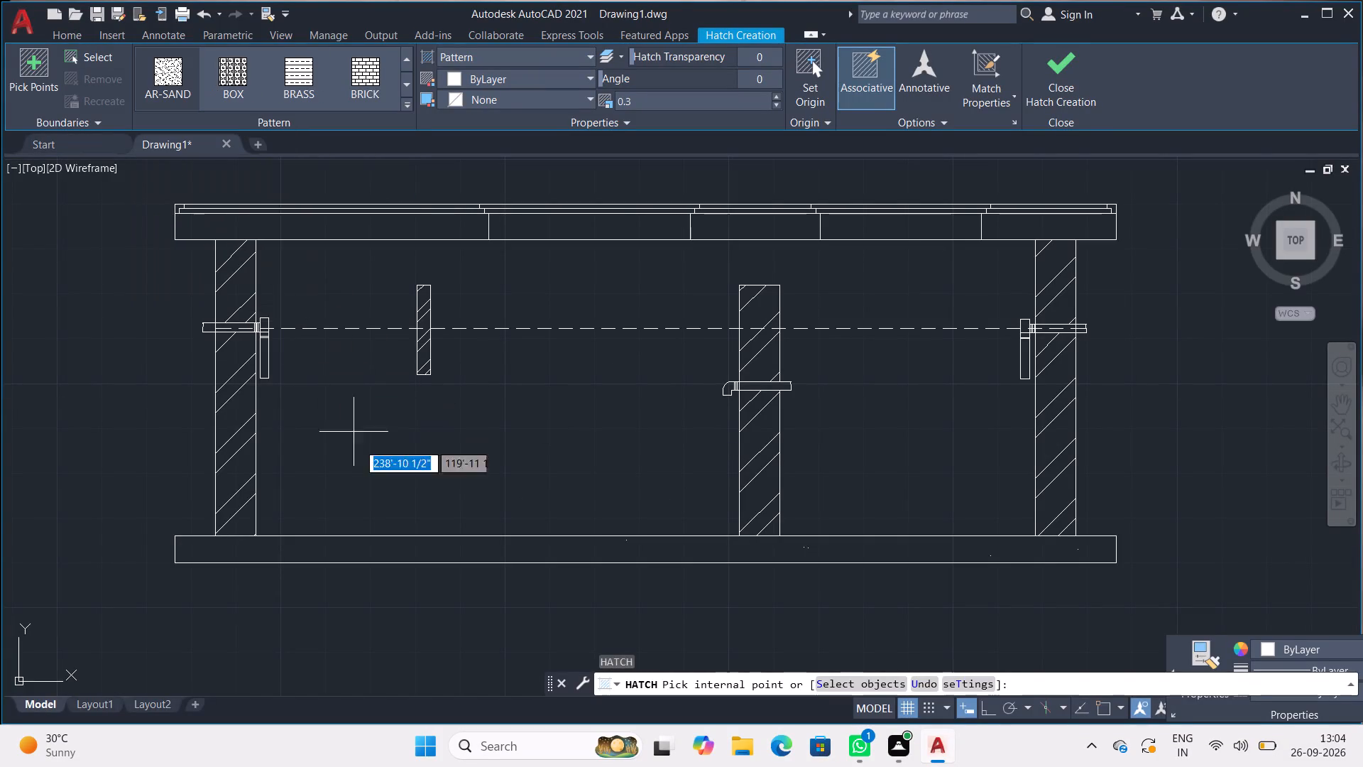
left_click(378, 549)
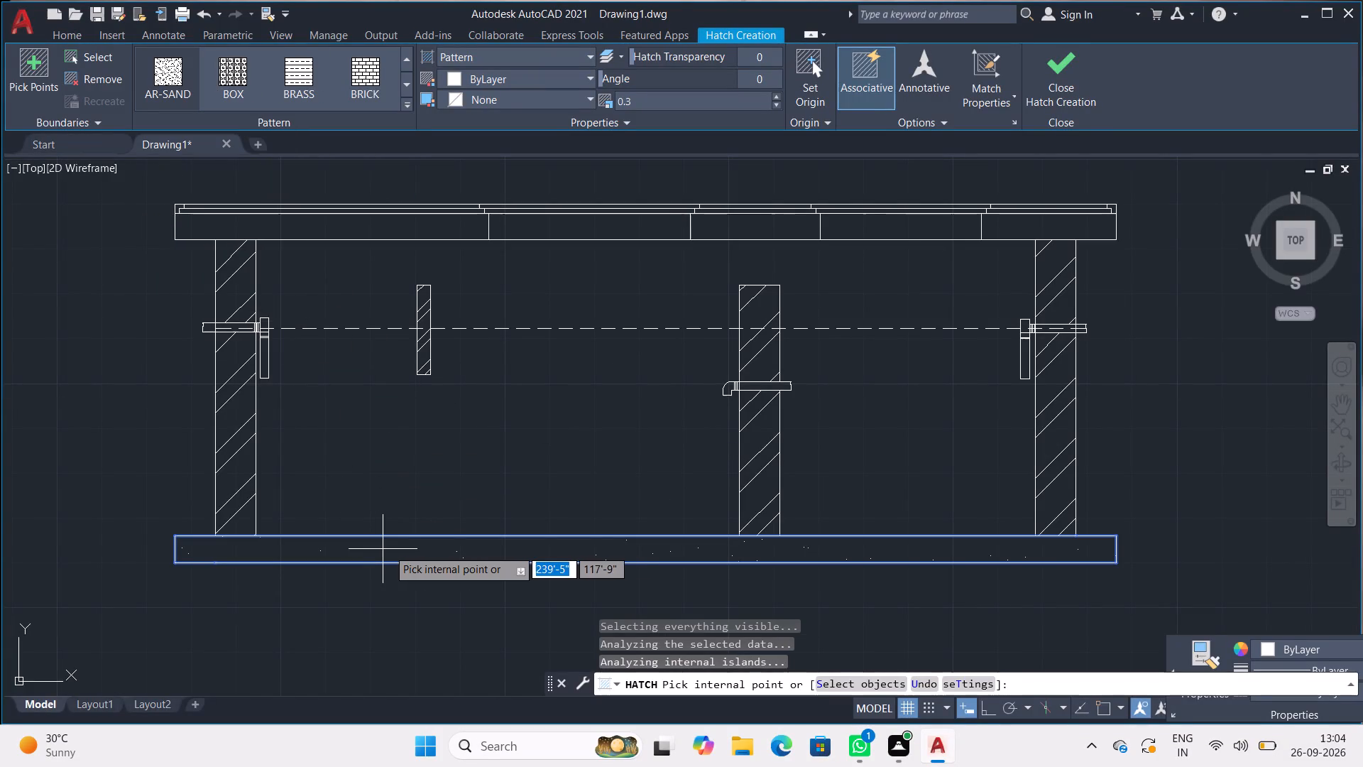
Include the top slab's short panel above the middle column in the AR-SAND hatch.
scroll(440, 363, "down", 4)
middle_click_drag(488, 291, 490, 299)
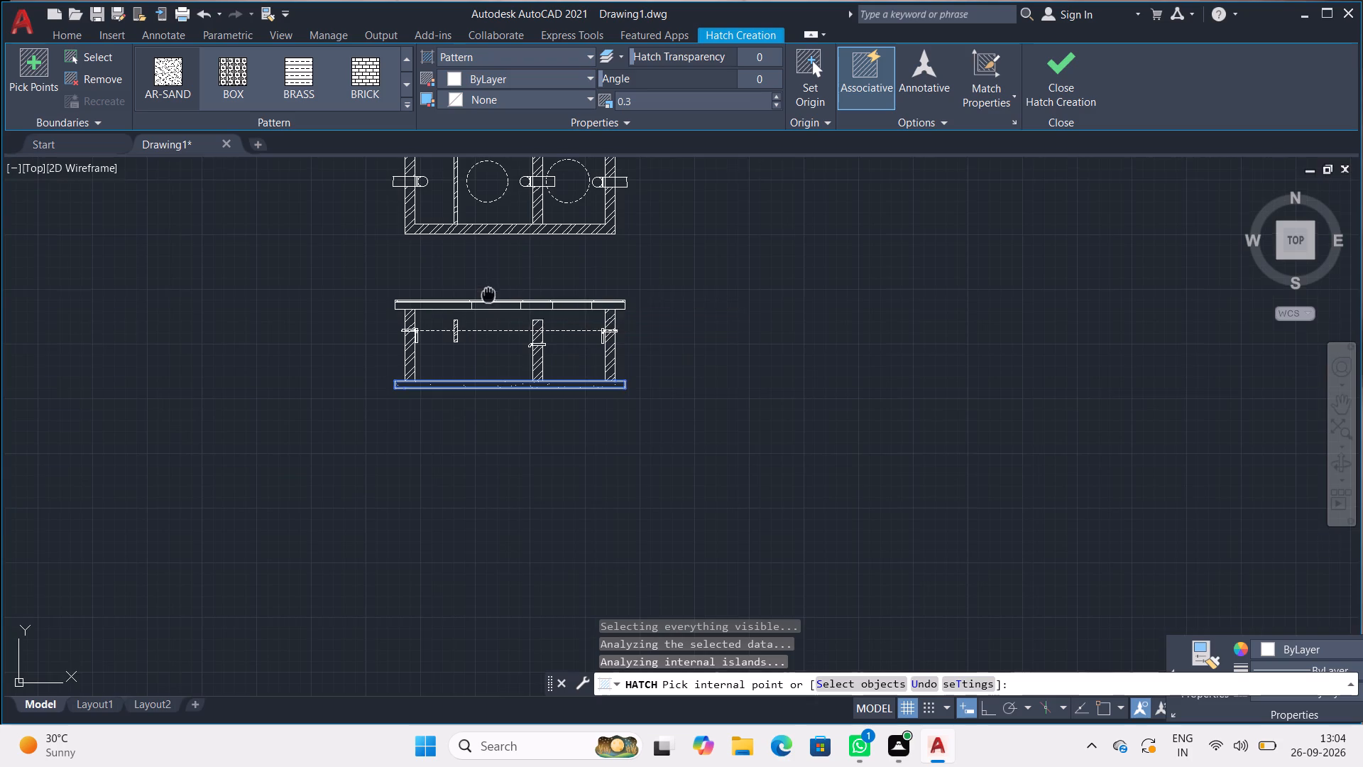
middle_click_drag(490, 299, 525, 435)
middle_click_drag(511, 412, 511, 472)
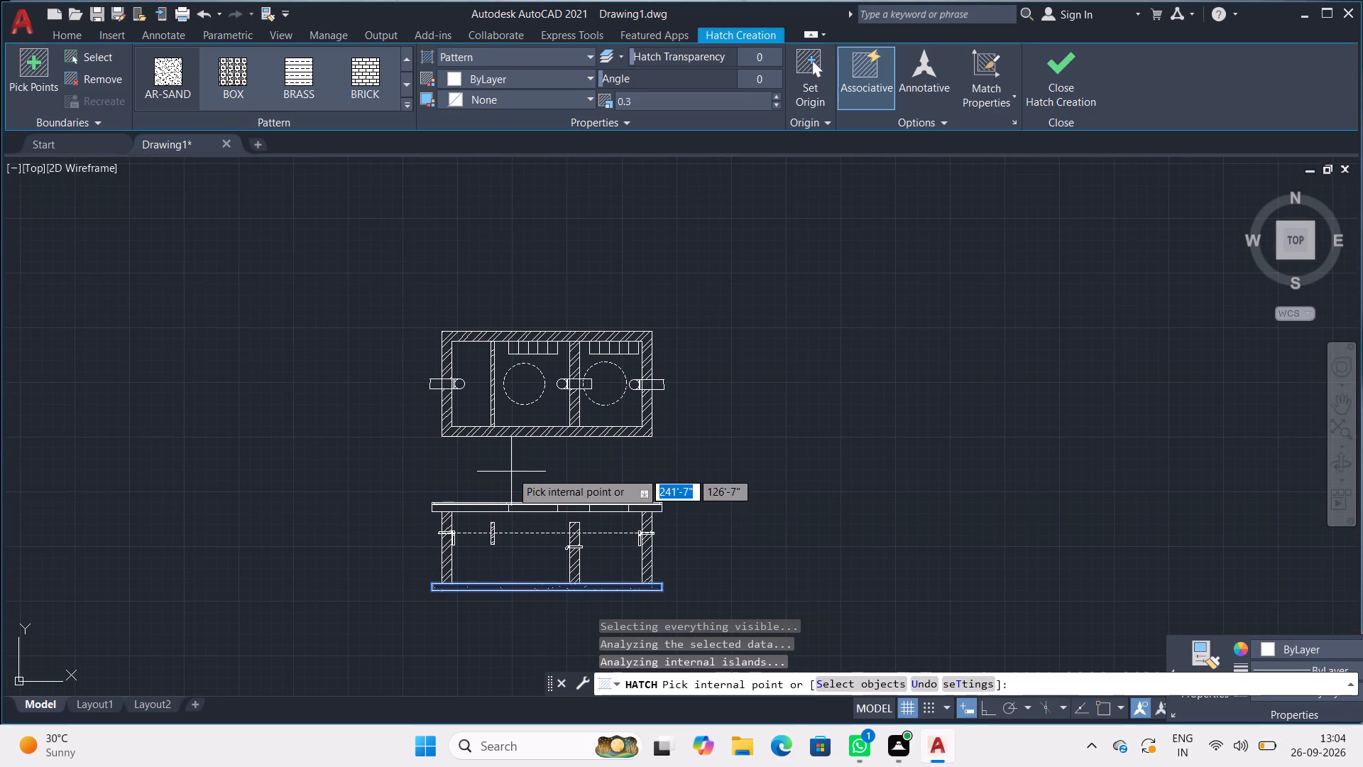
scroll(471, 419, "up", 1)
middle_click_drag(483, 474, 483, 460)
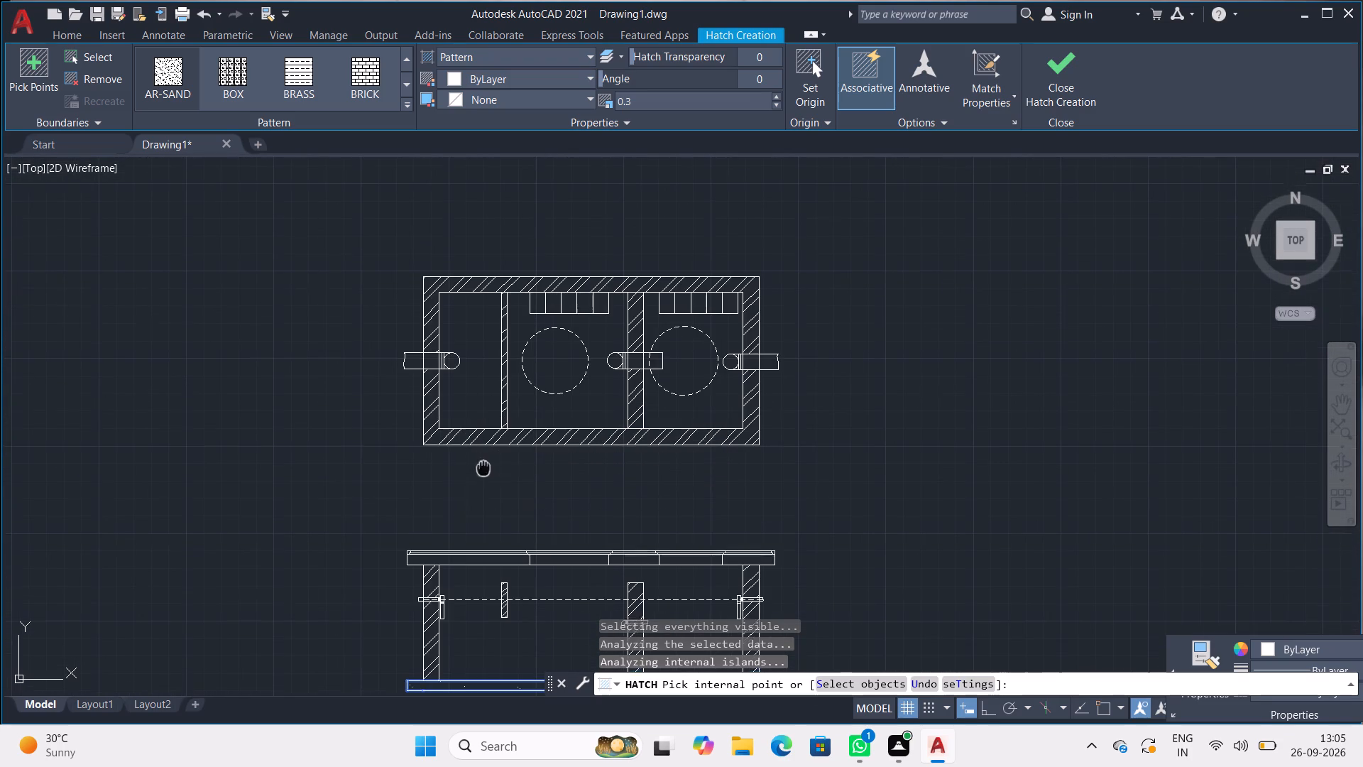
middle_click_drag(483, 460, 498, 375)
scroll(526, 420, "up", 1)
scroll(624, 489, "up", 1)
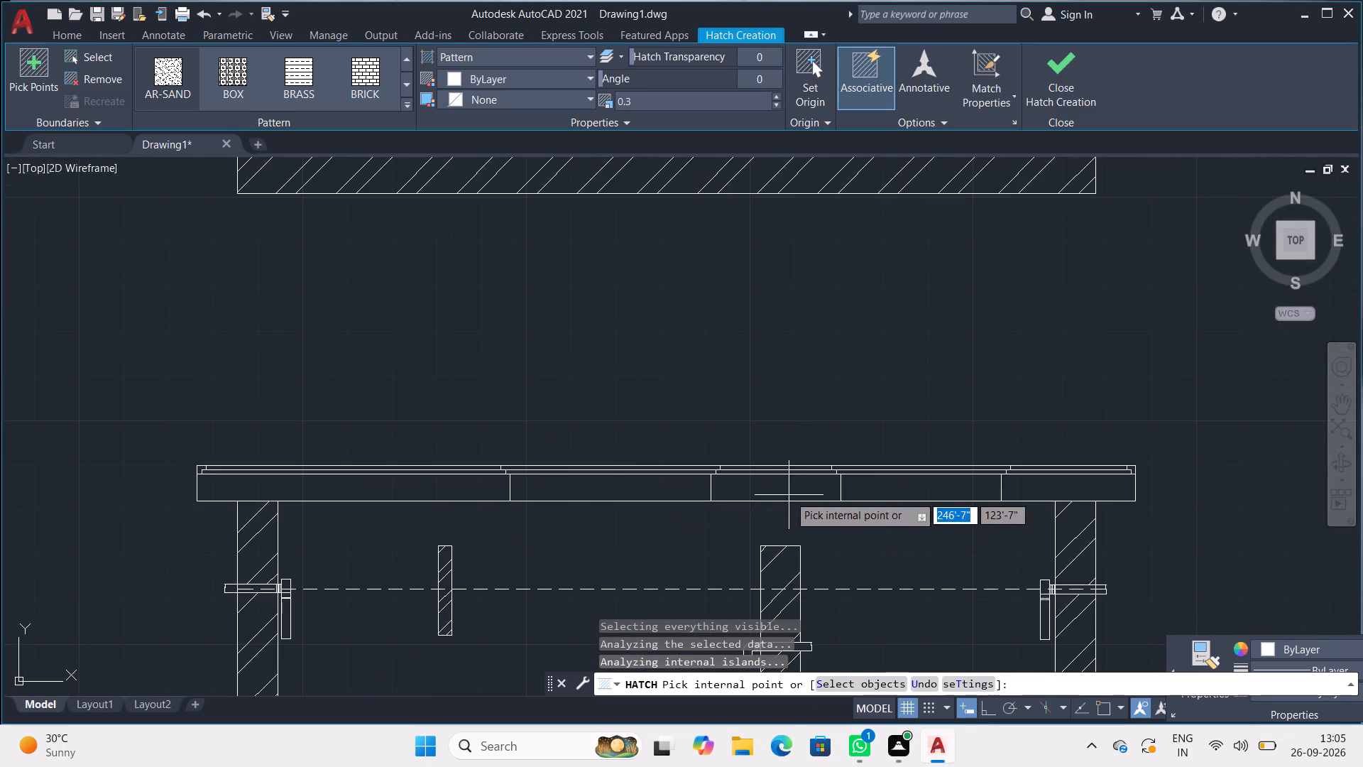
left_click(784, 491)
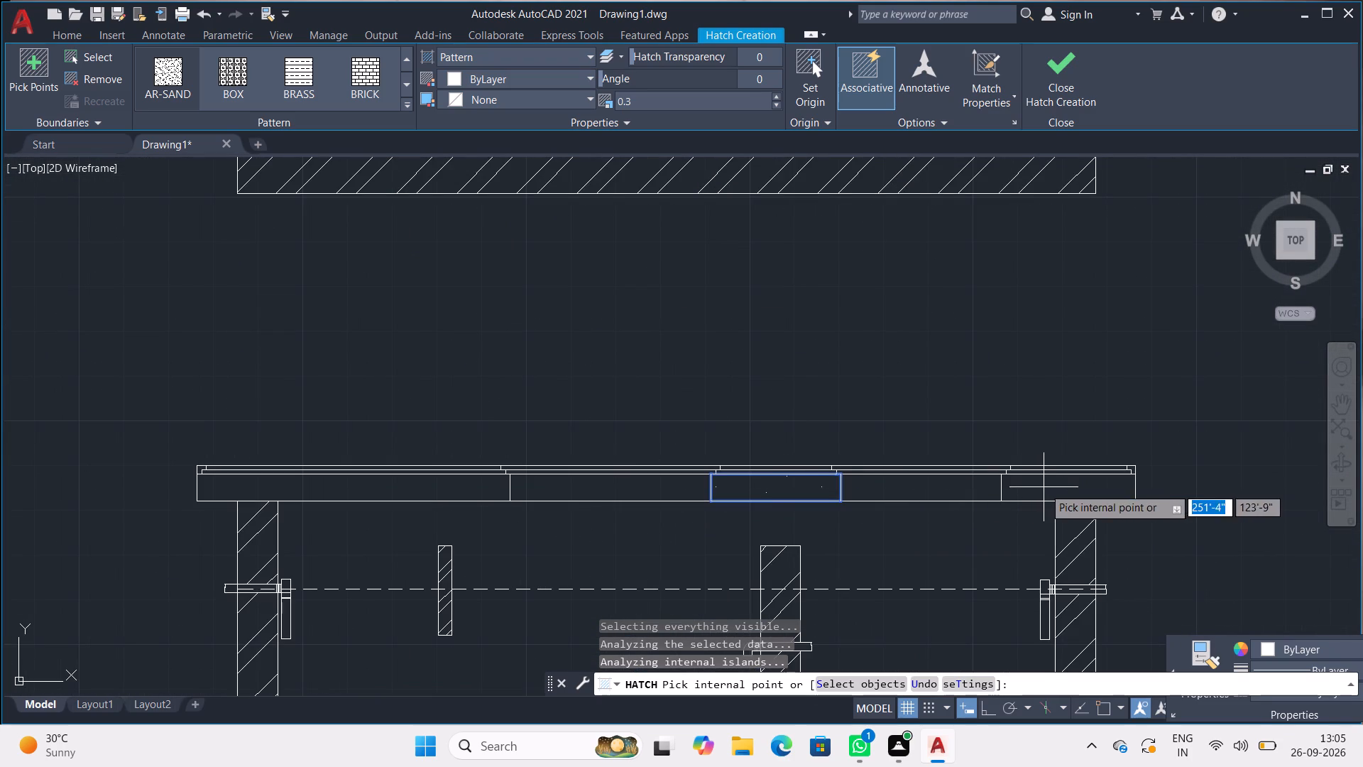
Add the top slab's right end panel and the two thin stepped strips above it to the AR-SAND hatch.
left_click(1044, 487)
scroll(1047, 461, "up", 4)
left_click(1009, 521)
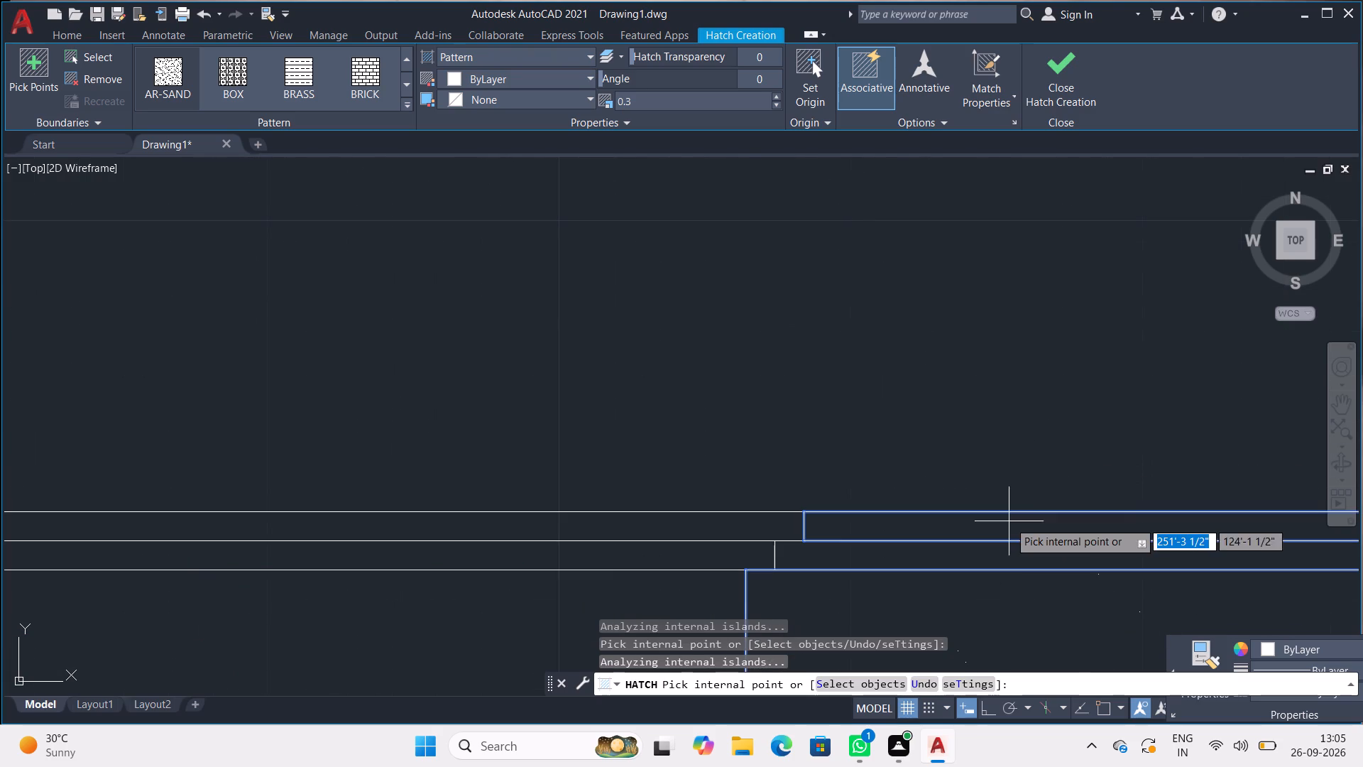
left_click(1004, 528)
left_click(992, 548)
Add the two thin stepped strips above the short middle panel to the AR-SAND hatch.
scroll(612, 520, "down", 1)
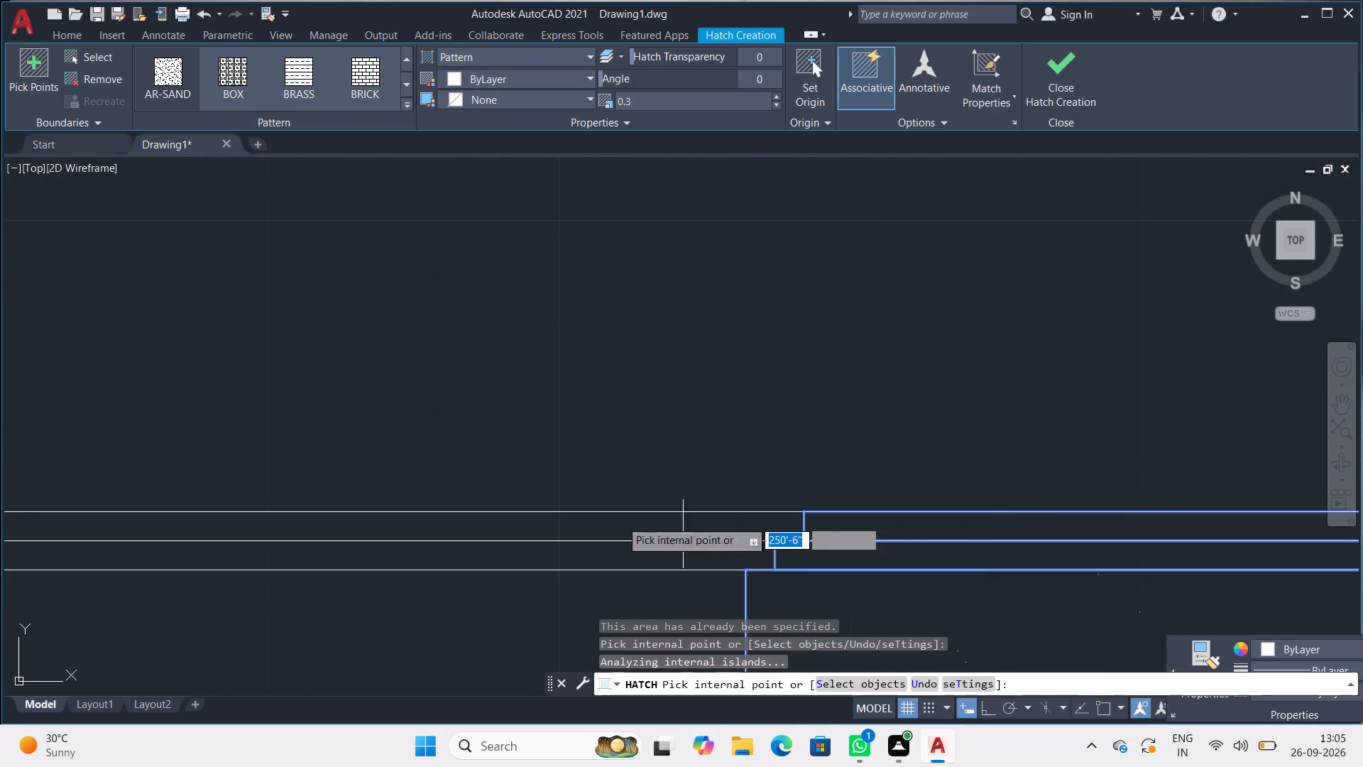
scroll(612, 520, "down", 2)
middle_click_drag(513, 488, 888, 413)
scroll(543, 424, "up", 2)
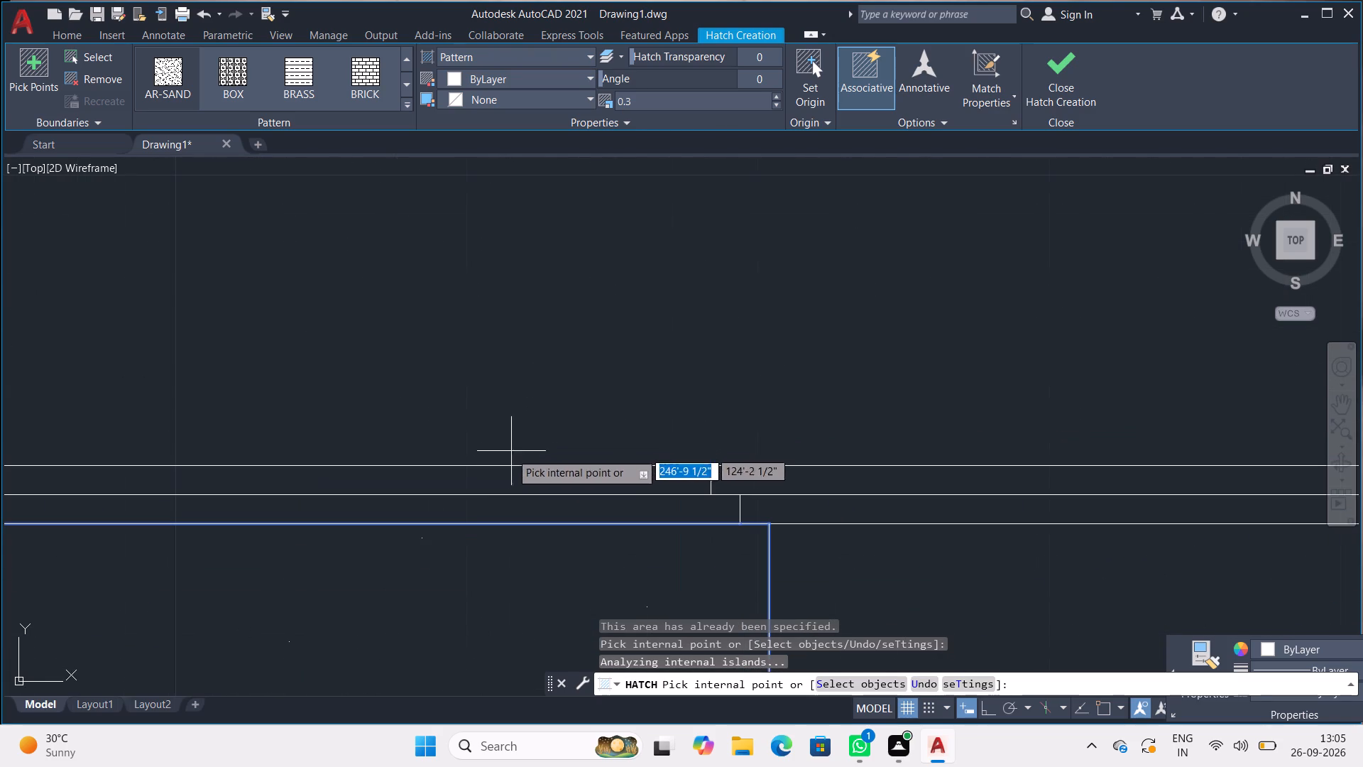
left_click(498, 472)
left_click(497, 515)
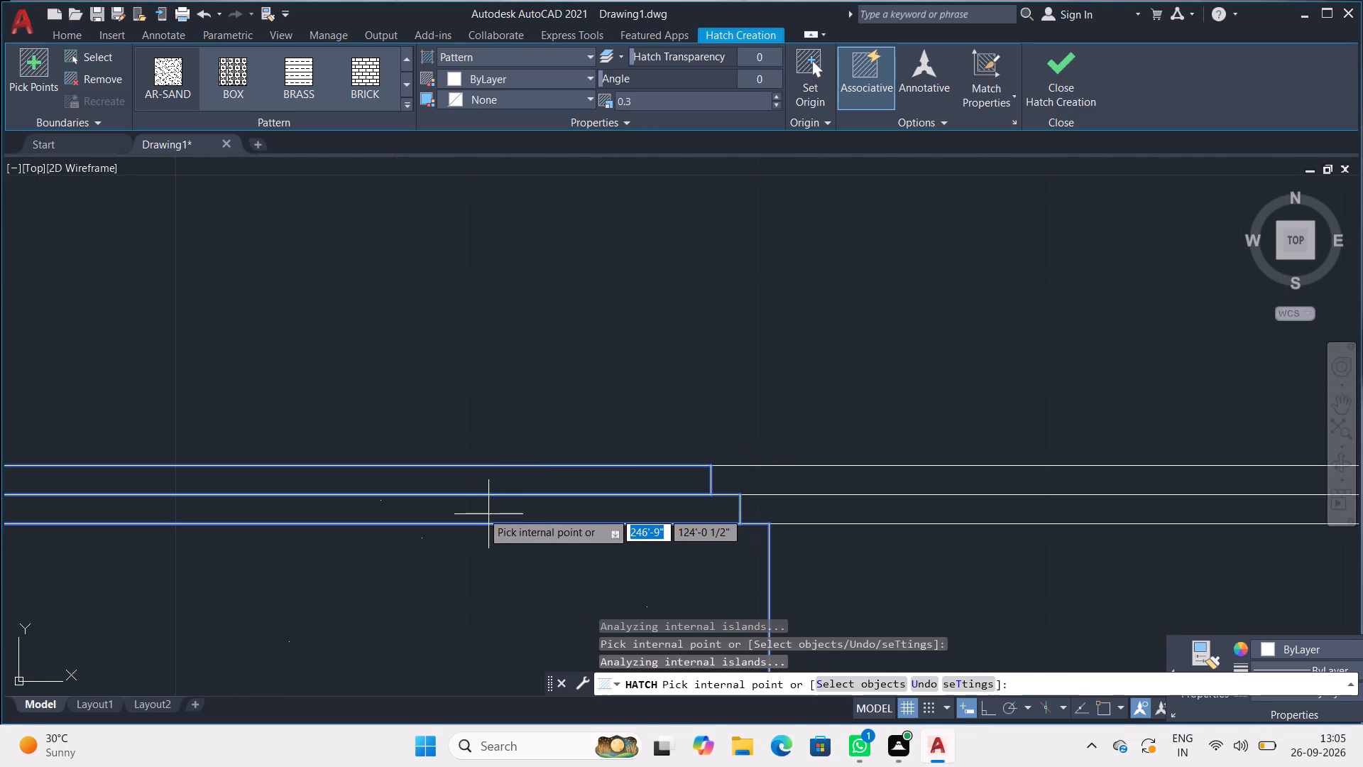
Add the top slab's long left end panel and its two thin stepped strips to the AR-SAND hatch, and finish it.
scroll(418, 487, "down", 5)
middle_click_drag(368, 475, 941, 396)
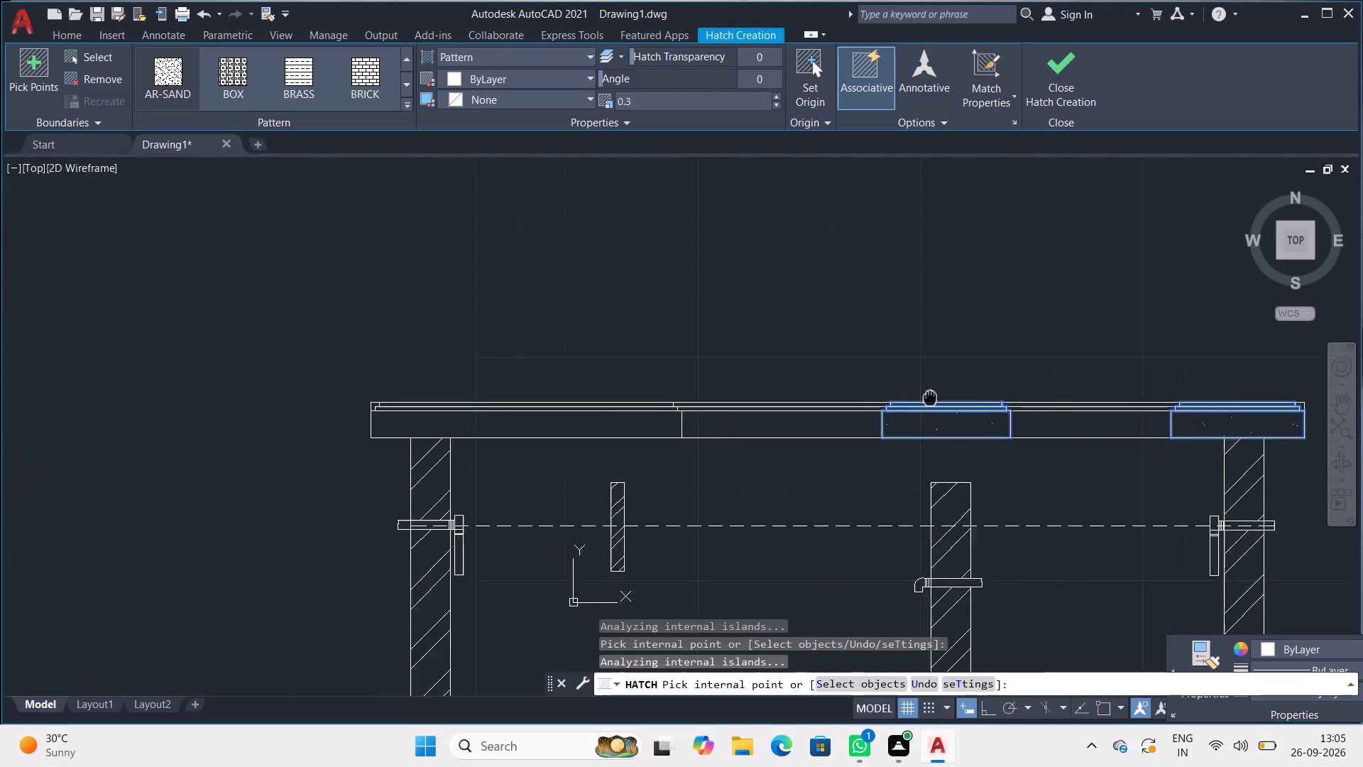
middle_click_drag(941, 396, 958, 393)
left_click(629, 420)
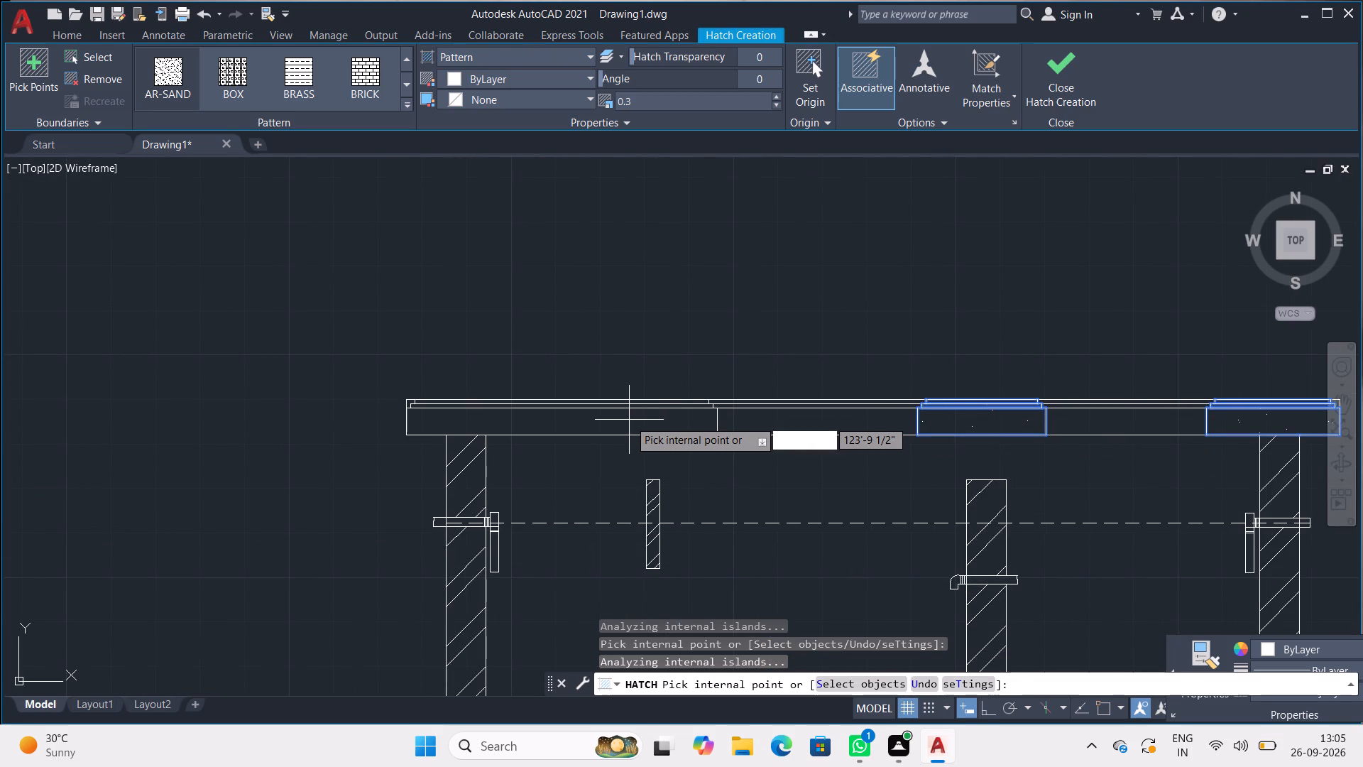
scroll(629, 420, "up", 4)
left_click(618, 327)
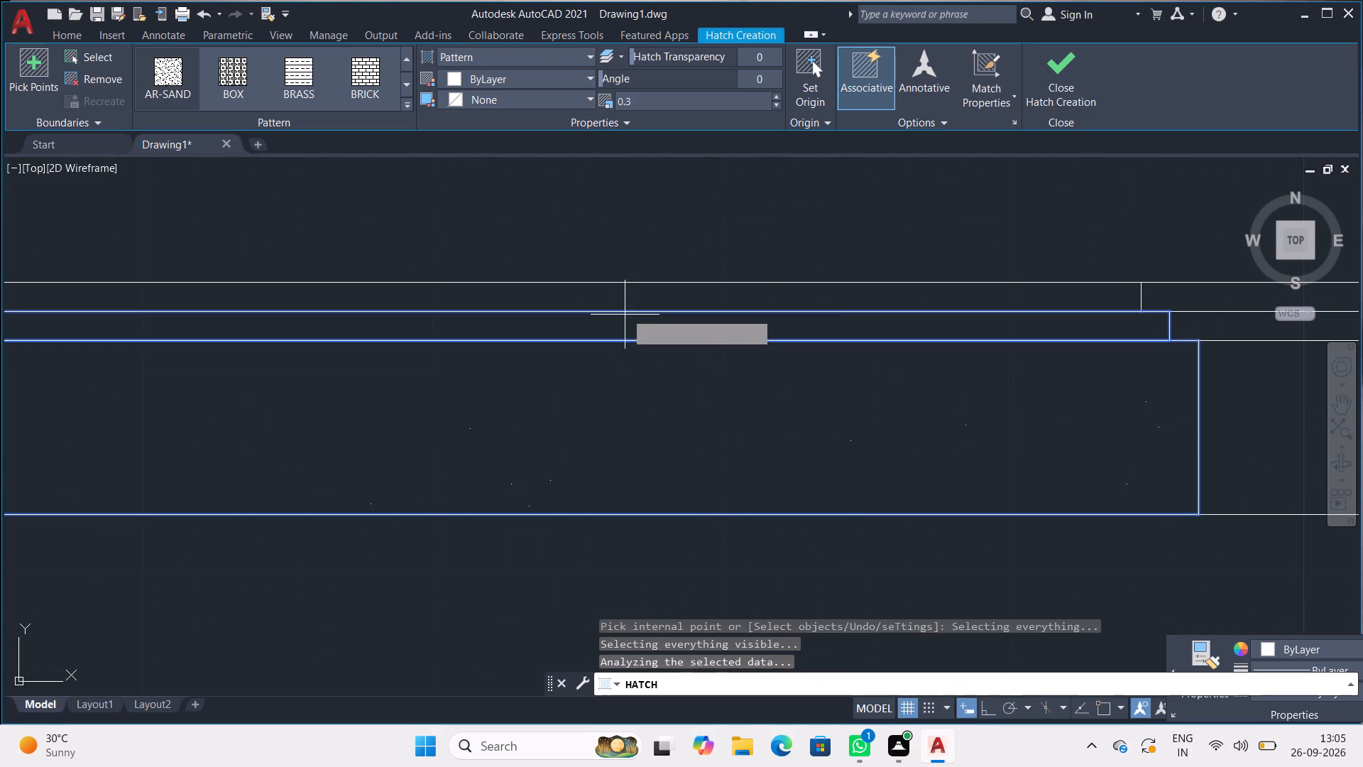
left_click(649, 283)
left_click(649, 283)
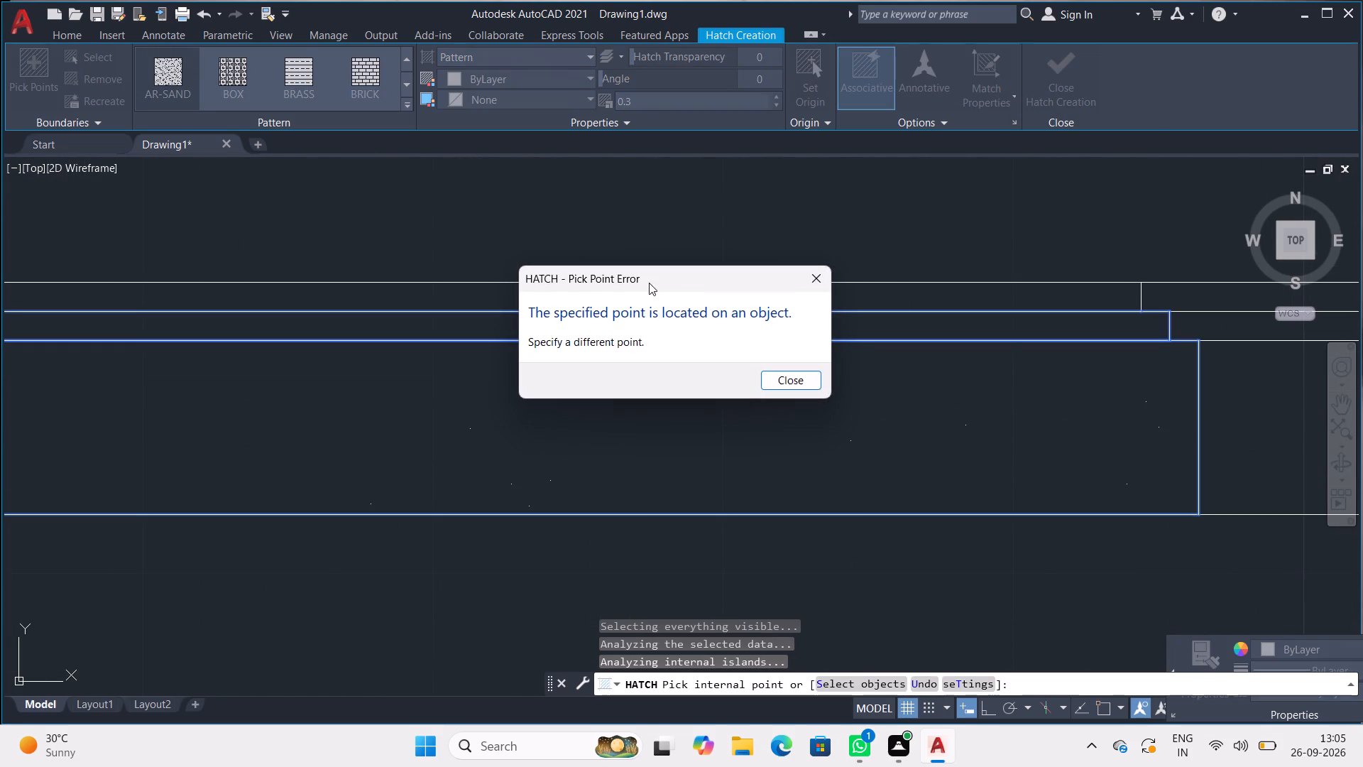
left_click(792, 385)
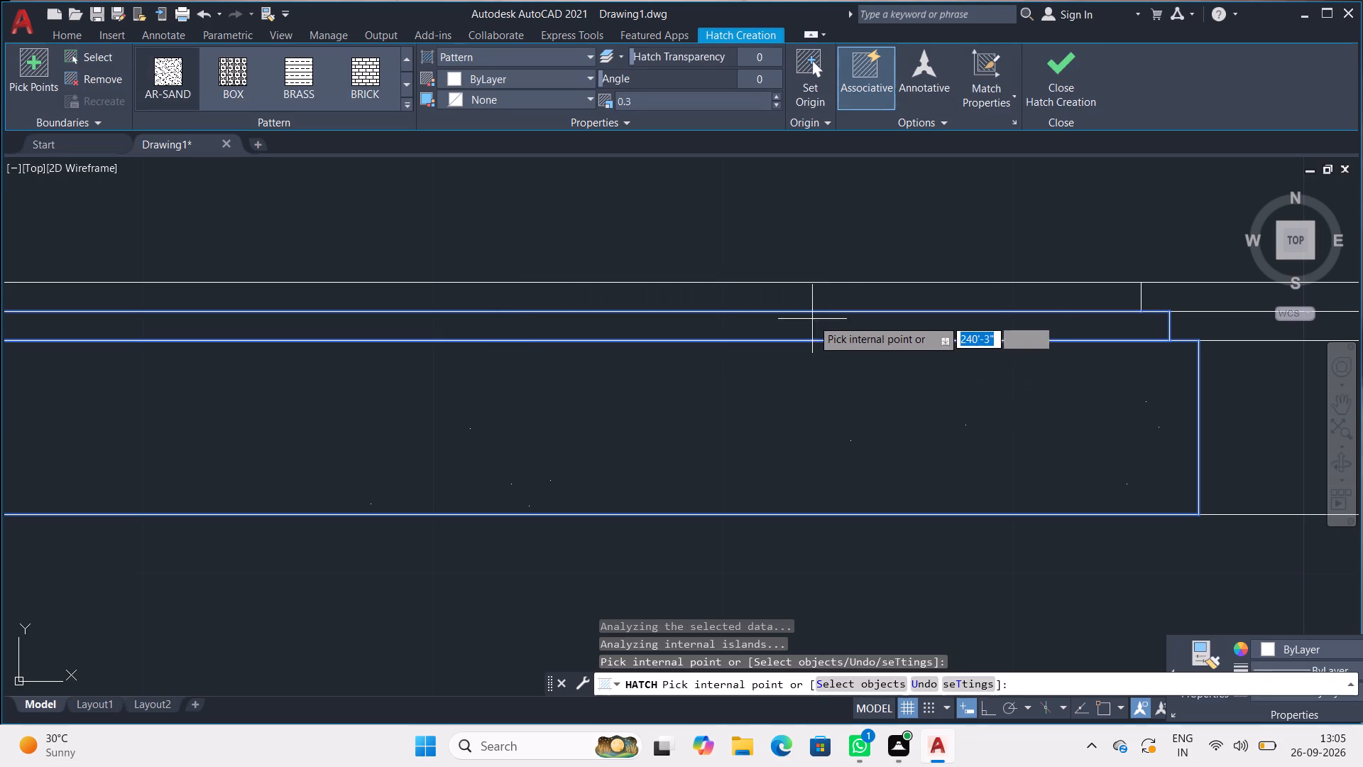
left_click(797, 295)
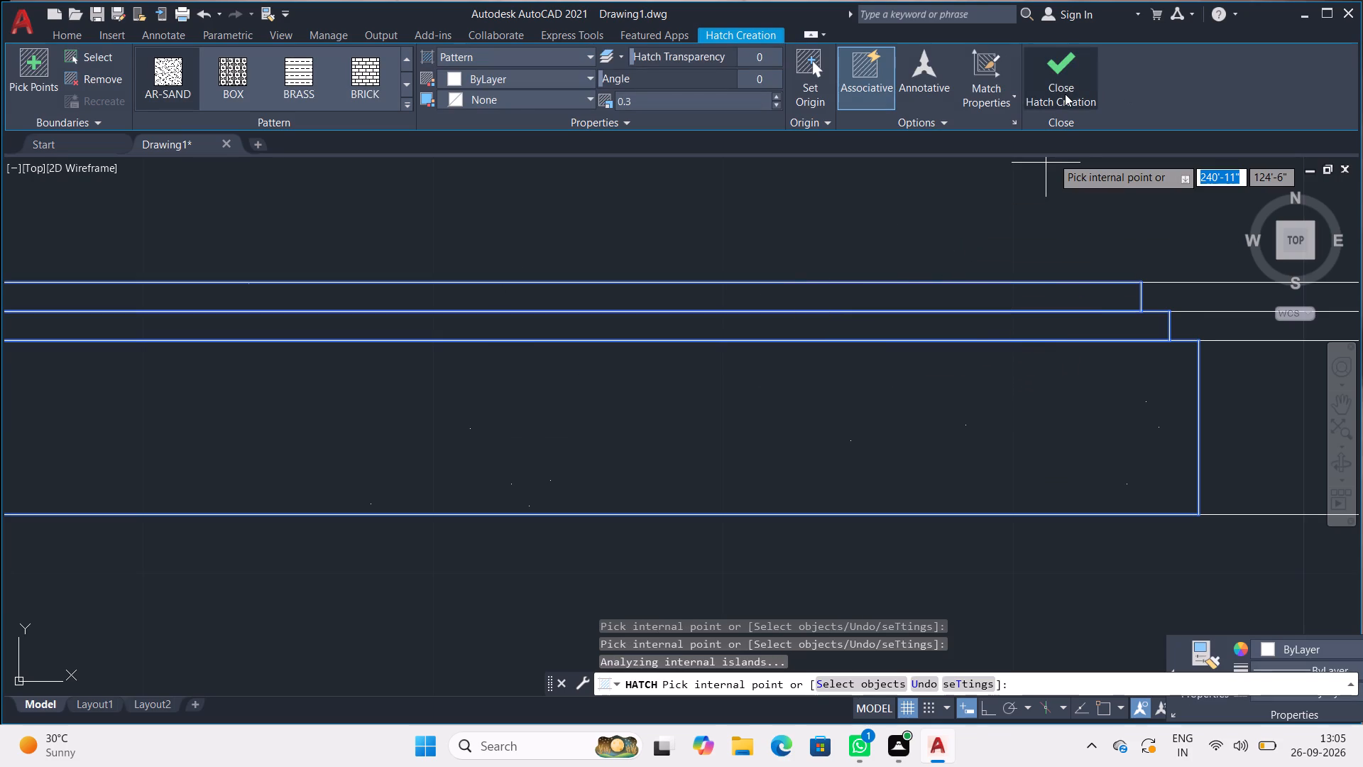
left_click(1065, 94)
Start a new hatch with the AR-CONC pattern in the elevation top slab's long left end panel.
scroll(1002, 163, "down", 3)
scroll(964, 276, "down", 4)
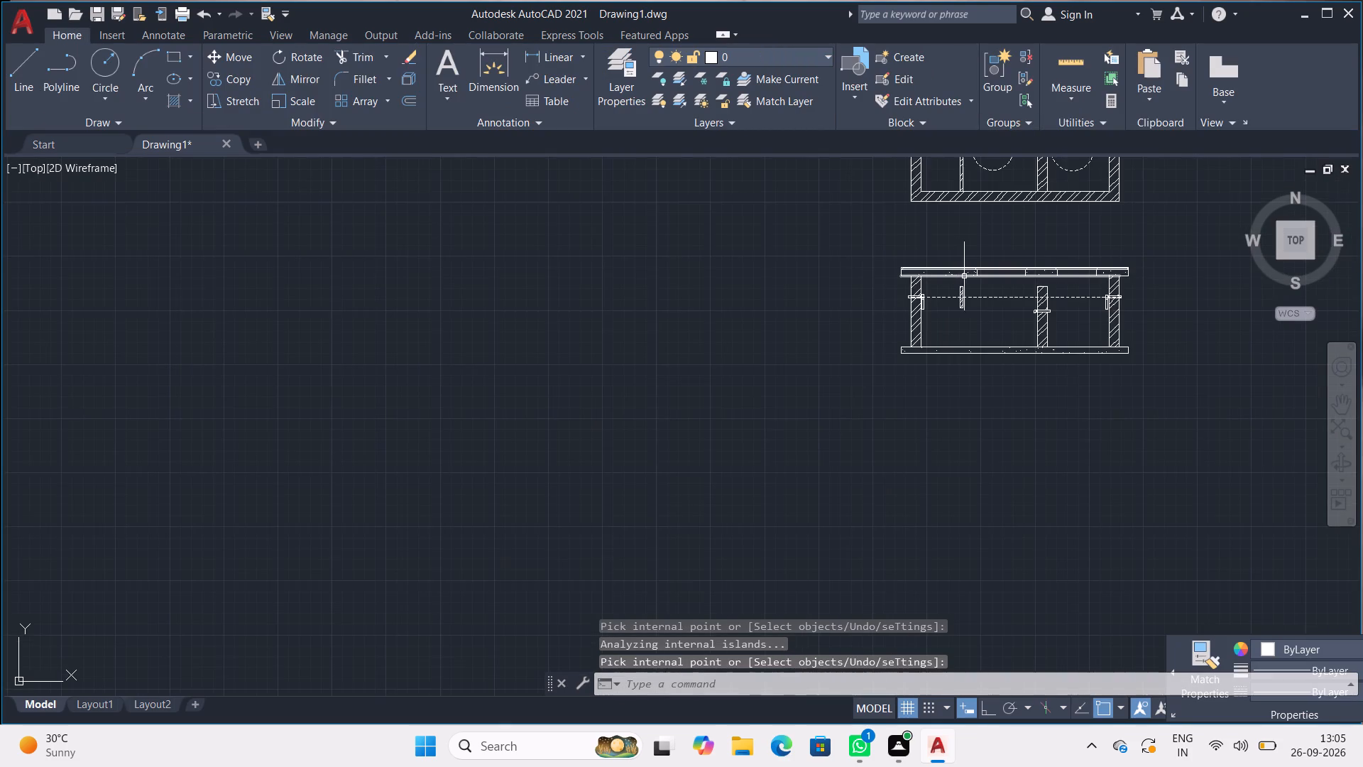
middle_click_drag(954, 281, 633, 407)
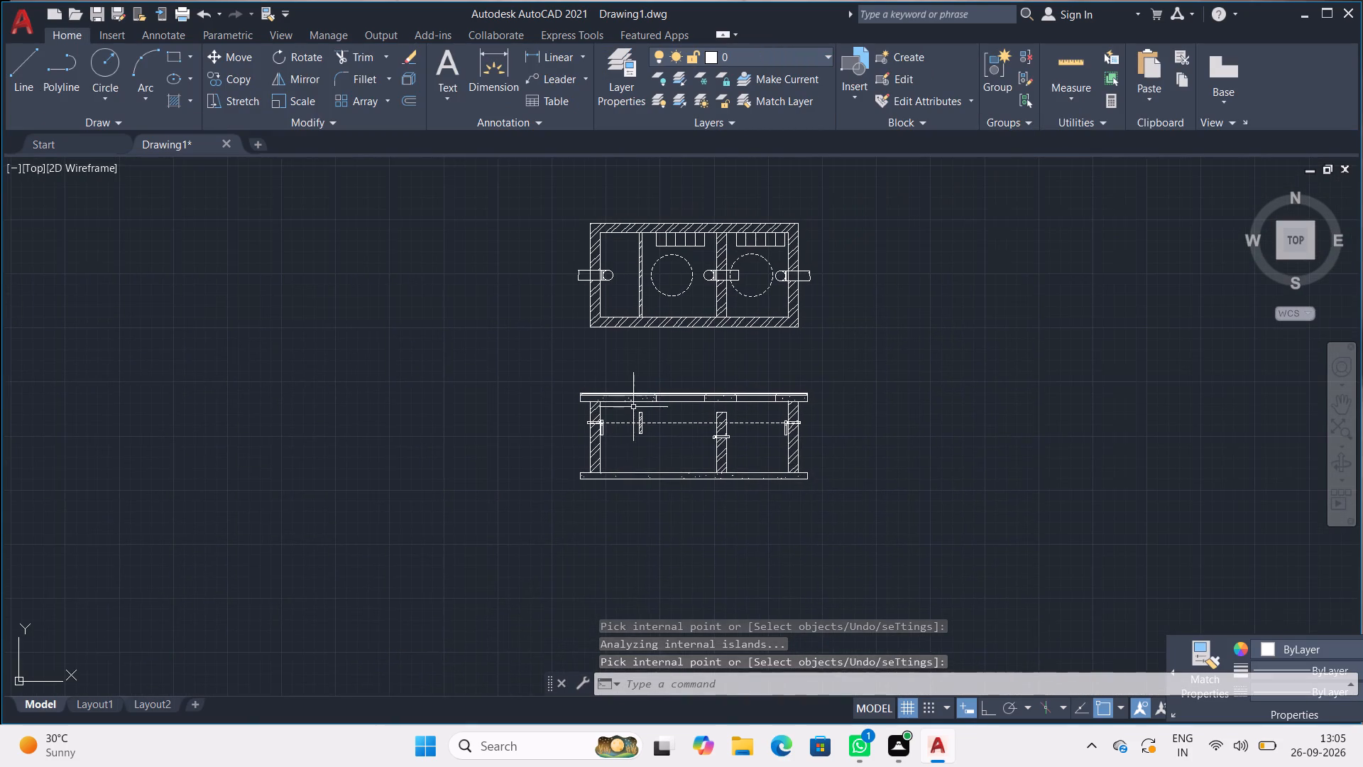
scroll(704, 399, "up", 1)
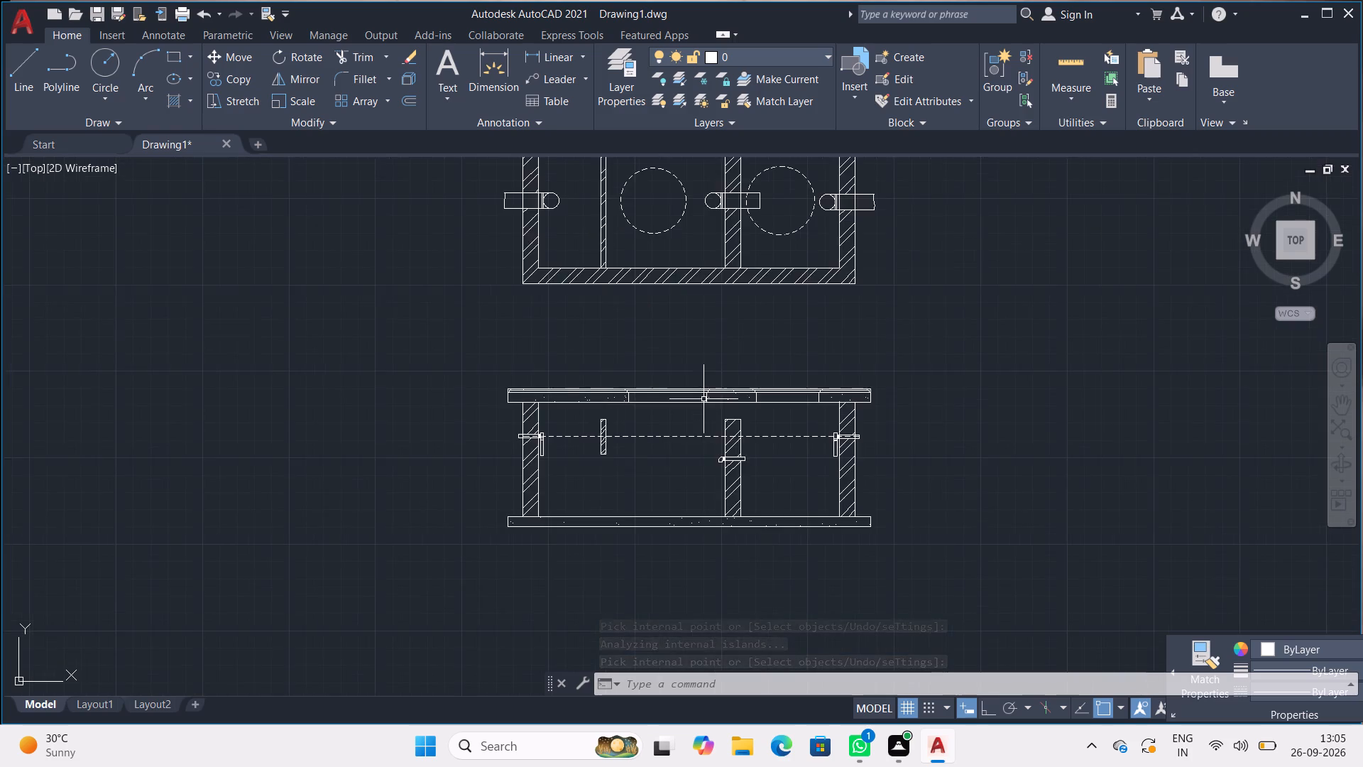
scroll(704, 399, "up", 2)
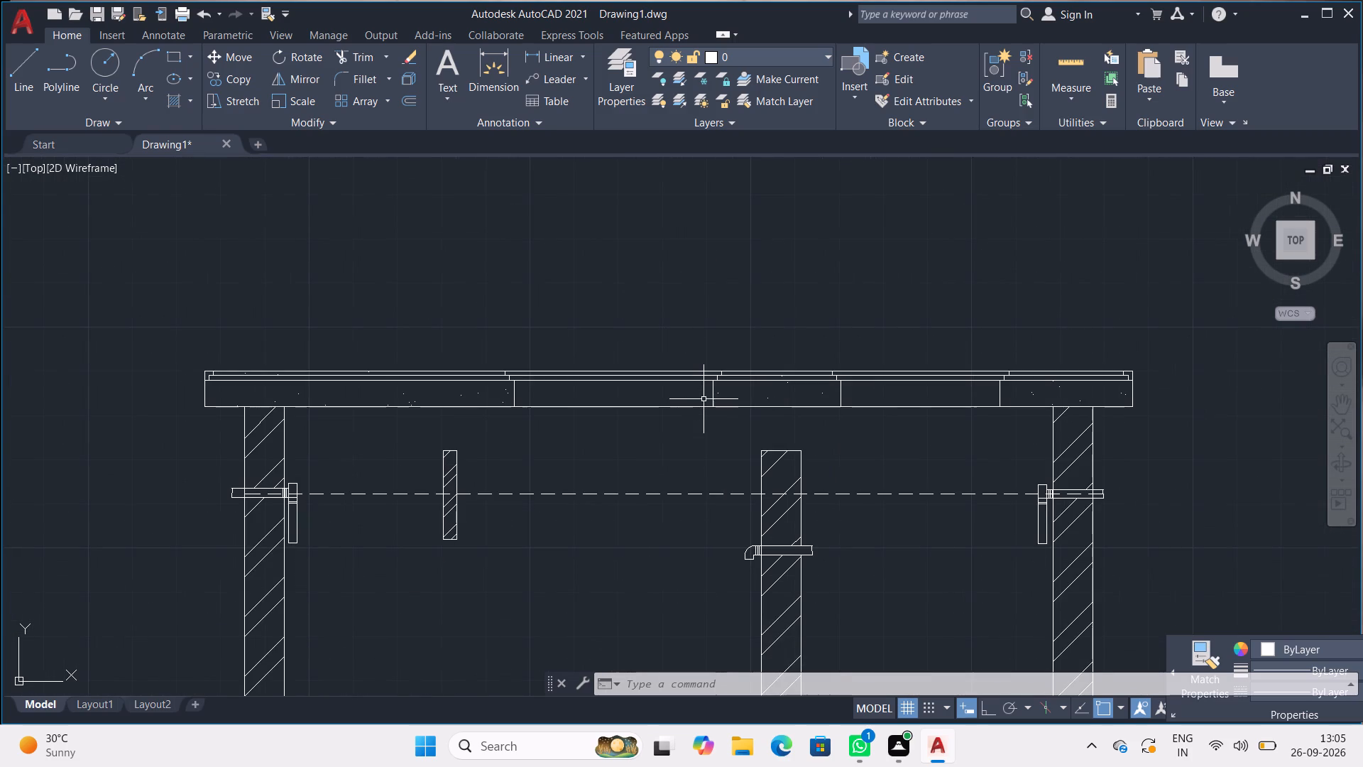
key("h")
key("Return")
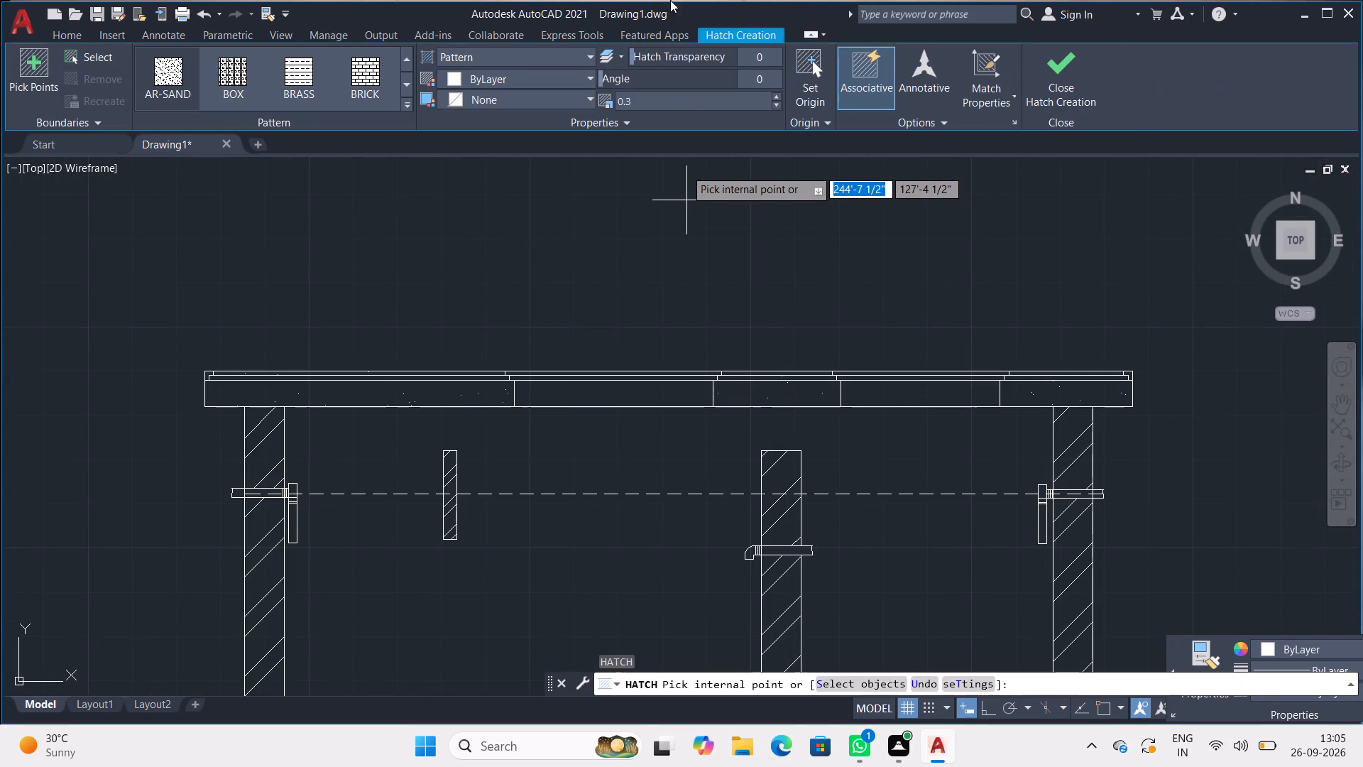
left_click(400, 106)
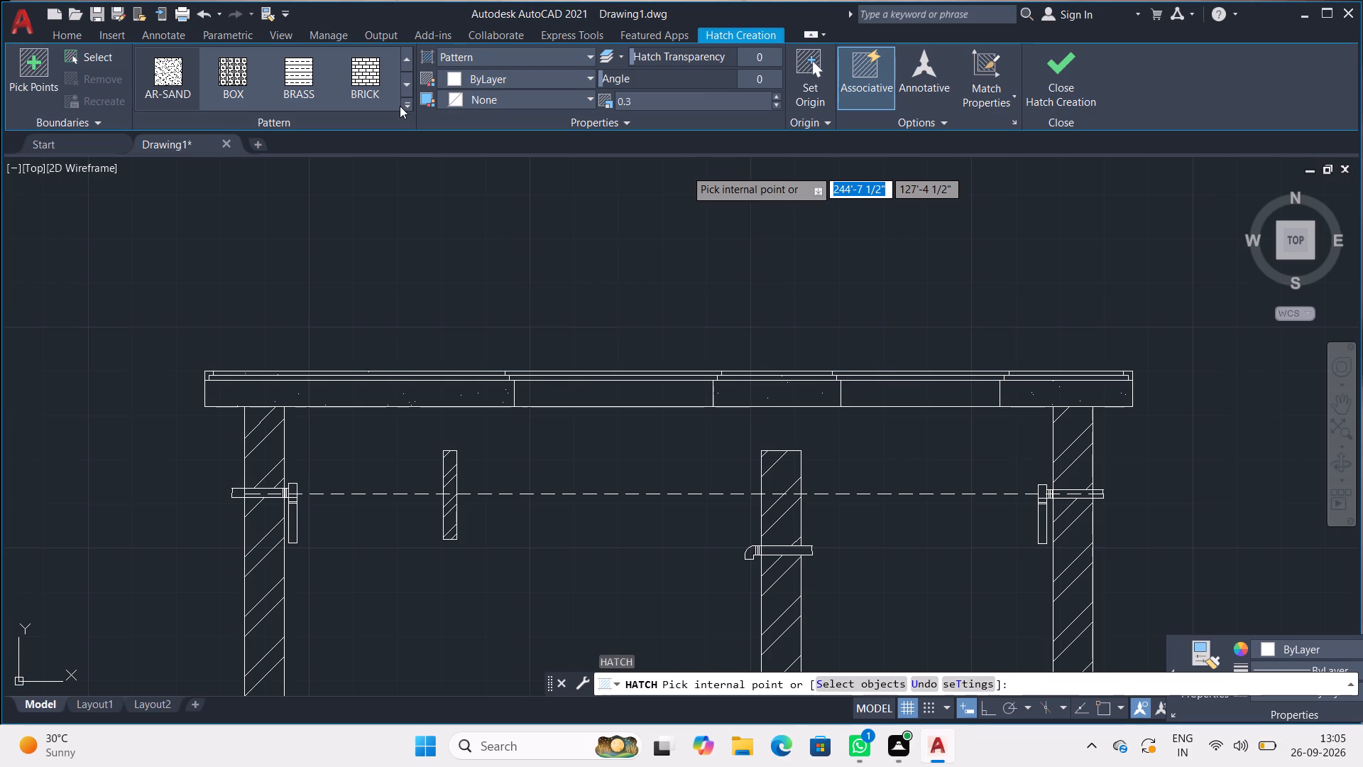
left_click(405, 107)
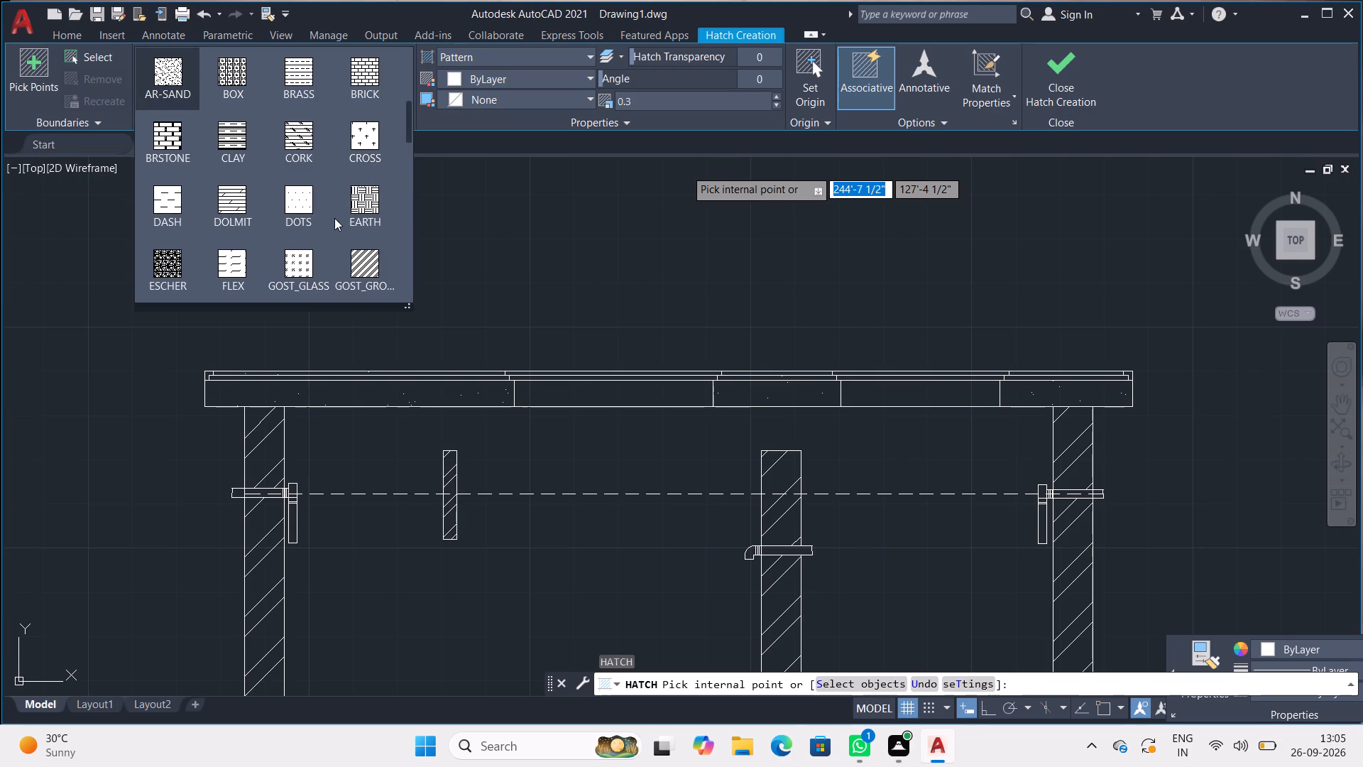
scroll(323, 186, "down", 2)
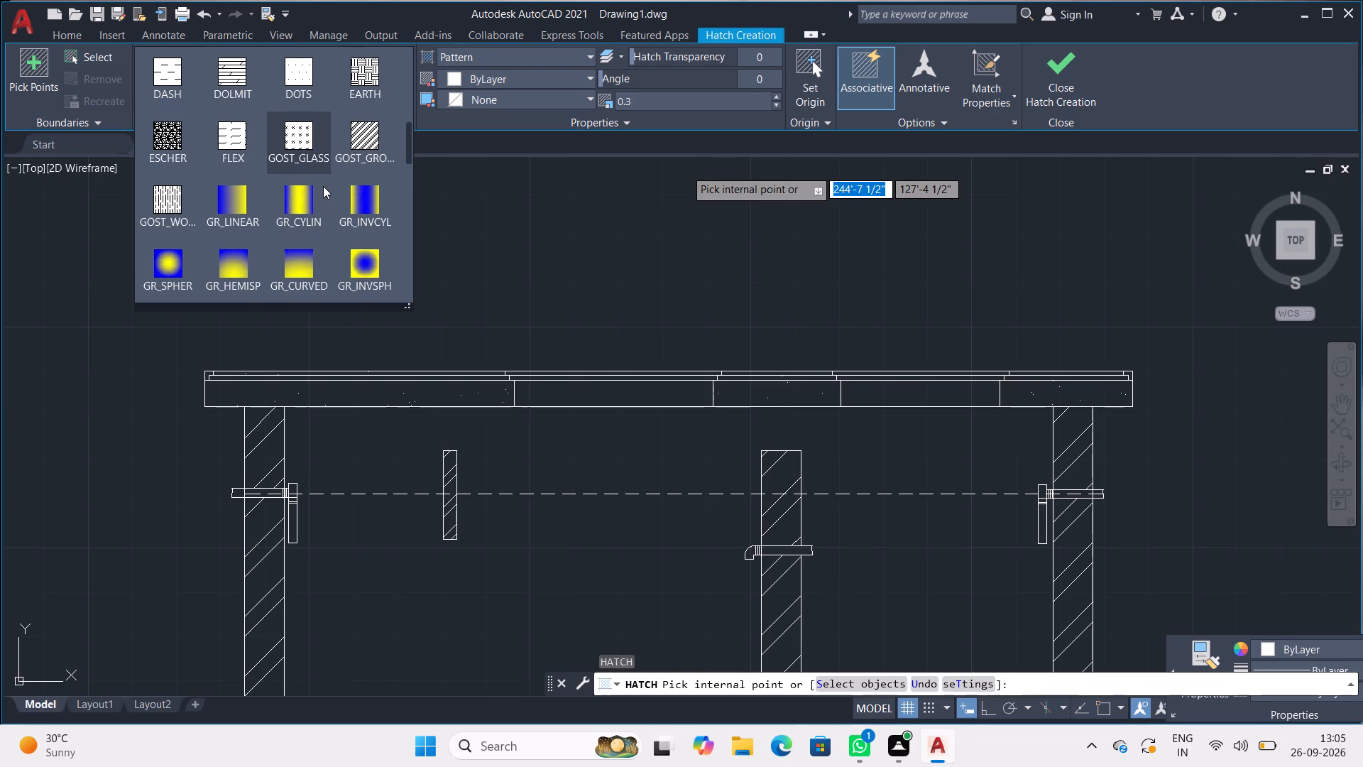
scroll(323, 186, "up", 3)
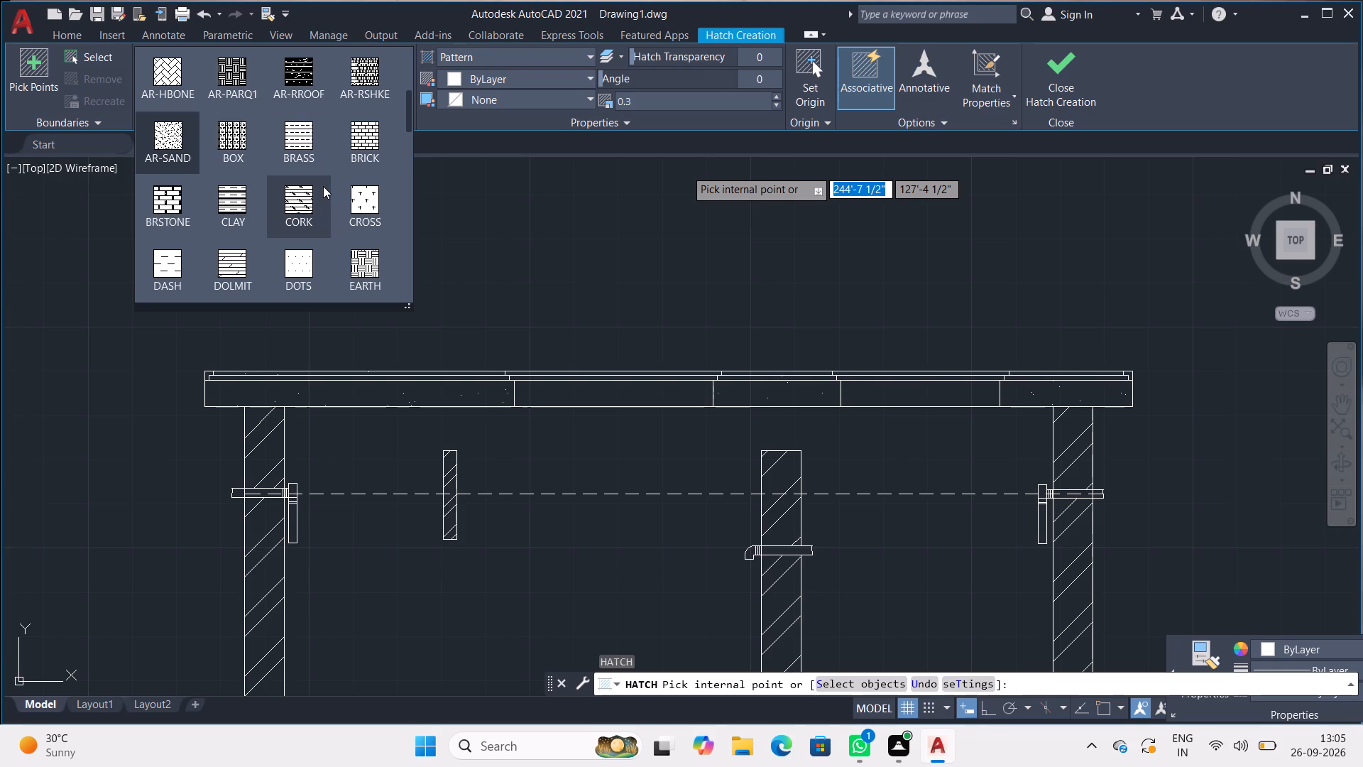
scroll(323, 186, "up", 3)
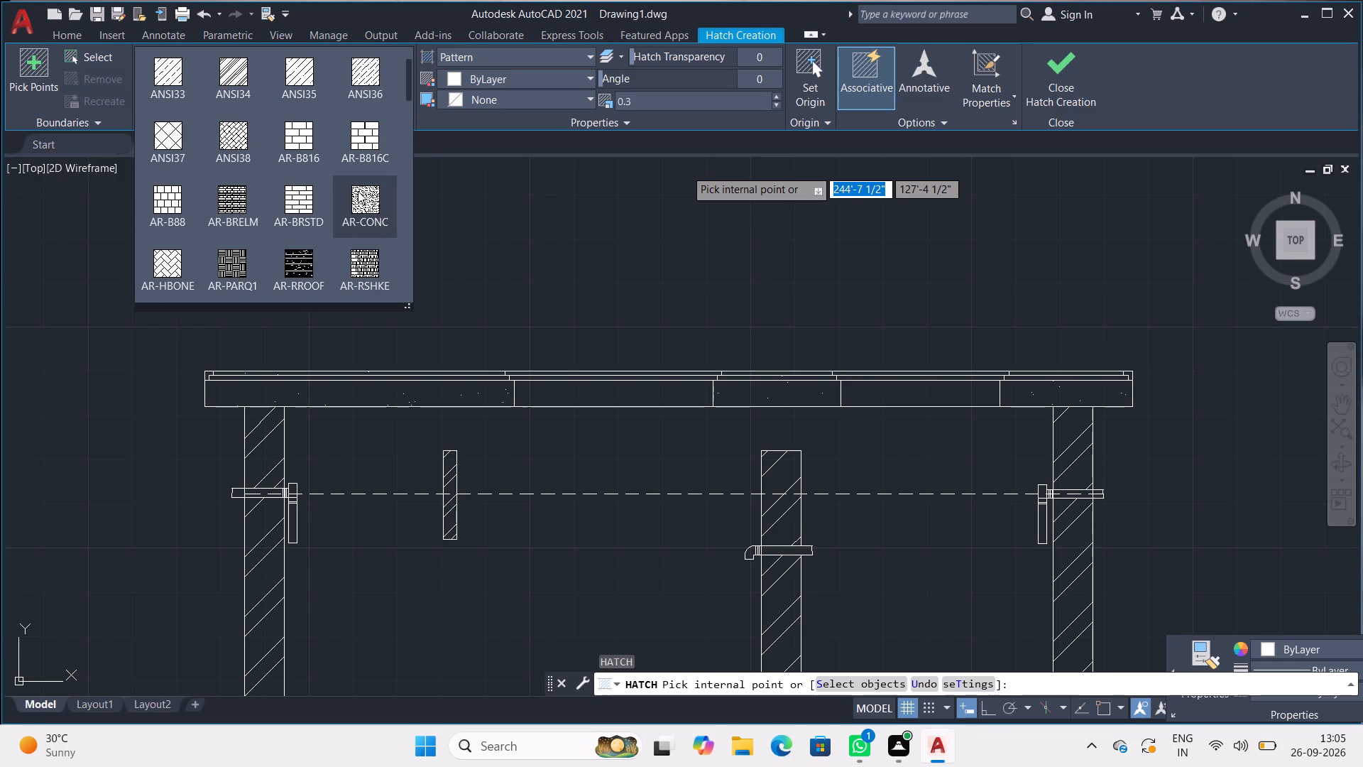
left_click(358, 191)
left_click(388, 392)
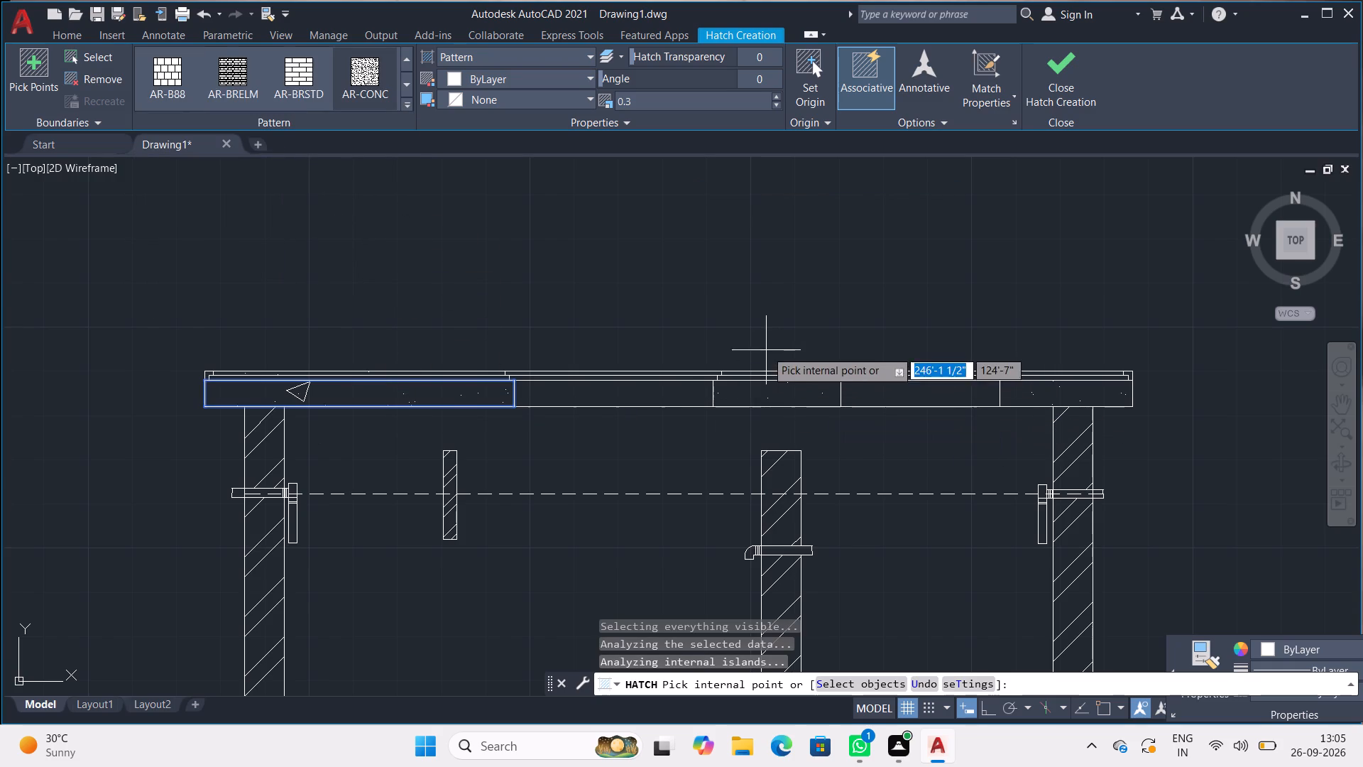
Add the top slab's short panel above the middle column and its two thin stepped strips to the AR-CONC hatch.
left_click(777, 383)
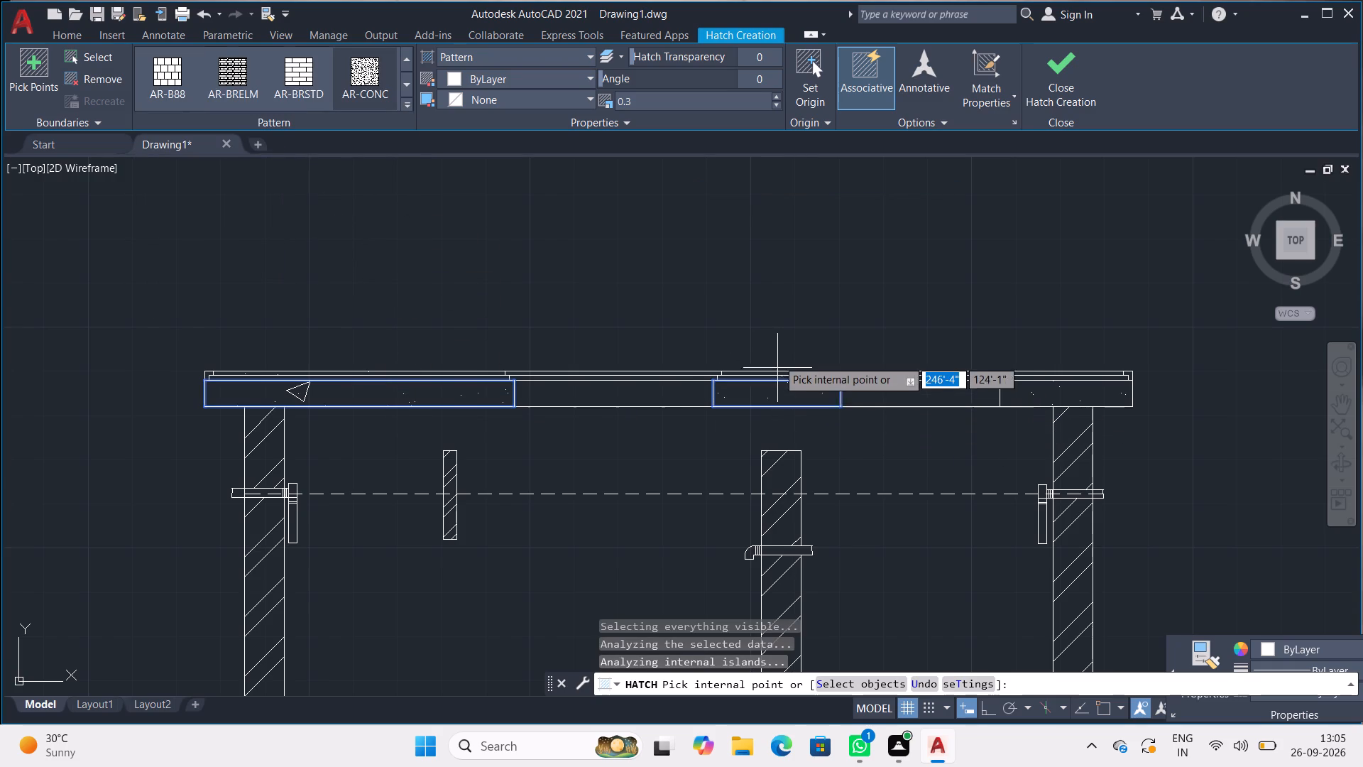
scroll(777, 357, "up", 3)
left_click(784, 428)
left_click(783, 444)
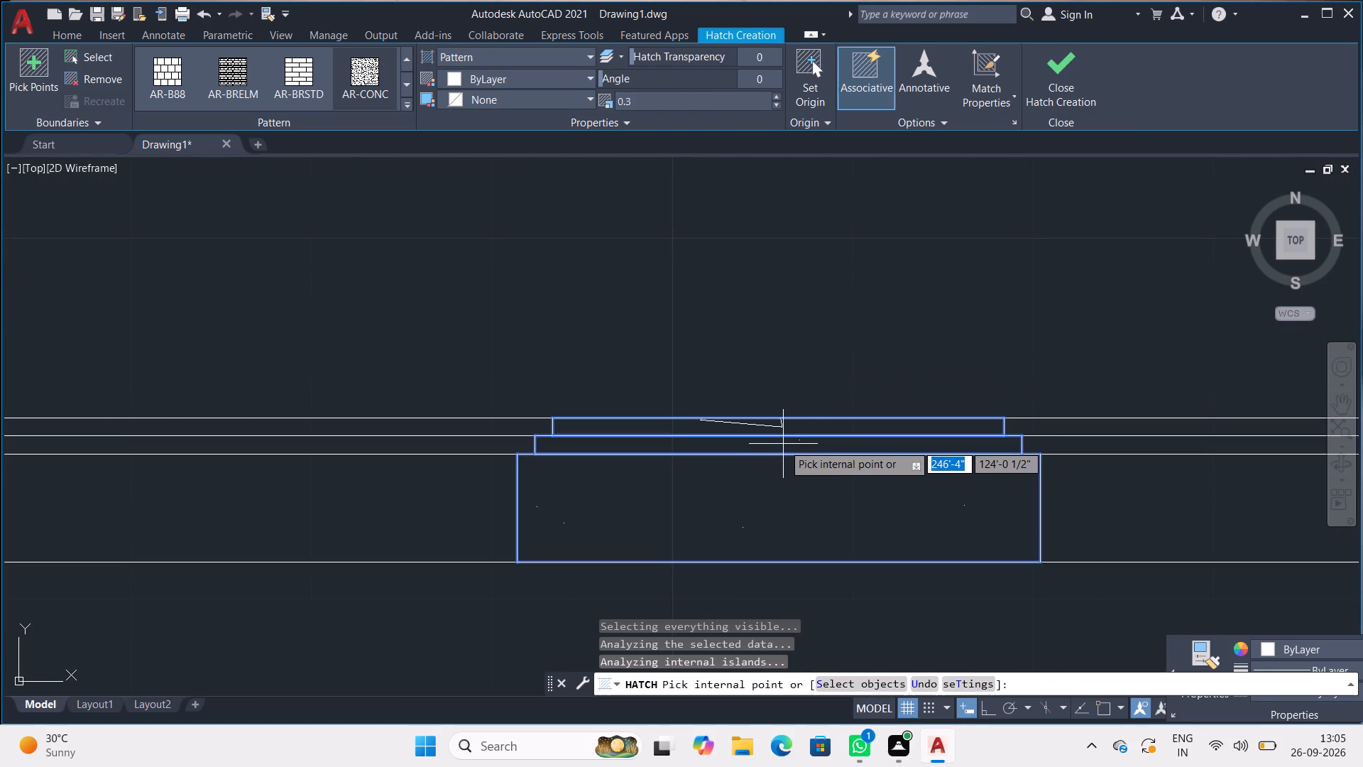
Add the top slab's right end panel and the two thin stepped strips above it to the AR-CONC hatch.
middle_click_drag(871, 482, 248, 376)
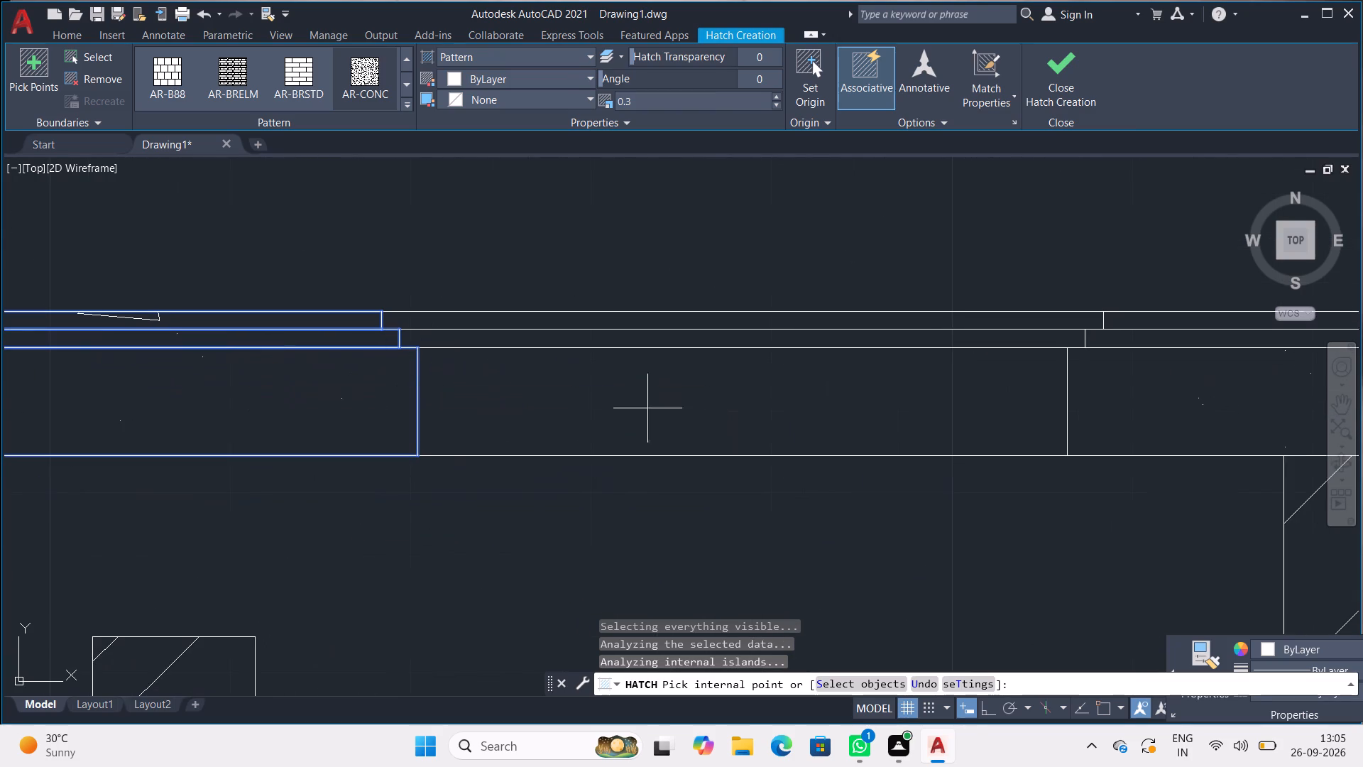
left_click(1139, 407)
middle_click_drag(1139, 407, 706, 435)
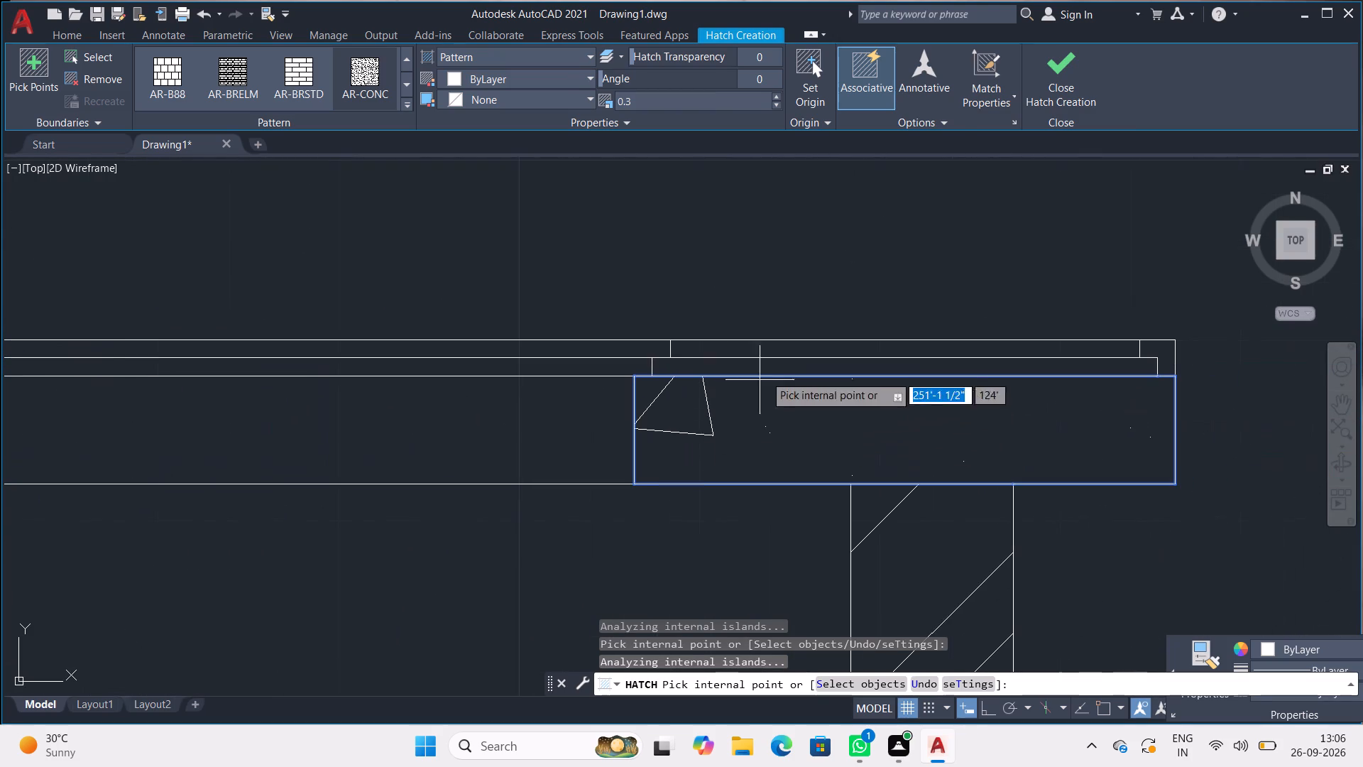
left_click(777, 366)
left_click(795, 345)
scroll(795, 345, "down", 2)
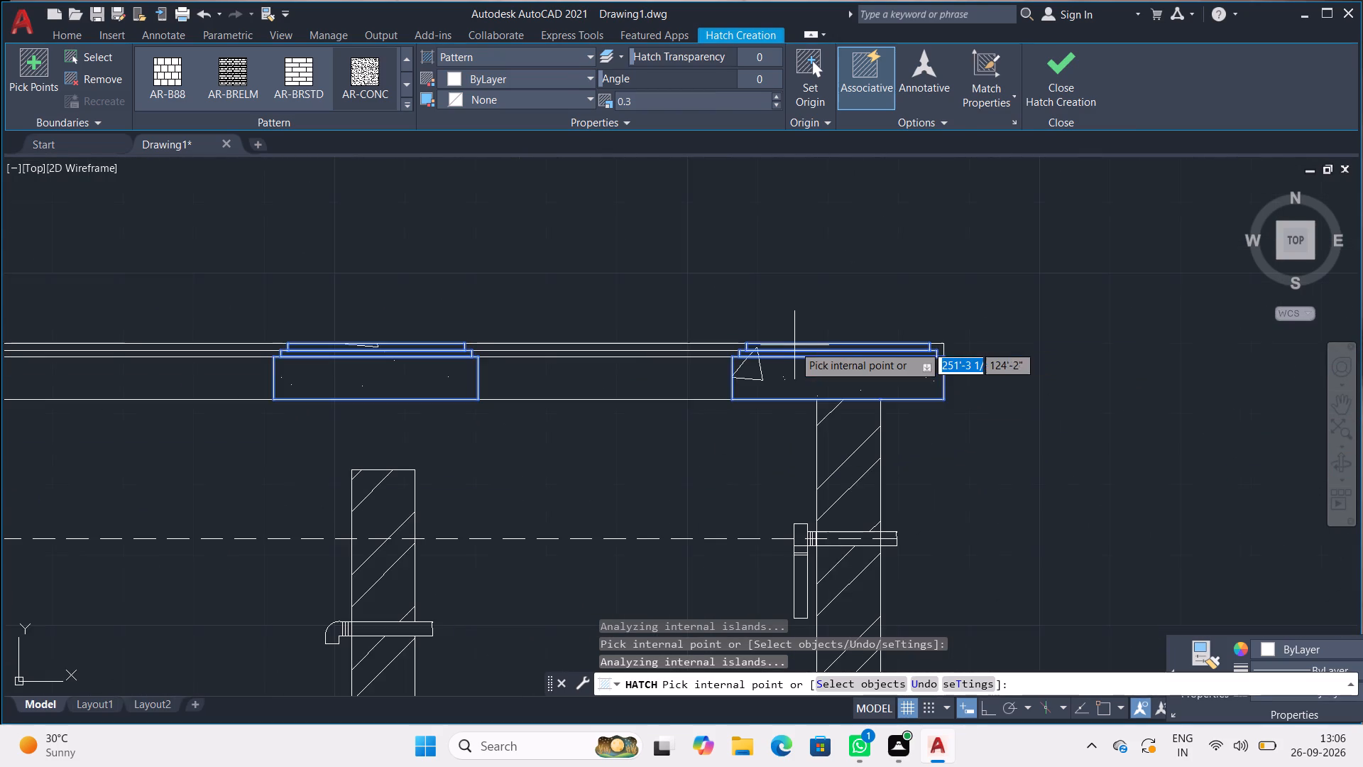
Add the two thin stepped strips above the long left end panel to the AR-CONC hatch, and finish it.
middle_click_drag(790, 352, 1315, 304)
middle_click_drag(415, 308, 830, 332)
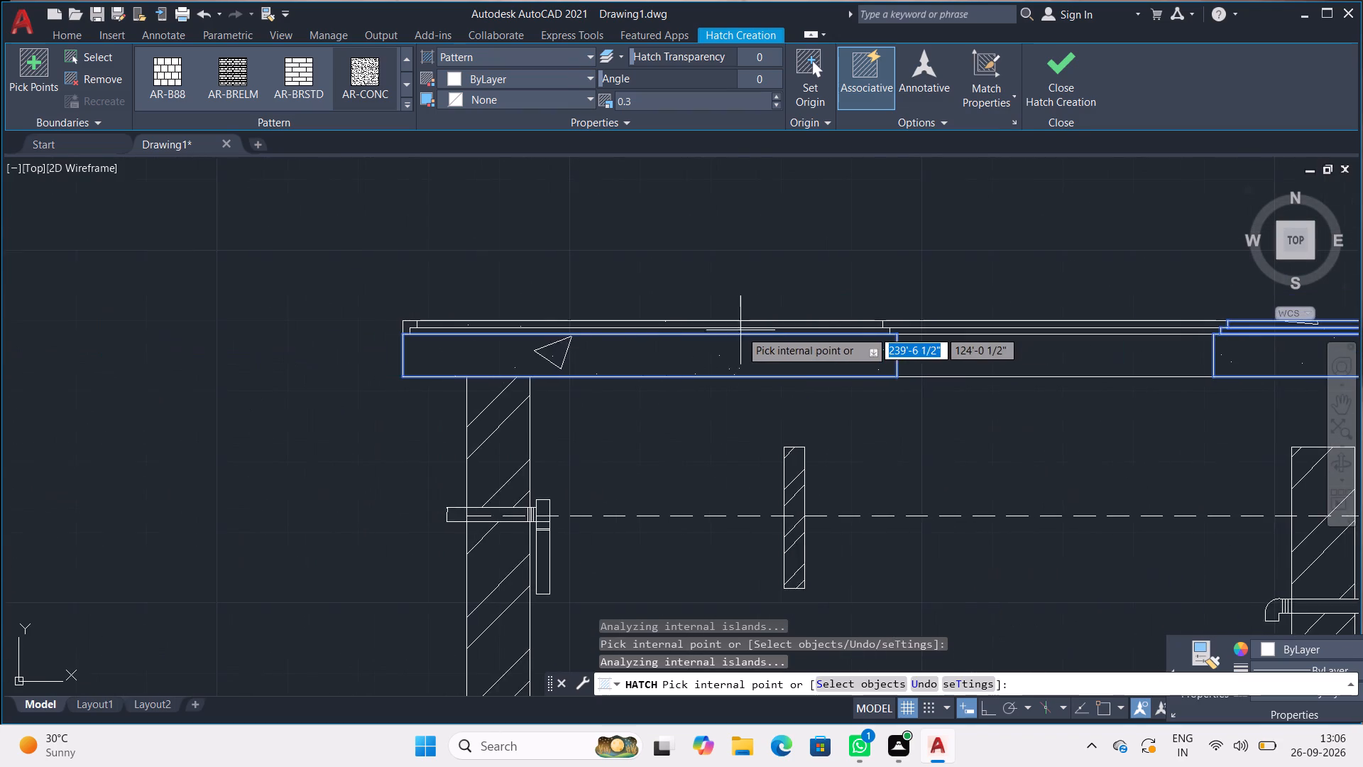
scroll(740, 330, "up", 3)
left_click(740, 330)
left_click(748, 305)
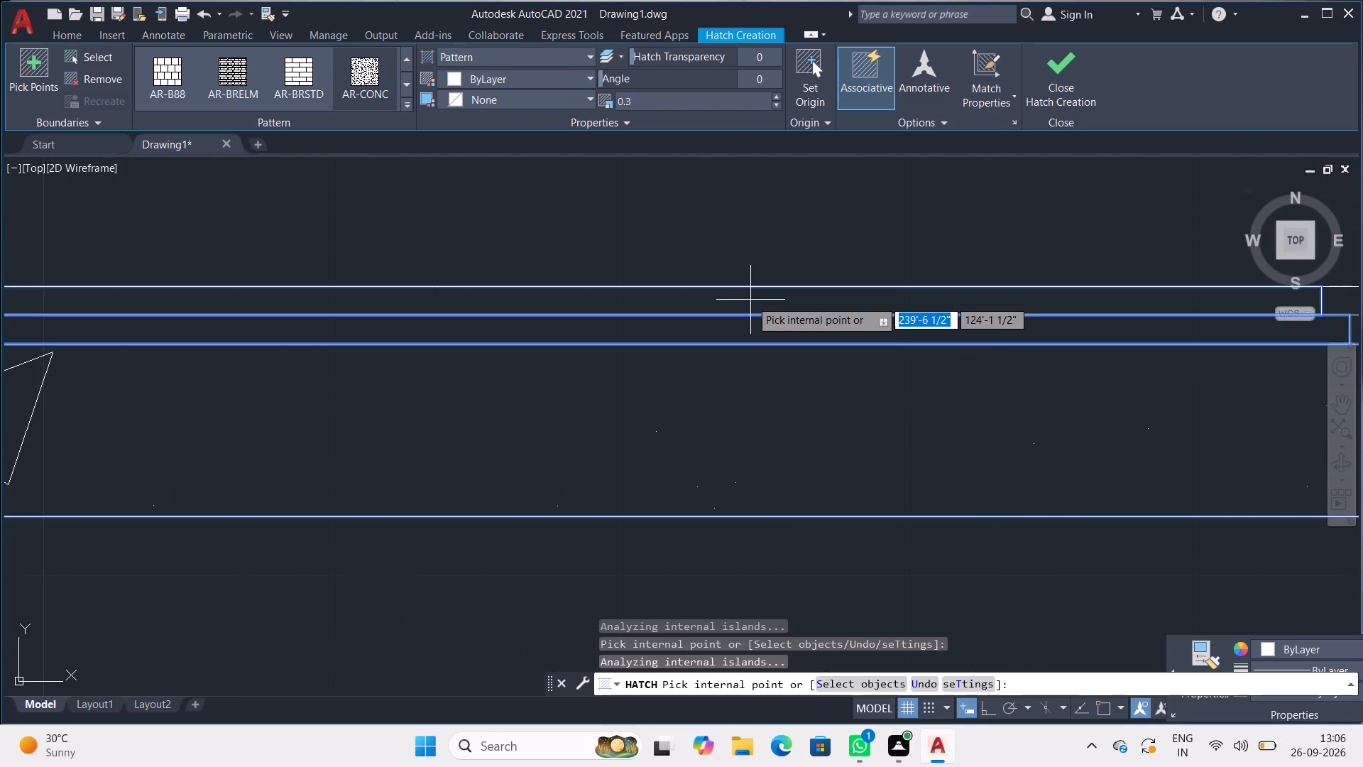
left_click(750, 300)
left_click(1050, 100)
Trim the outer corner lines at the top slab's upper left end back to the stepped strip profile.
scroll(975, 187, "down", 3)
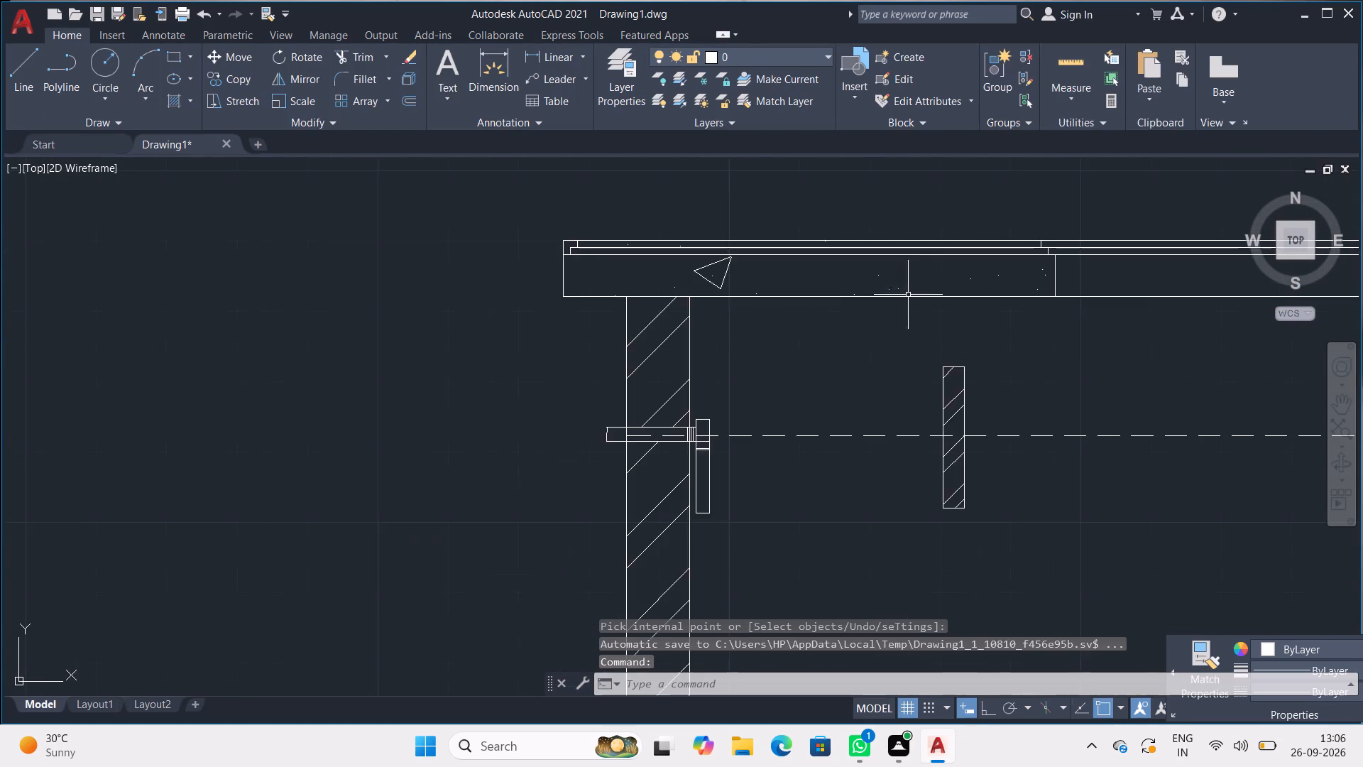
scroll(865, 311, "down", 3)
middle_click_drag(862, 317, 630, 466)
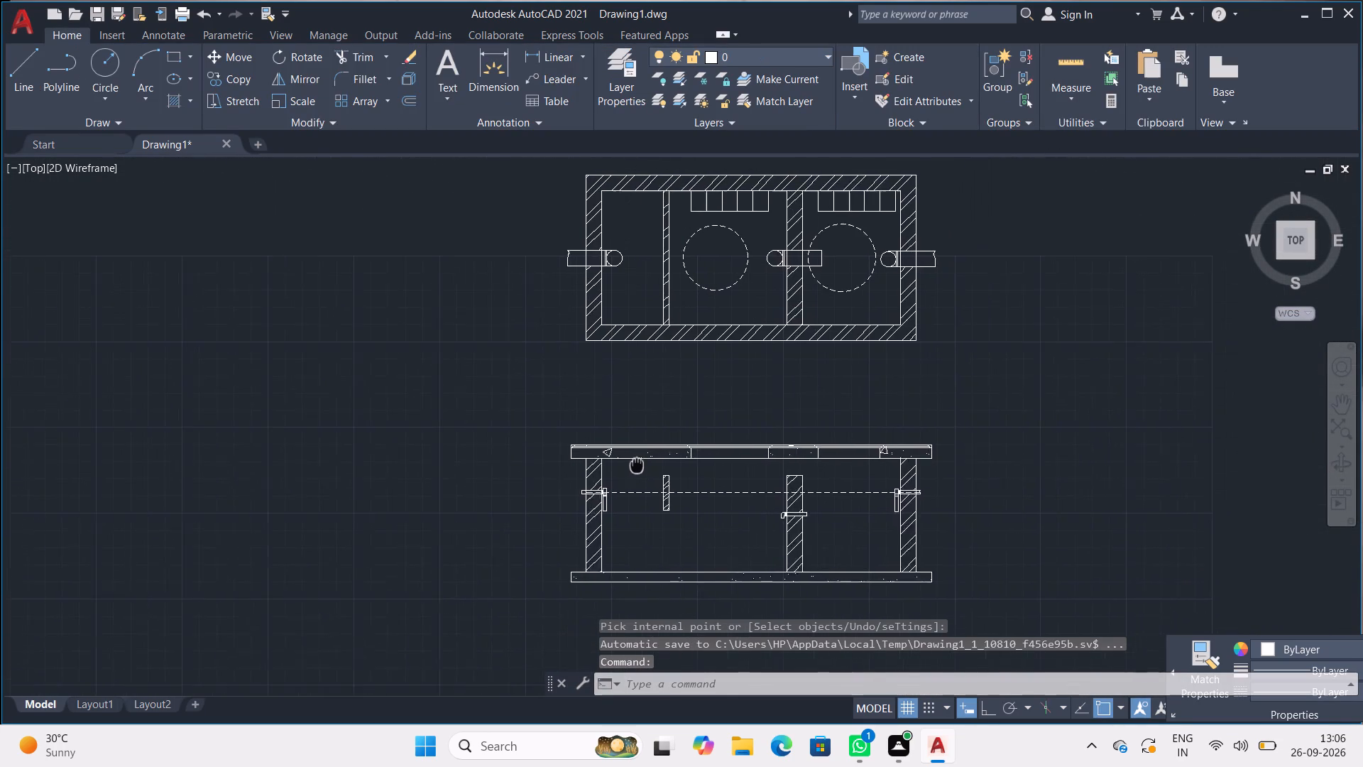
middle_click_drag(630, 466, 524, 469)
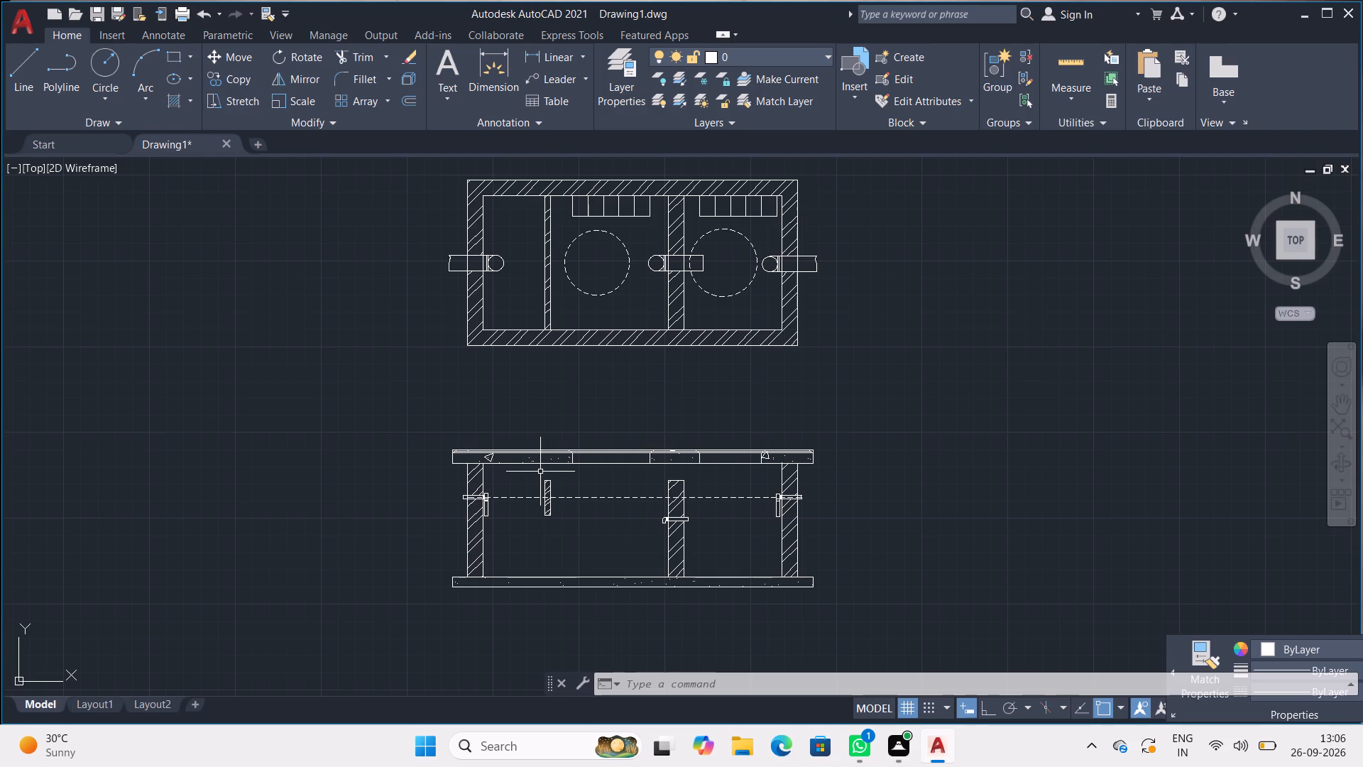
middle_click_drag(540, 472, 497, 486)
scroll(489, 491, "up", 2)
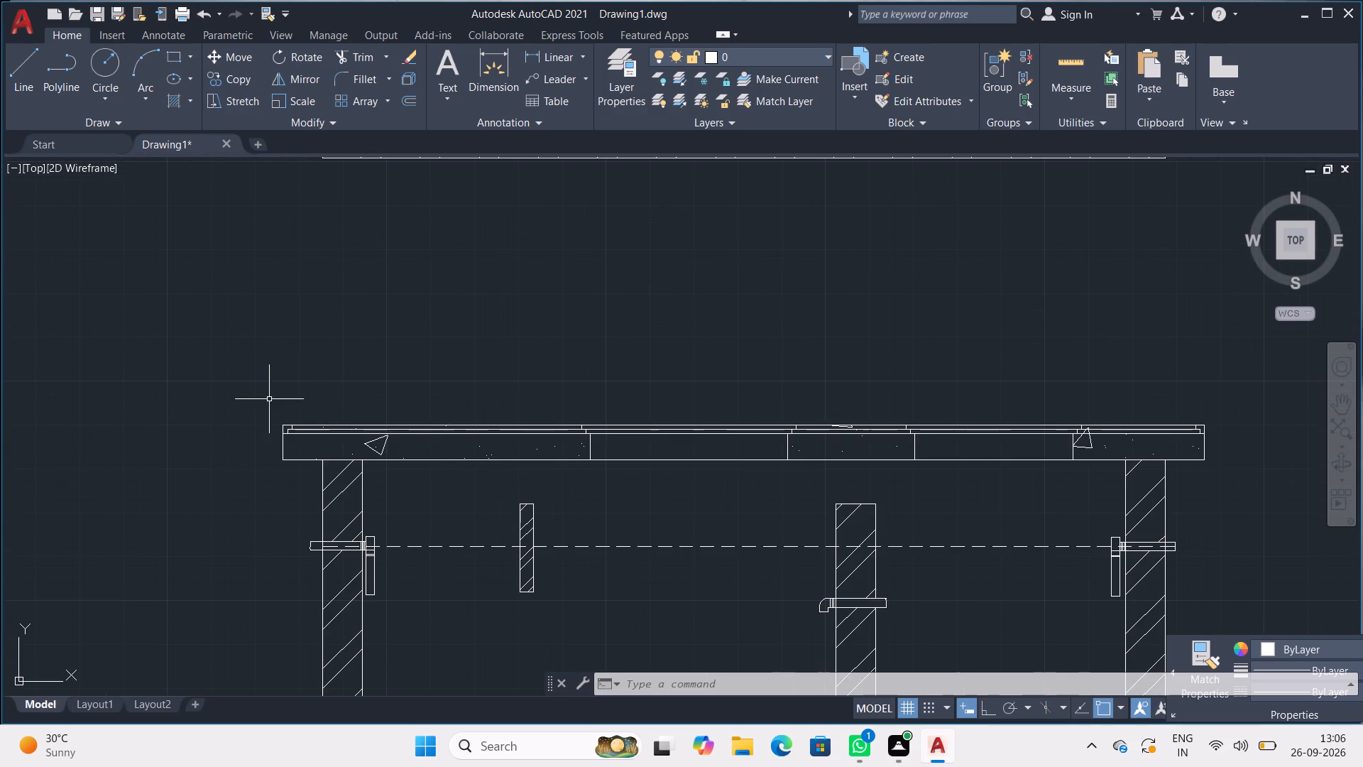
scroll(279, 416, "up", 5)
key("t")
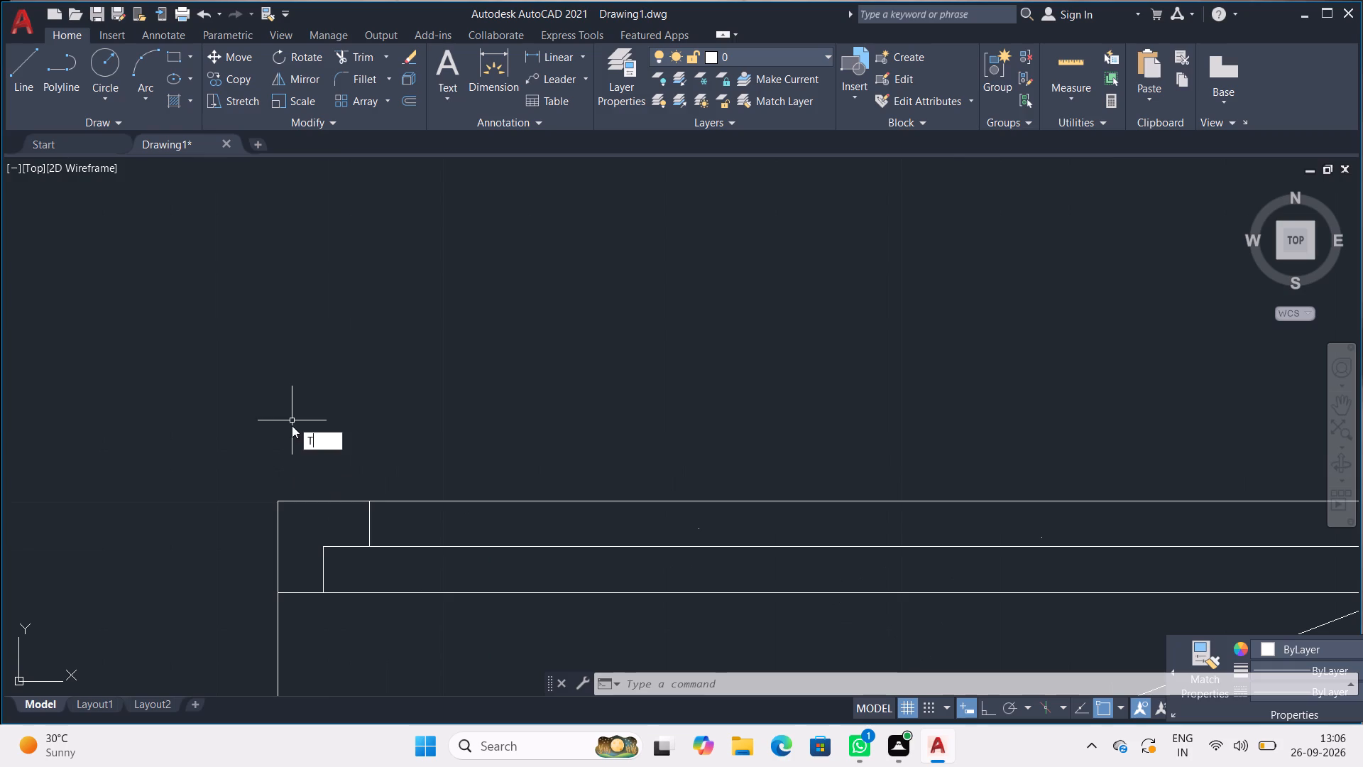
key("r")
key("Return")
left_click_drag(330, 476, 259, 560)
Trim the outer corner lines at the top slab's upper right end back to the stepped profile, and end the trim.
scroll(378, 453, "down", 3)
middle_click_drag(647, 441, 24, 400)
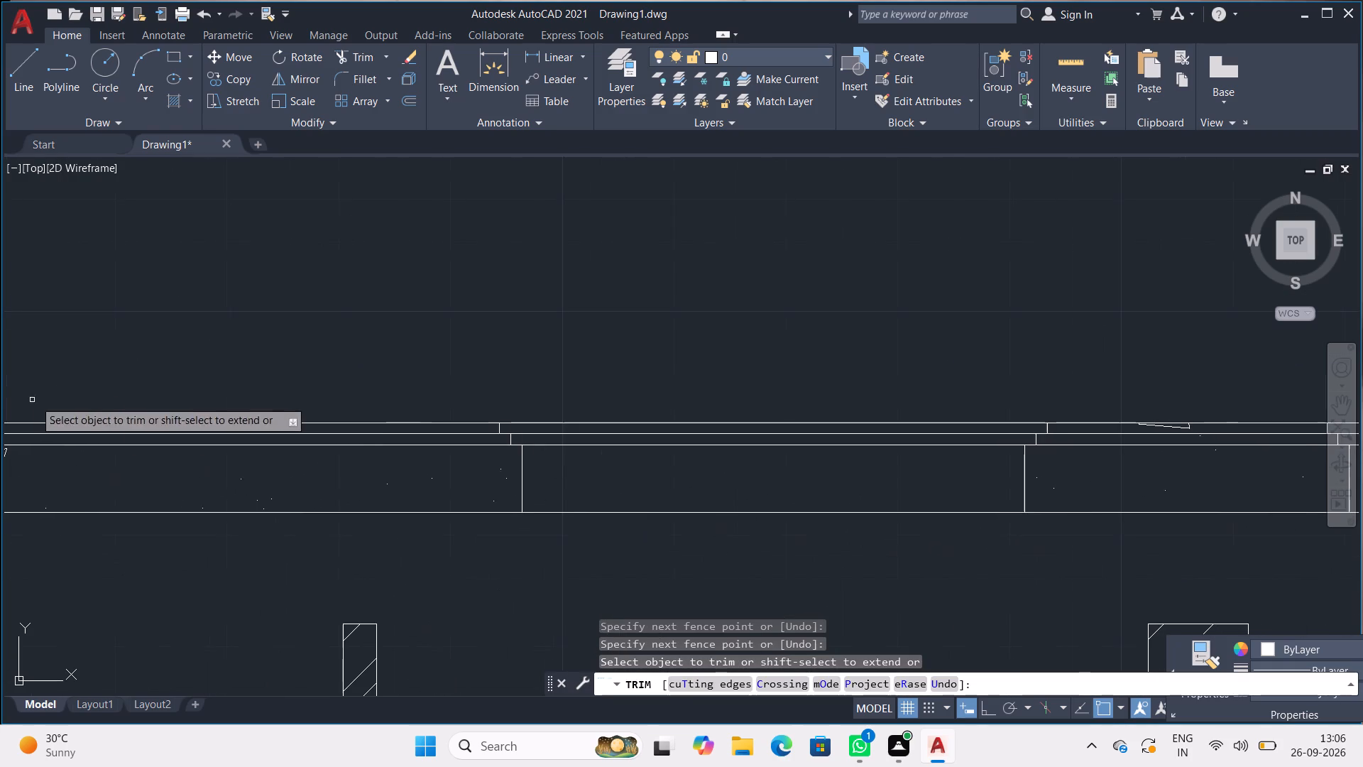
middle_click_drag(567, 430, 0, 388)
middle_click_drag(576, 429, 0, 387)
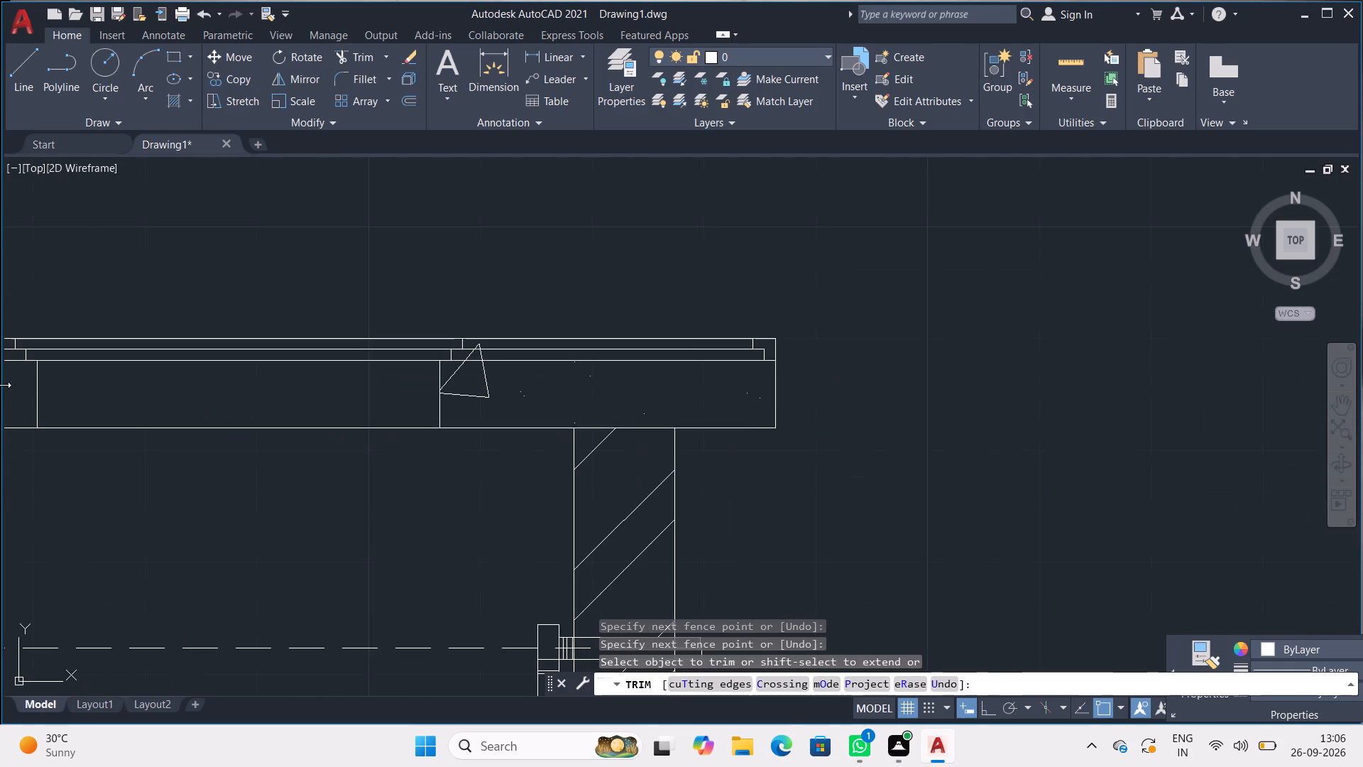
scroll(904, 311, "up", 1)
scroll(751, 342, "up", 2)
left_click_drag(577, 362, 713, 440)
key("Escape")
key("Escape")
Draw an open-bottomed upright outline 3" wide and 11 1/2" high from the top slab's underside, just inside the left wall.
scroll(621, 391, "down", 2)
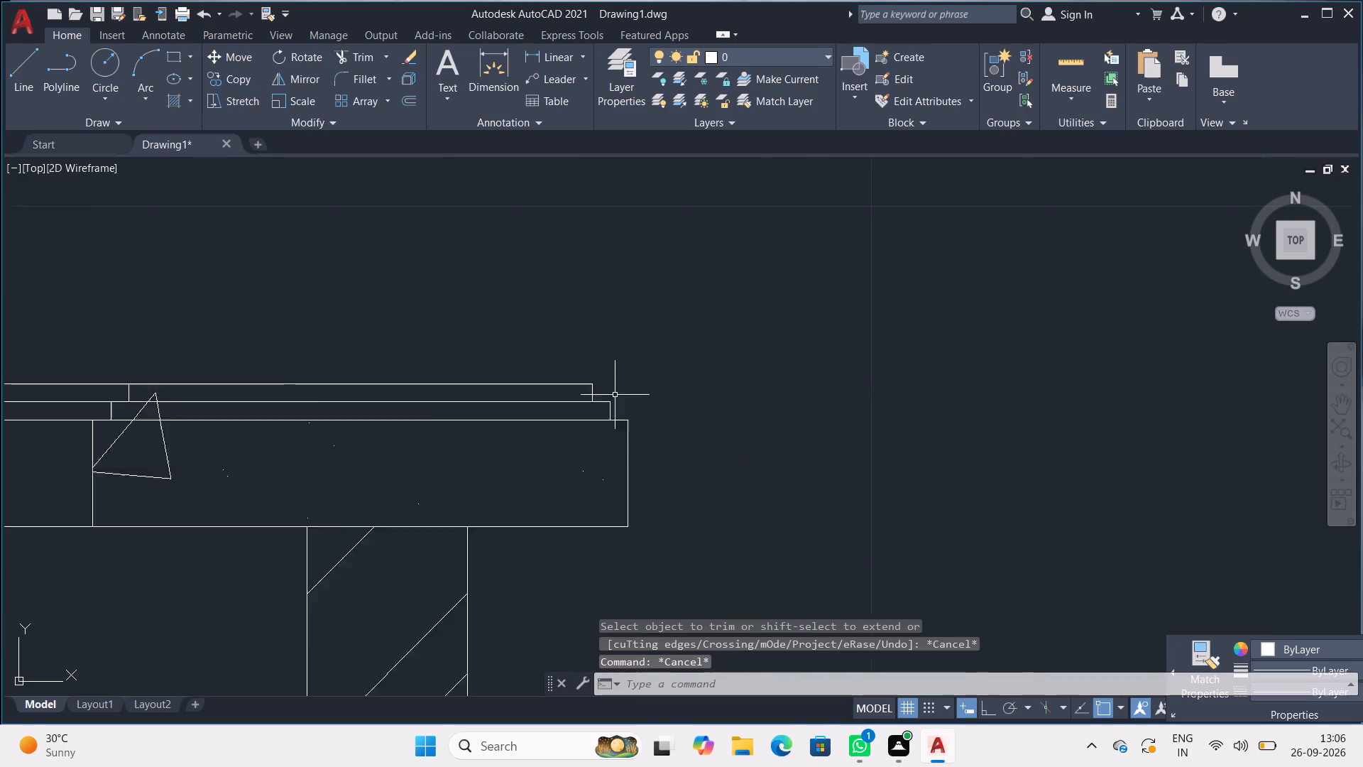
scroll(613, 396, "down", 4)
middle_click_drag(556, 401, 823, 296)
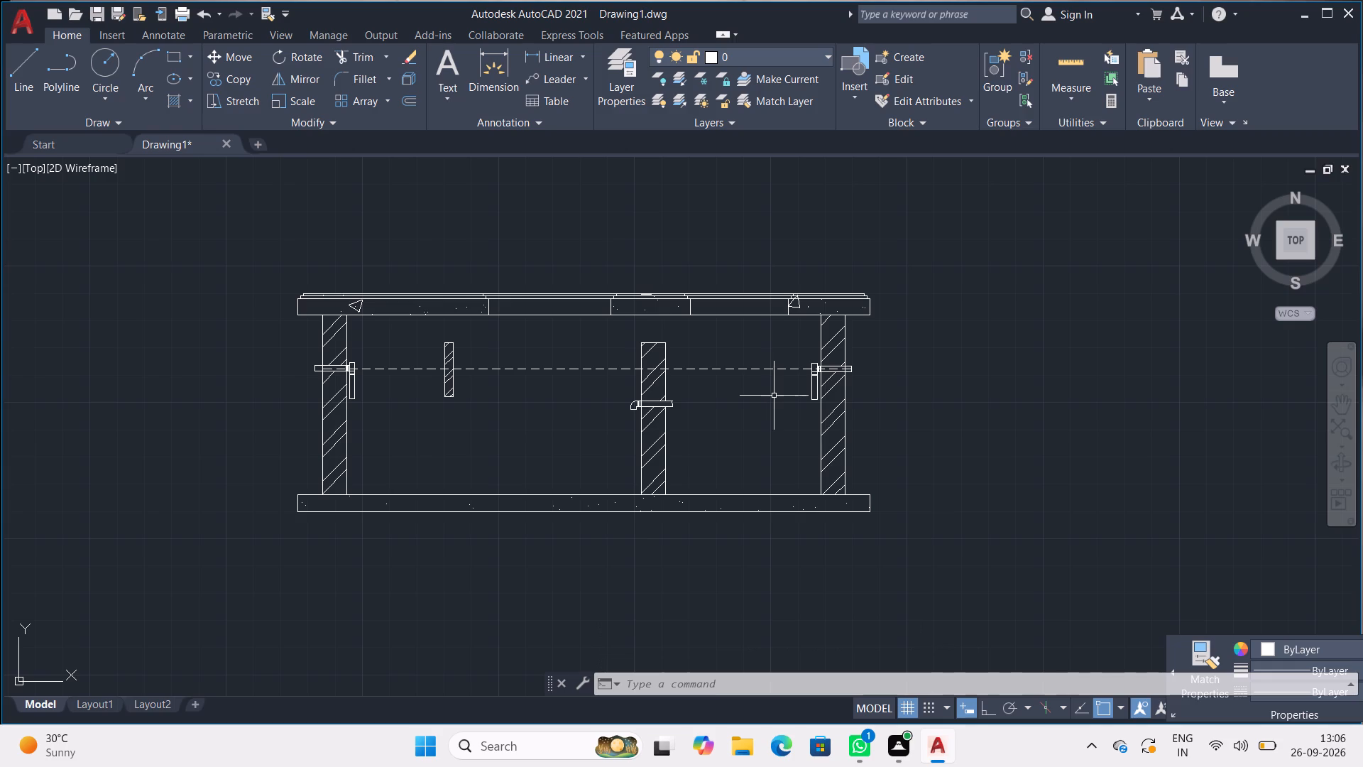
middle_click_drag(396, 327, 617, 339)
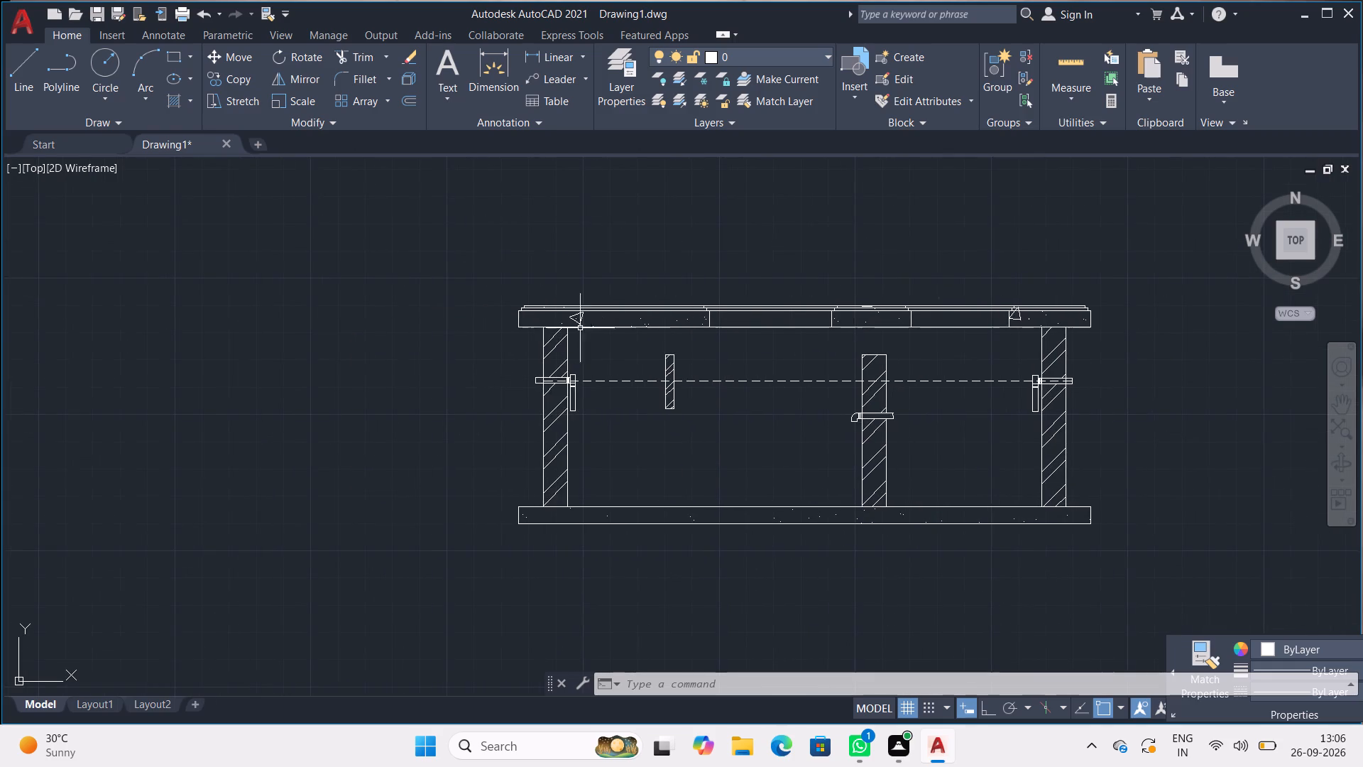
scroll(557, 320, "up", 3)
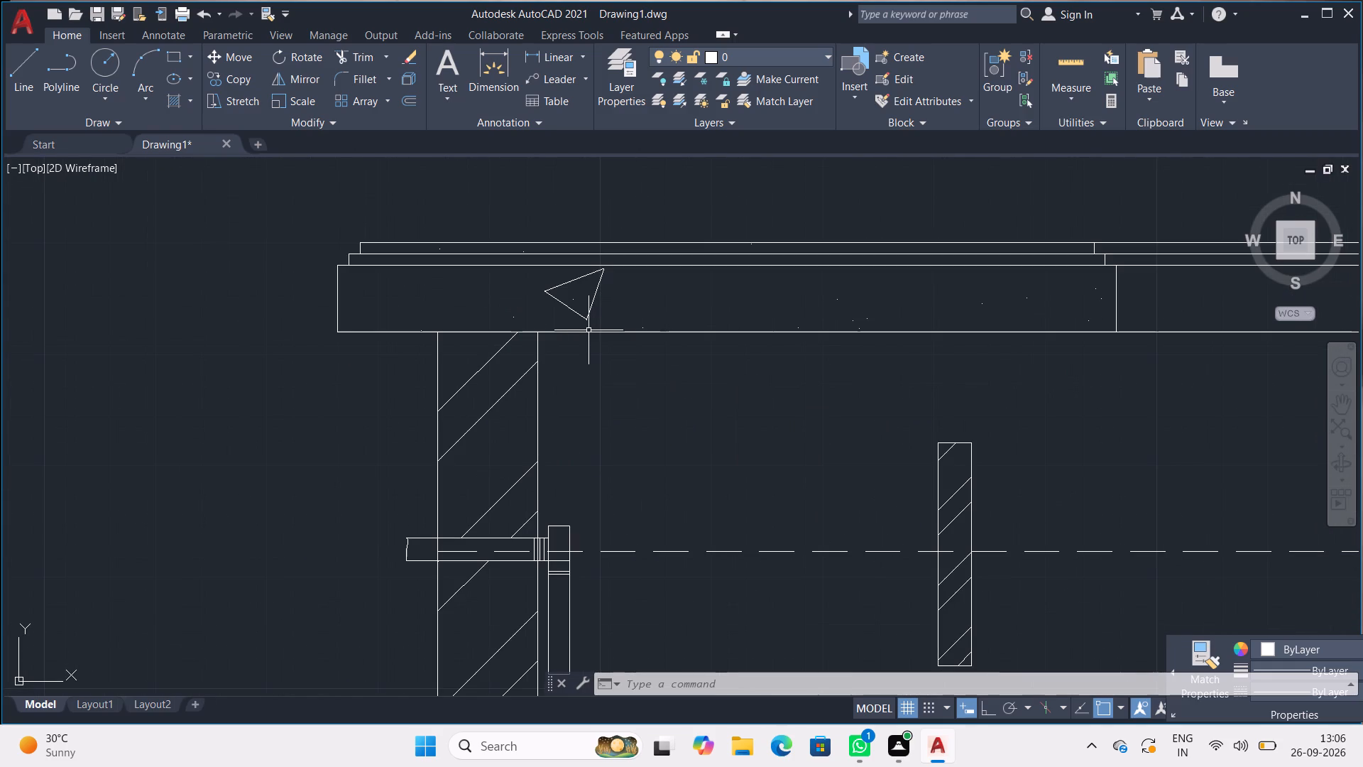
key("l")
key("Return")
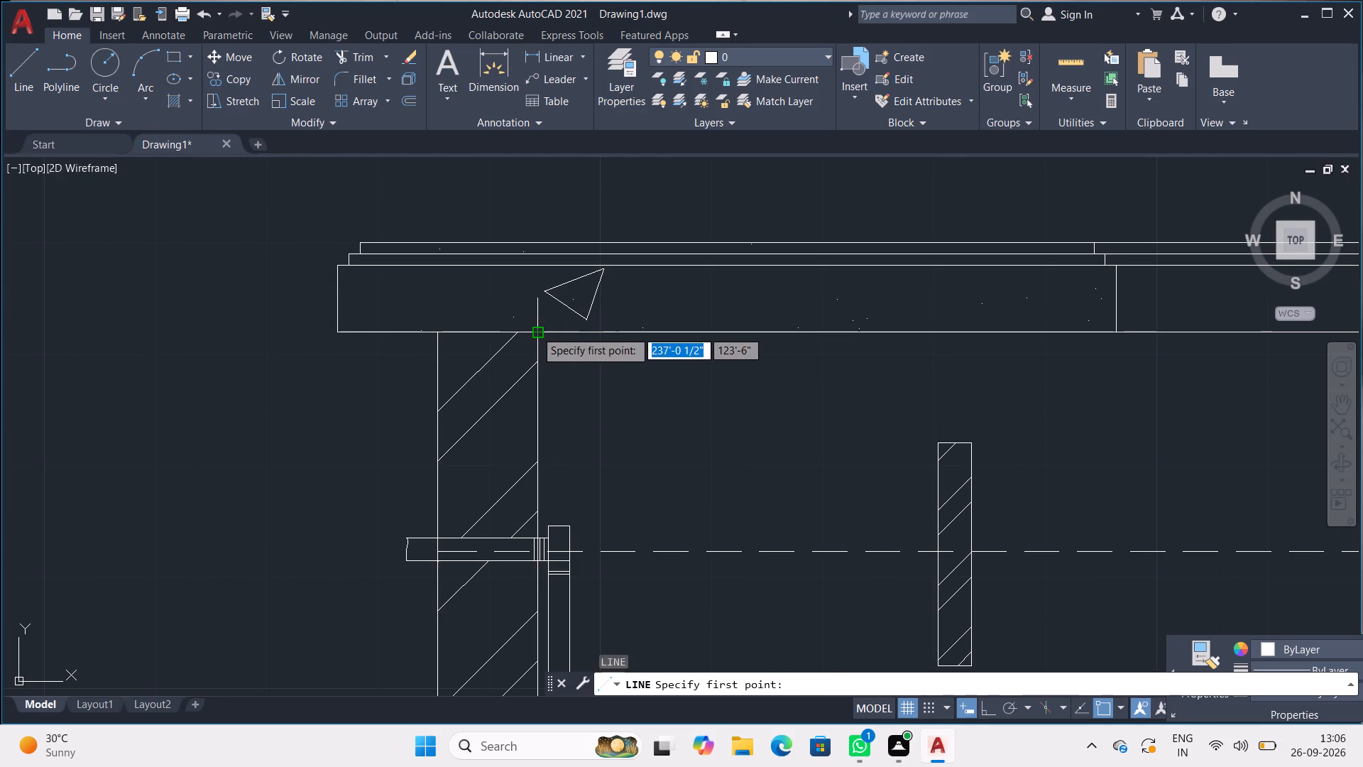
left_click(535, 330)
left_click(574, 332)
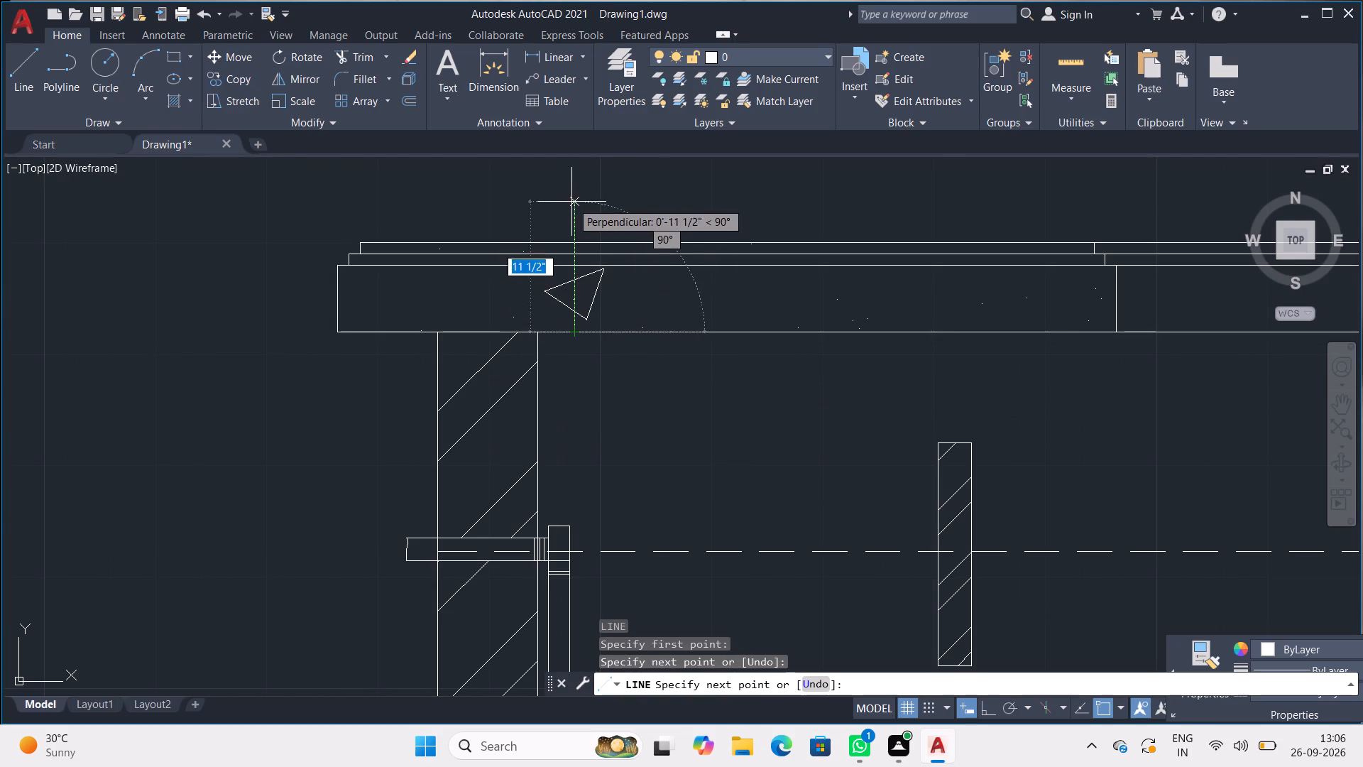
left_click(571, 202)
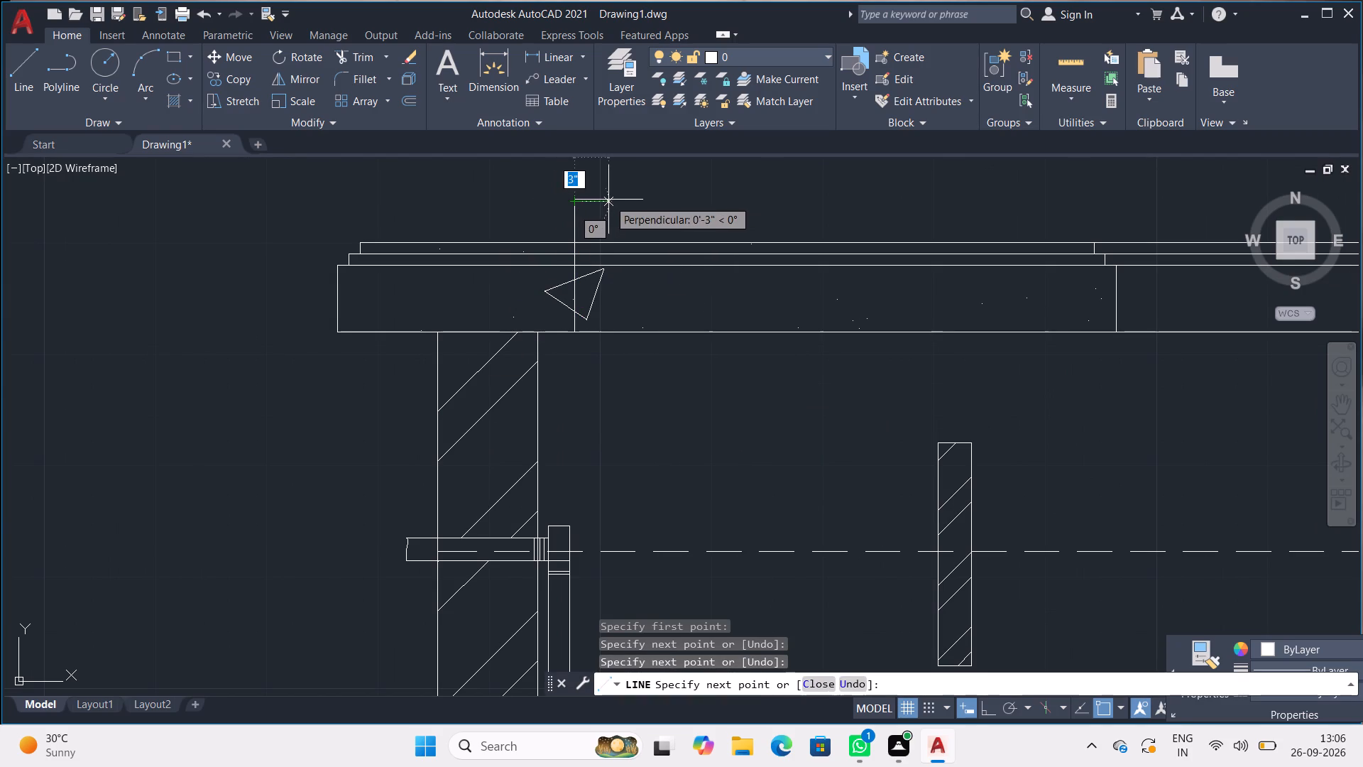
left_click(608, 200)
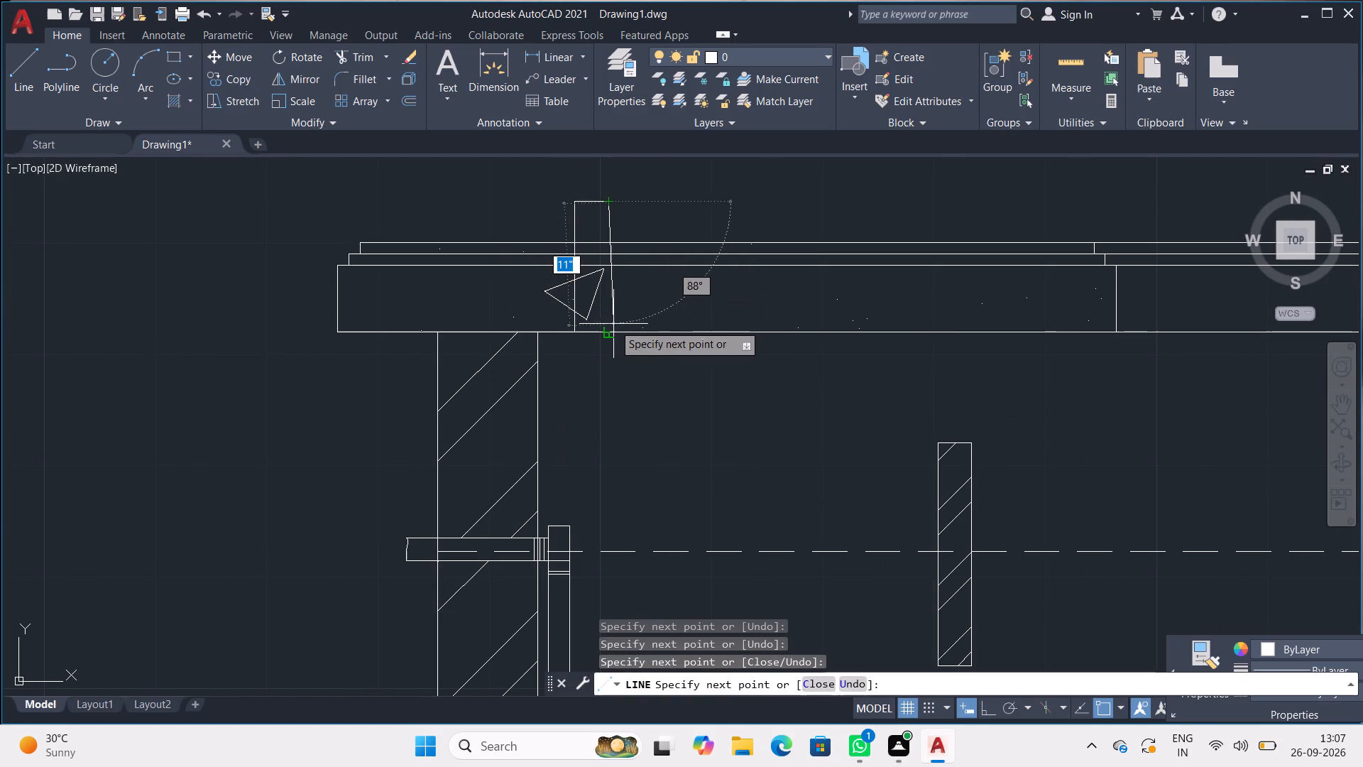
left_click(609, 332)
key("space")
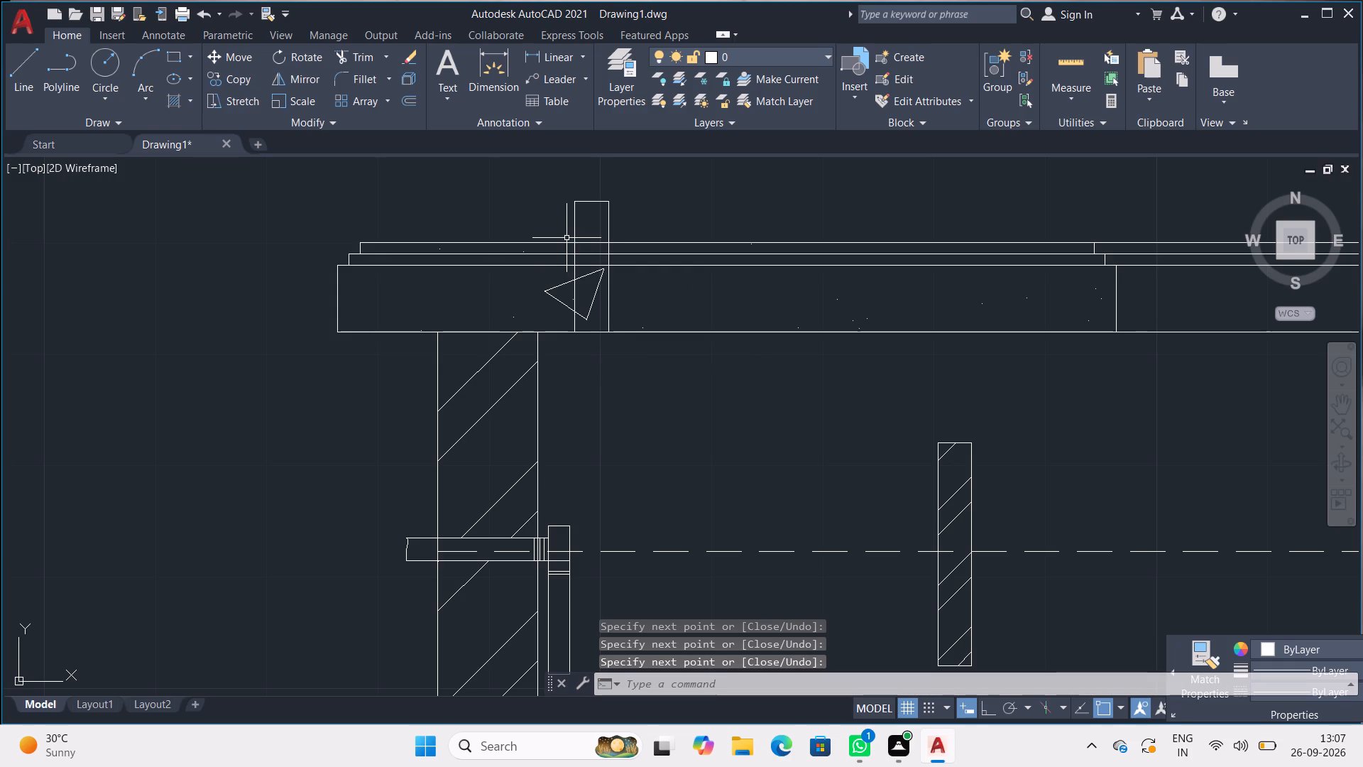
Trim away the top slab's horizontal strip and surface lines that cross inside the upright outline near the left wall.
type("TR")
key("Return")
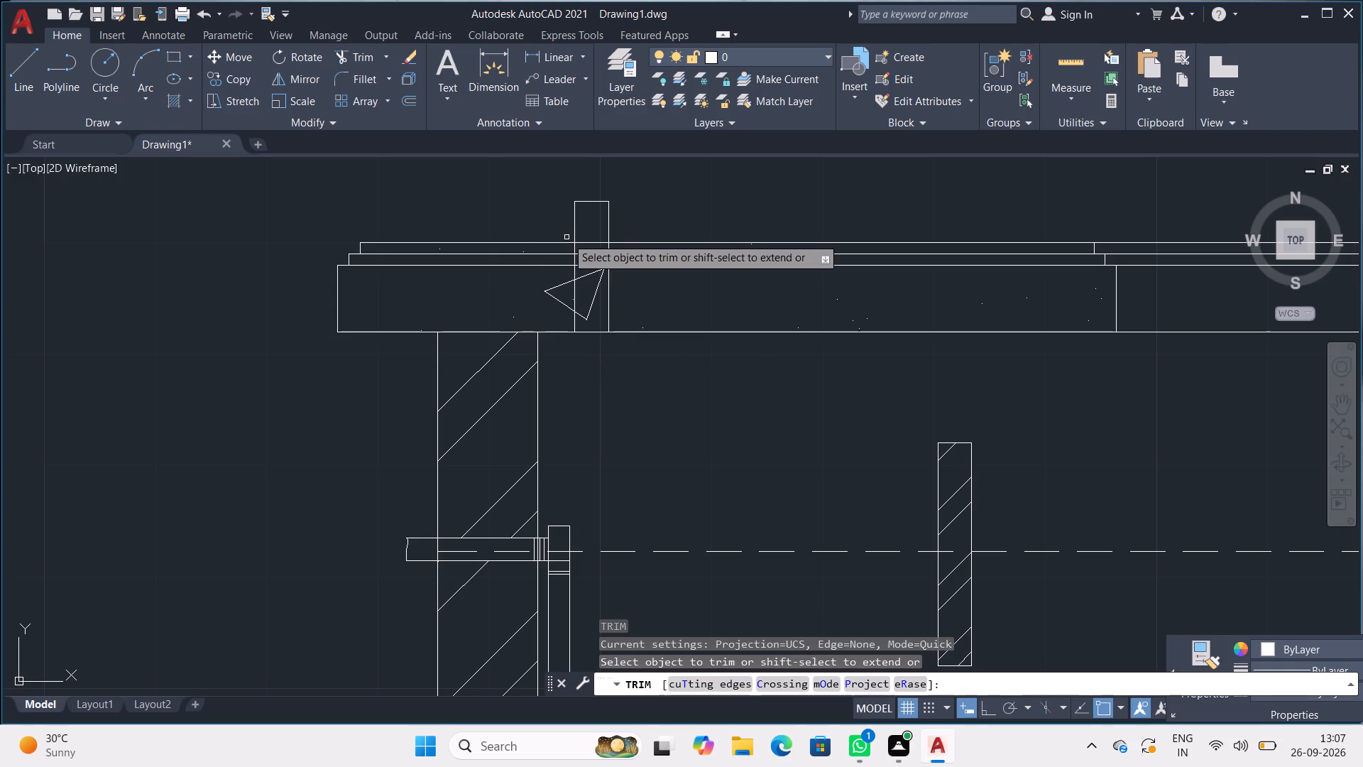
left_click_drag(592, 229, 593, 292)
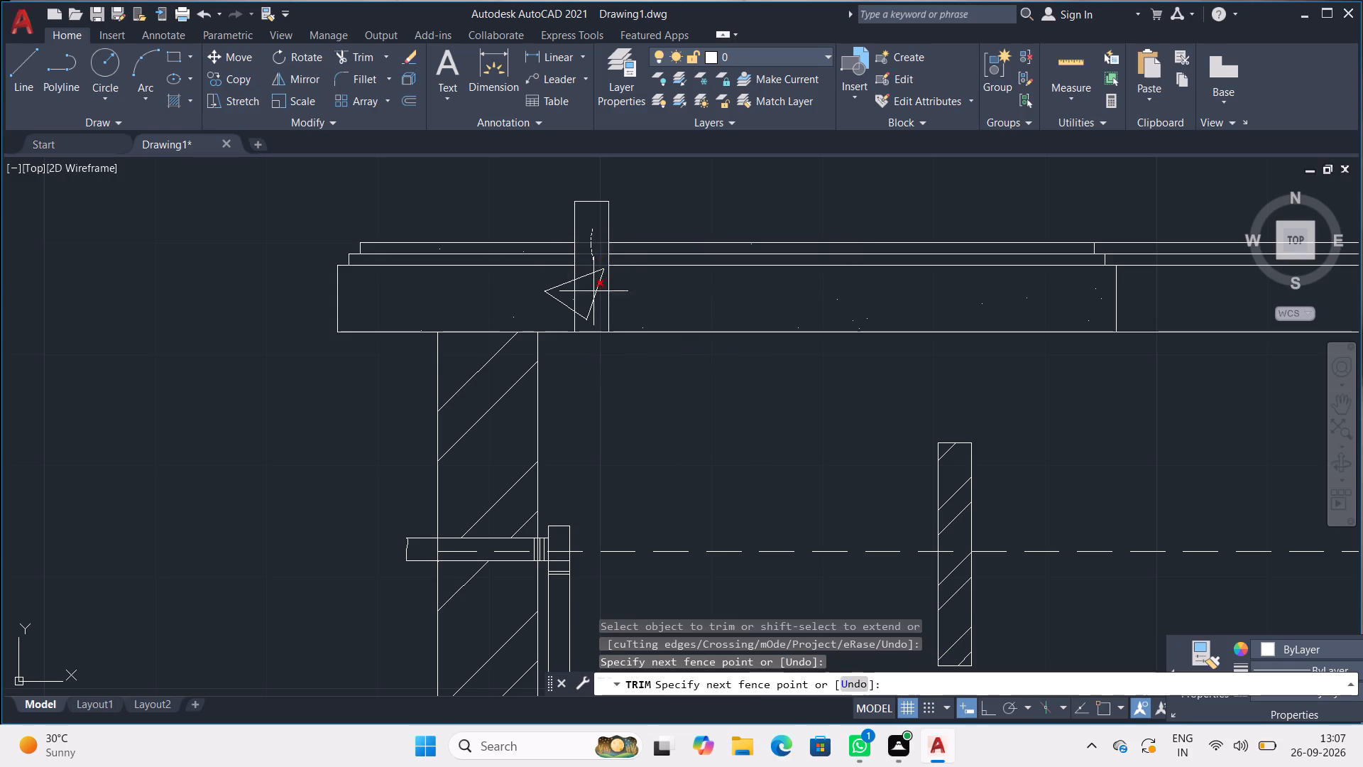
left_click_drag(593, 292, 593, 300)
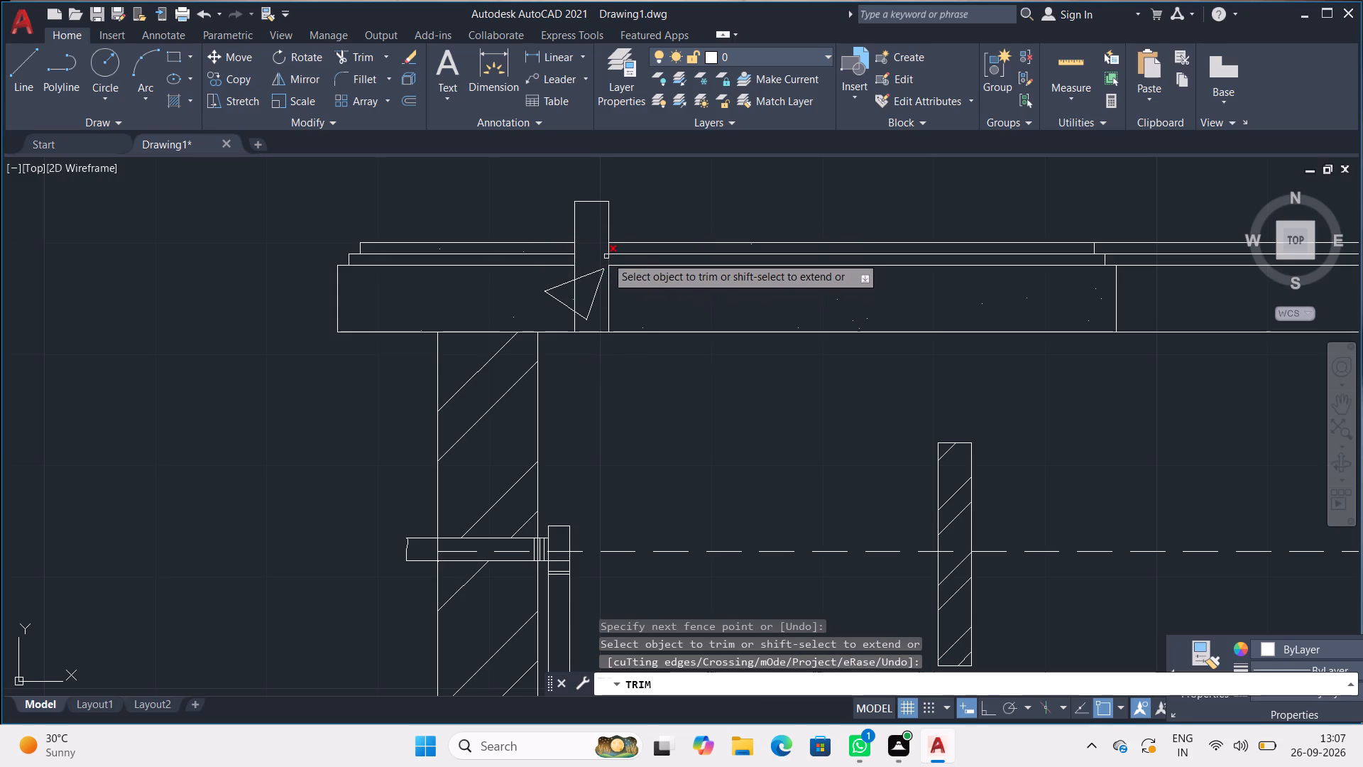
key("Escape")
key("Escape")
key("Escape")
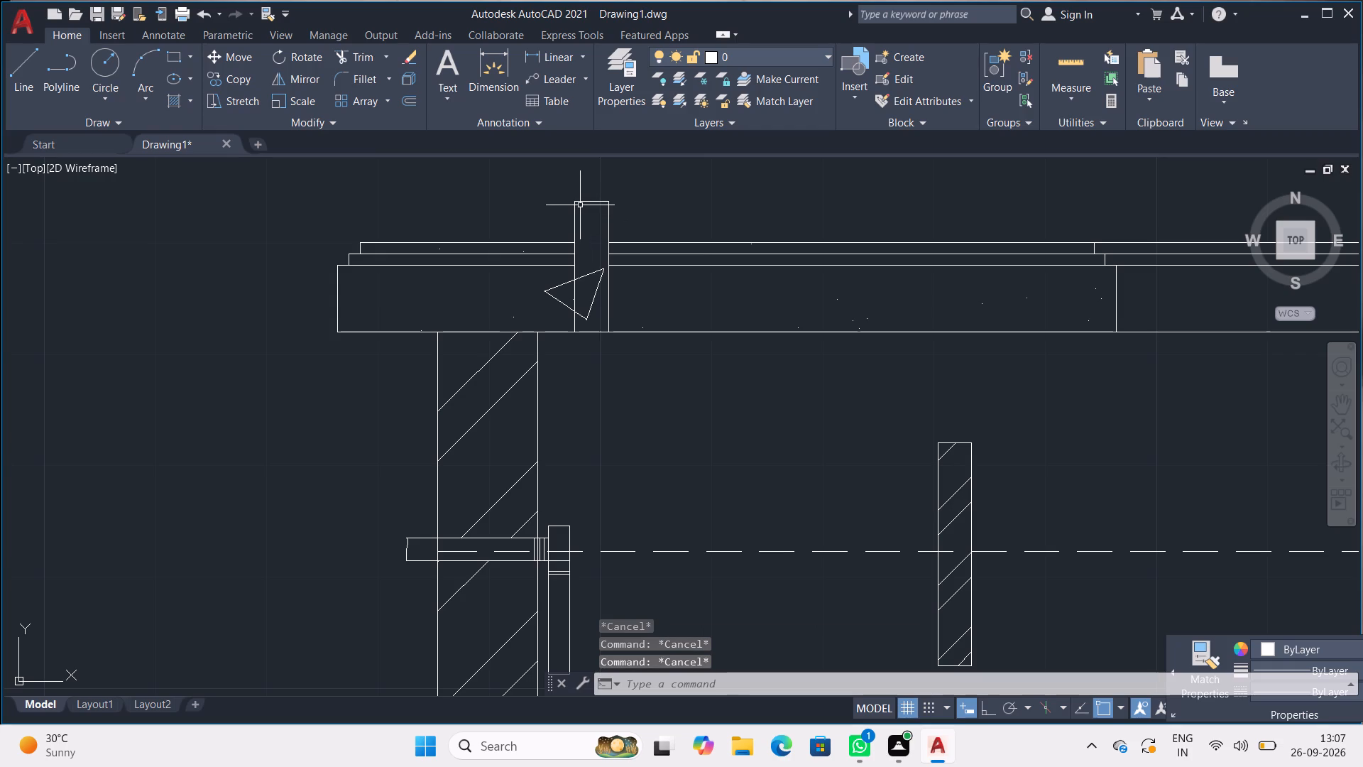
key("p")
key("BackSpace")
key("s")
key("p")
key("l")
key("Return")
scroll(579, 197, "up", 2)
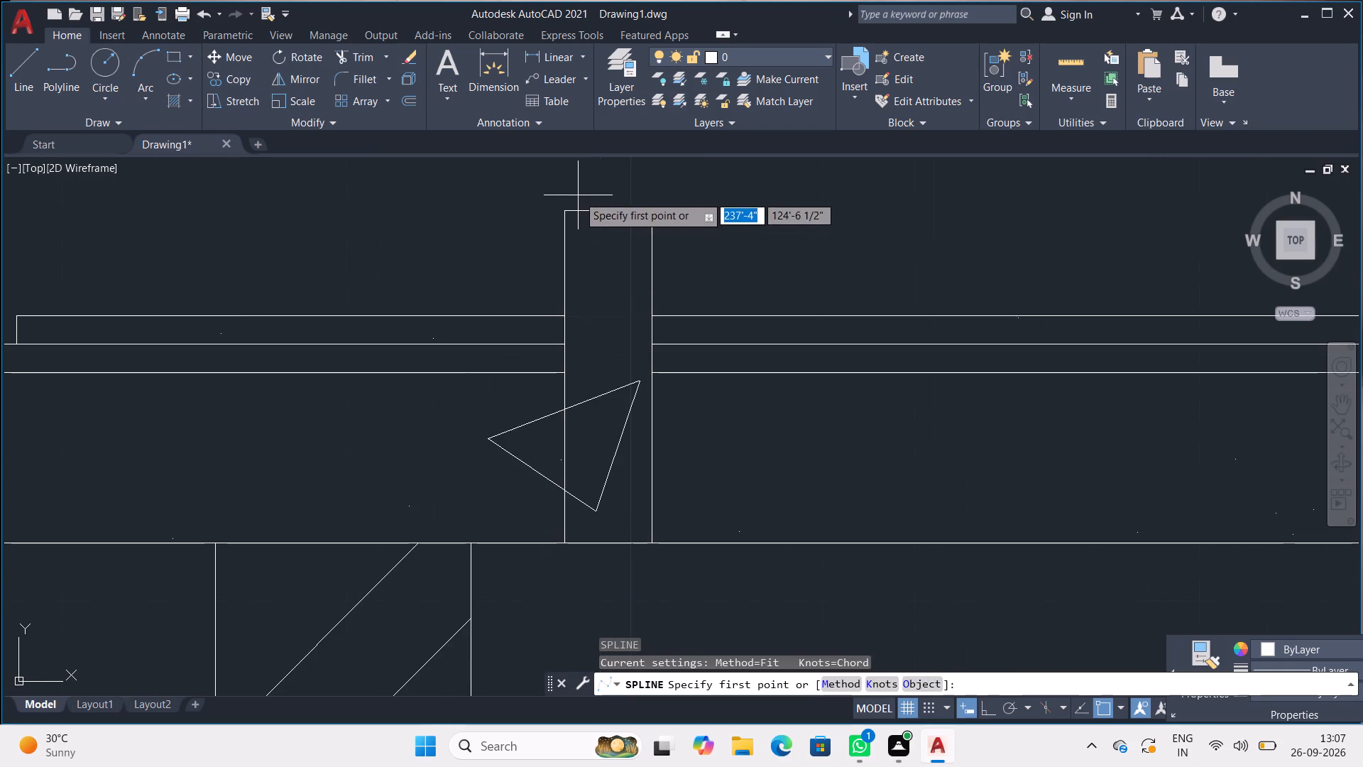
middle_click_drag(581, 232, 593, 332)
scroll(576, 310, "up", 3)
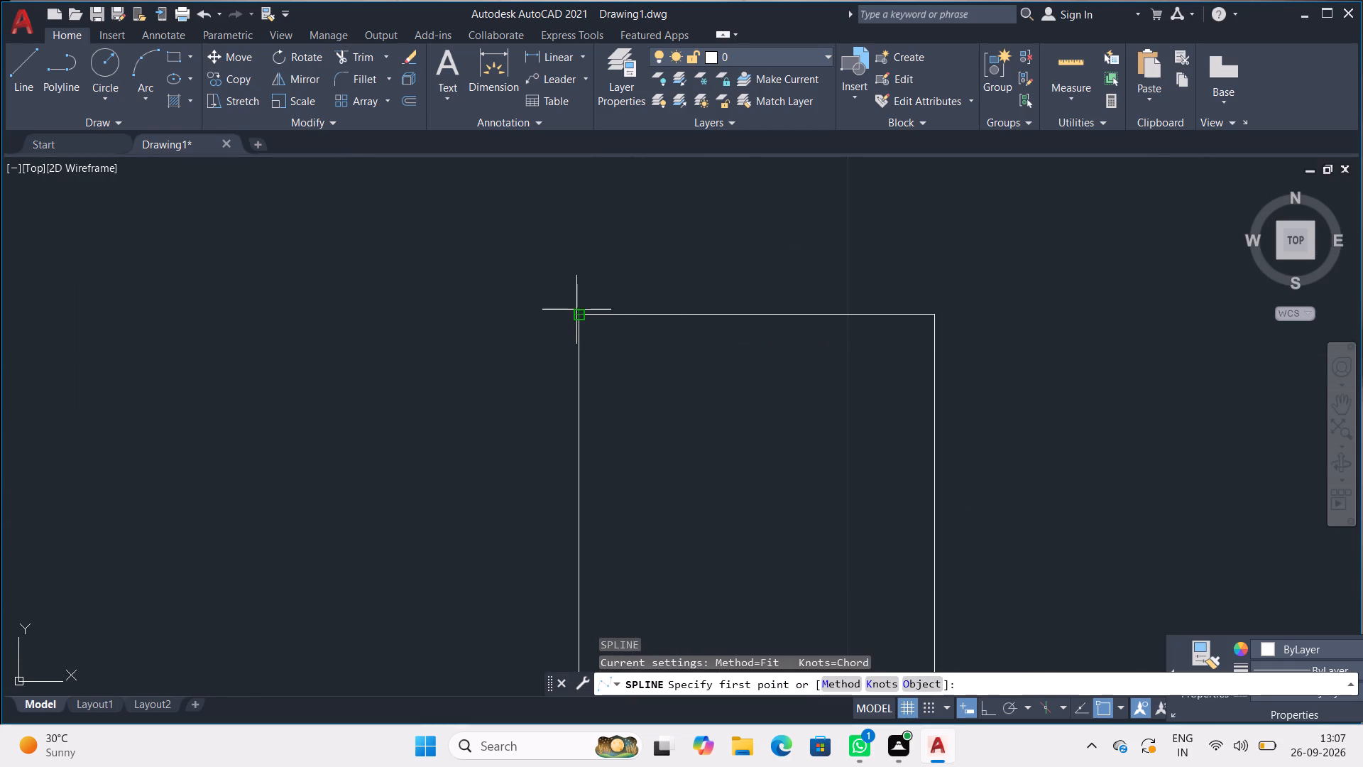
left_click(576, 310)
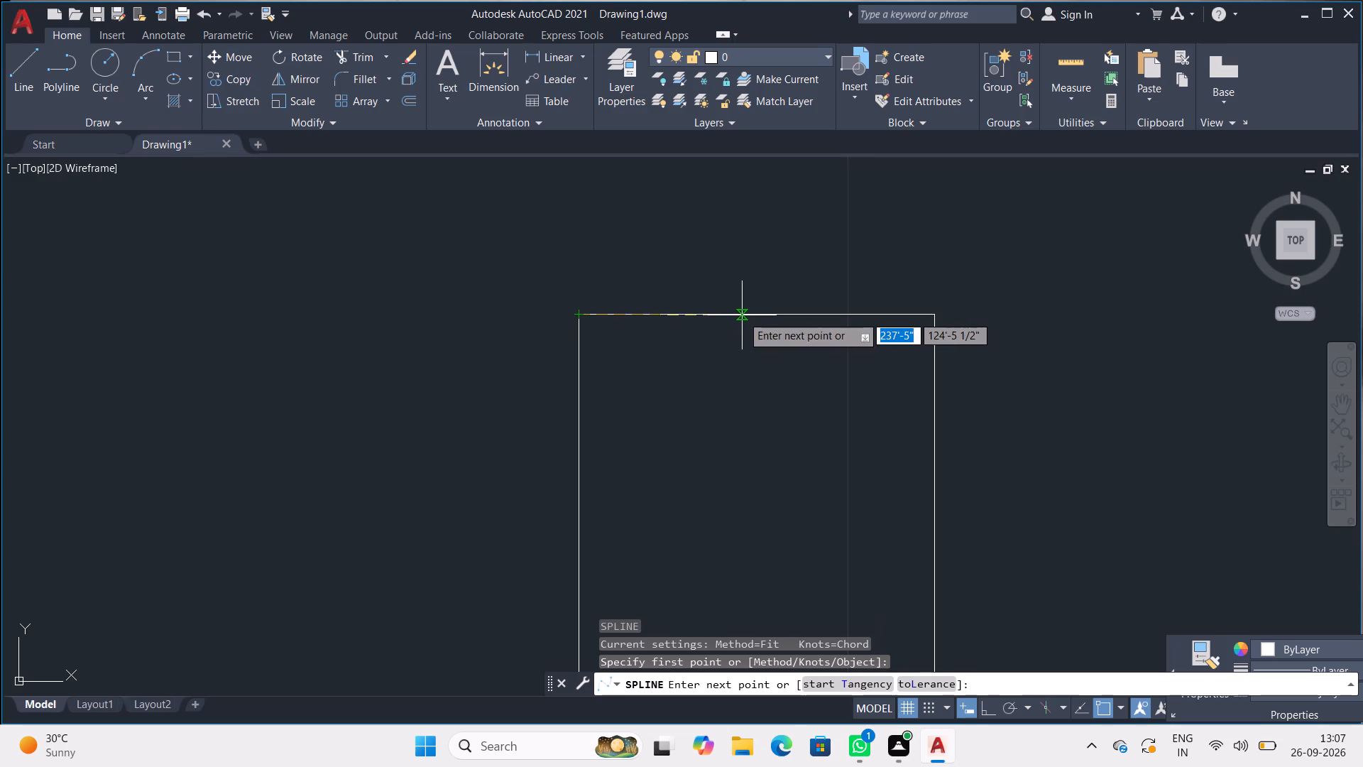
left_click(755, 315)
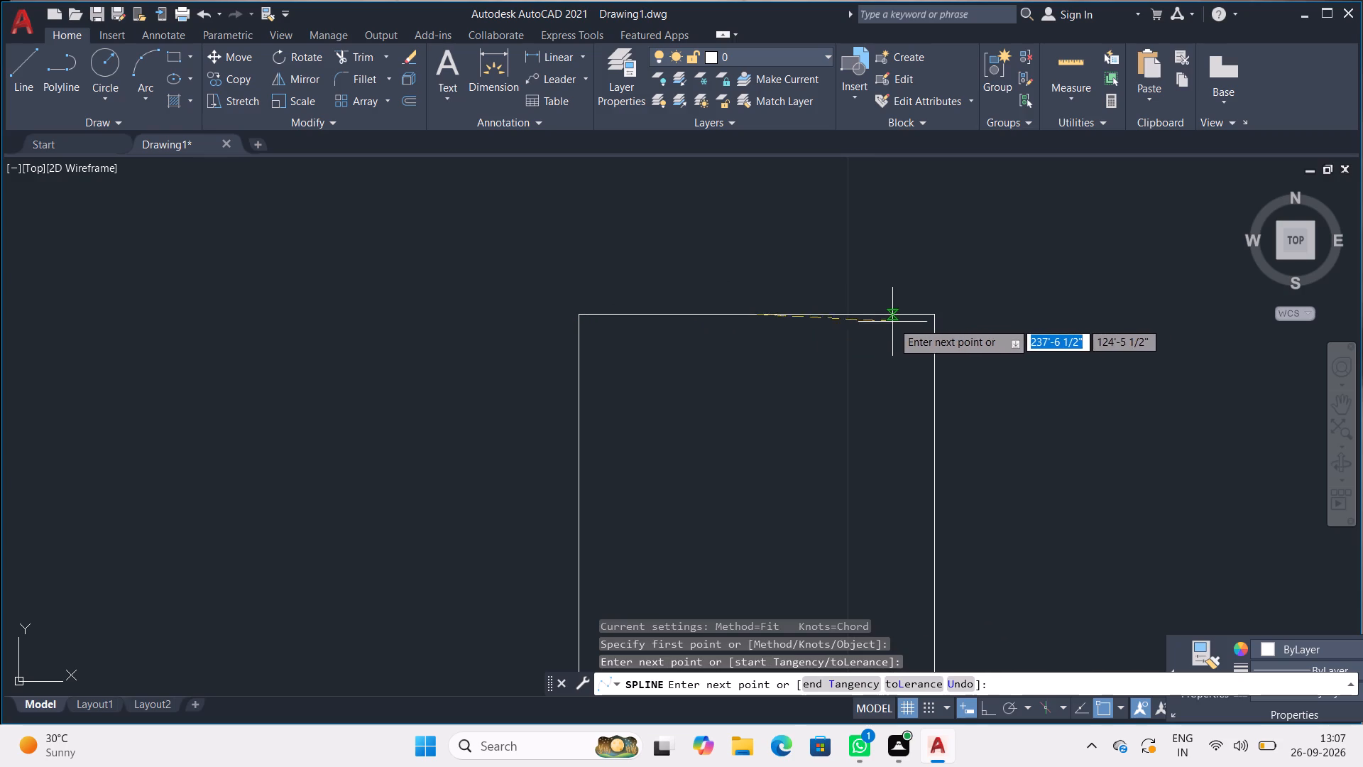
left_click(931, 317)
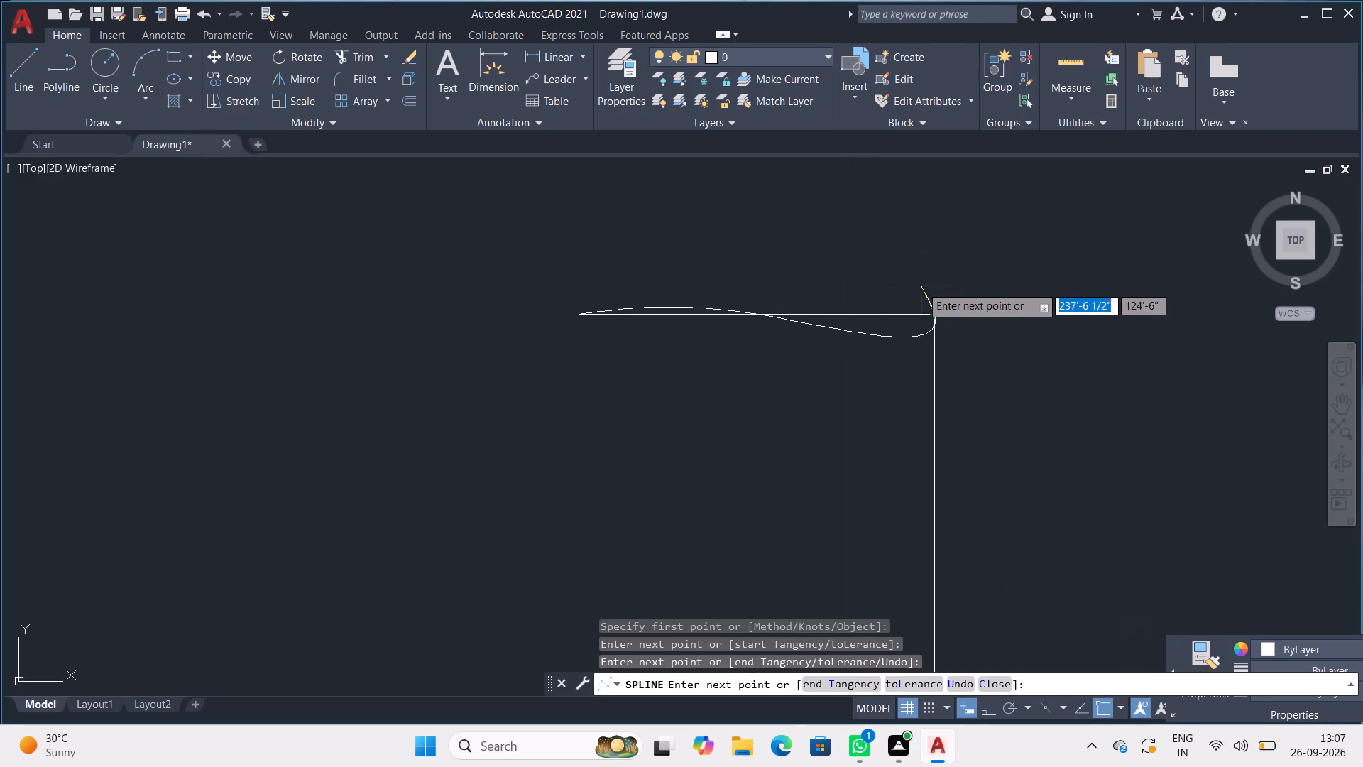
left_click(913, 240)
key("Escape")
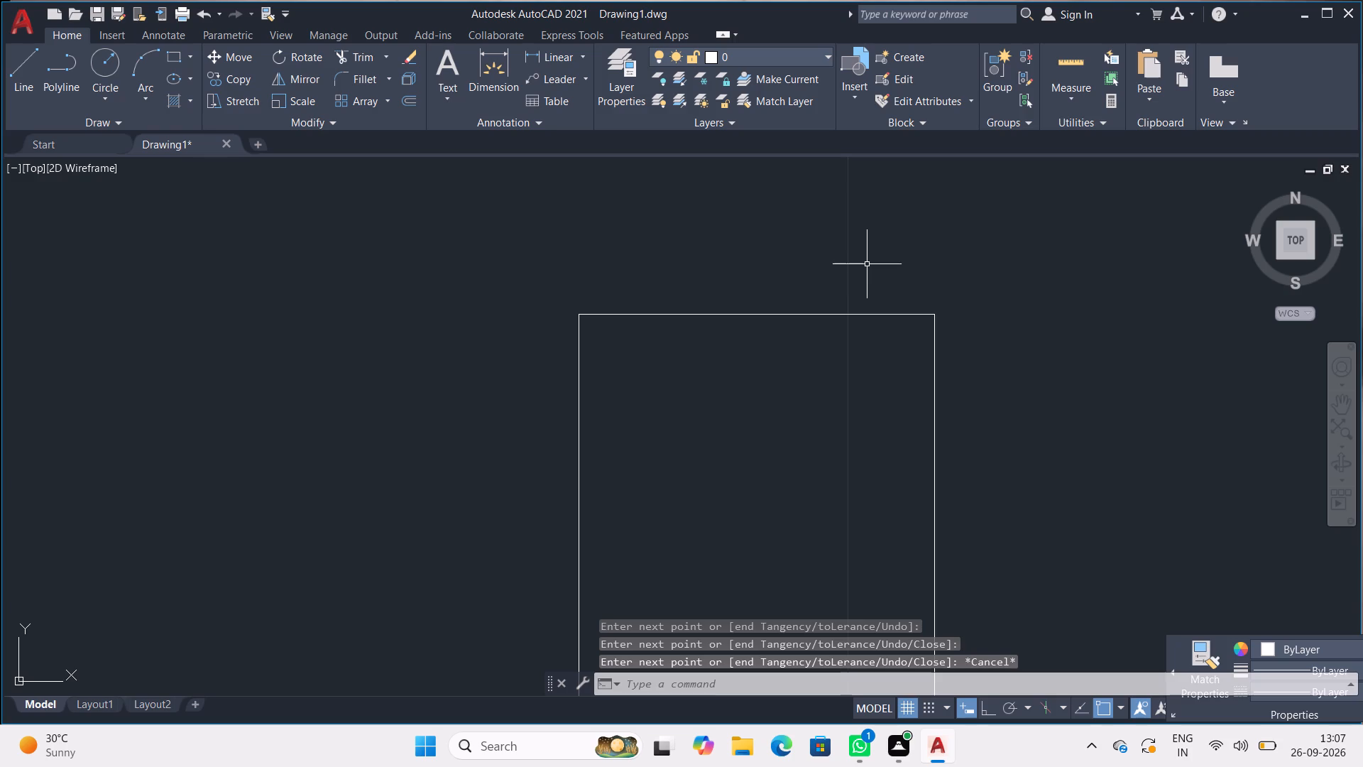
Draw a wavy spline across the upright's top edge through its corners and midpoint, ending just above the upper right corner.
key("space")
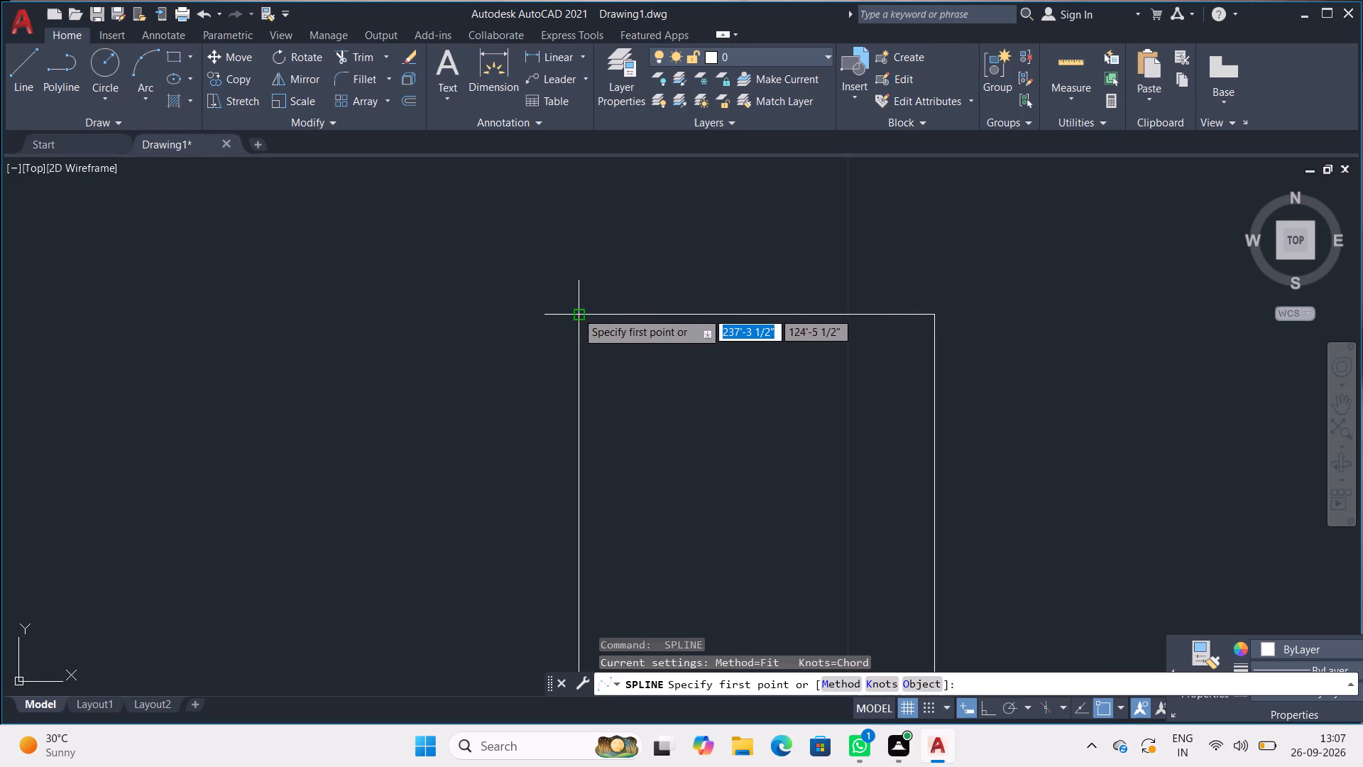
left_click(578, 312)
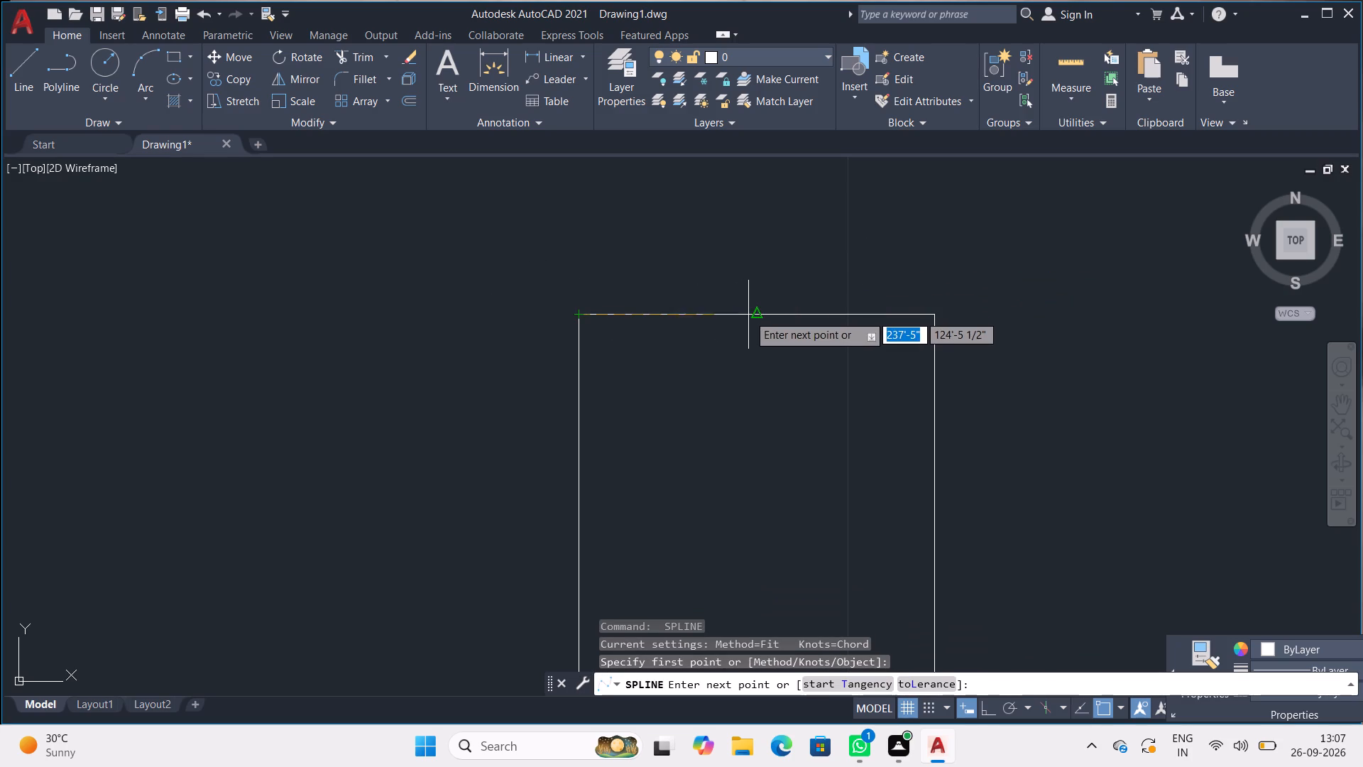
left_click(749, 314)
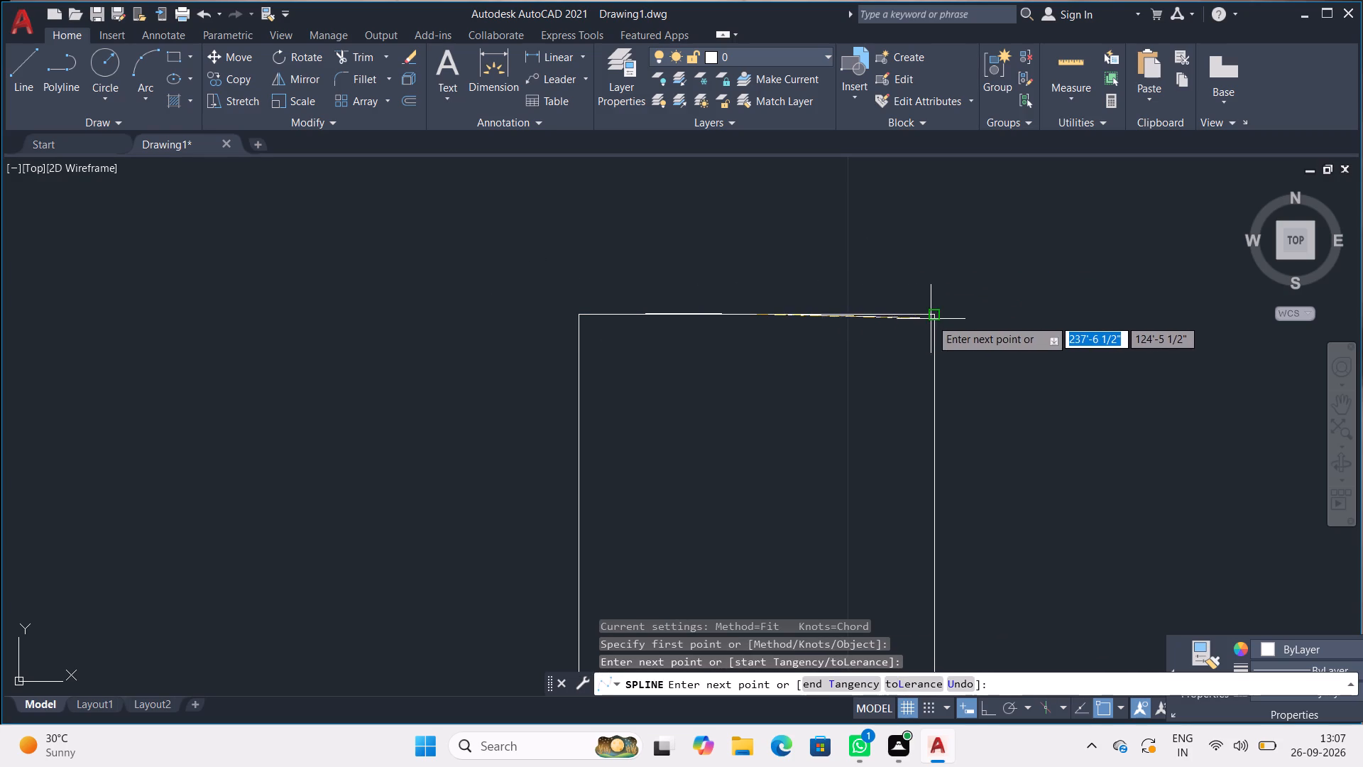
left_click(936, 317)
left_click(926, 256)
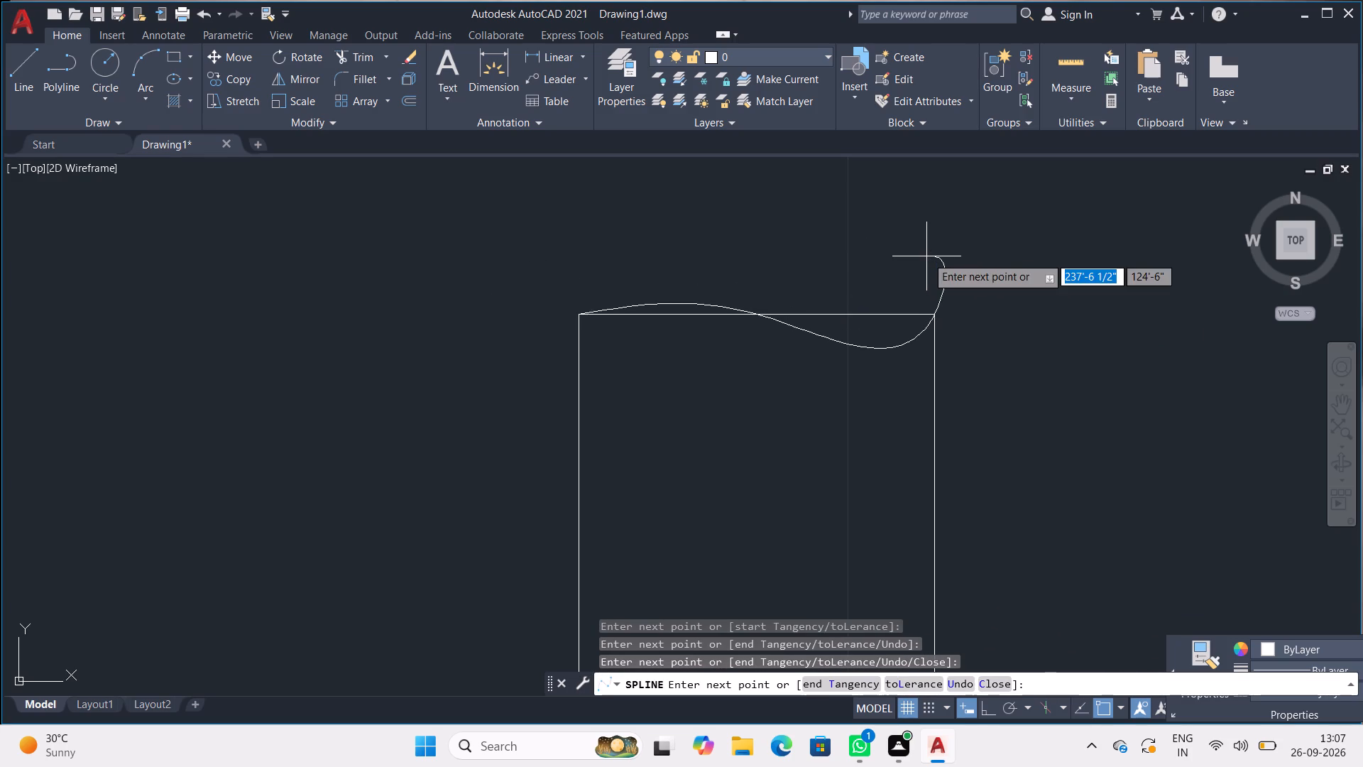
left_click(926, 256)
key("Return")
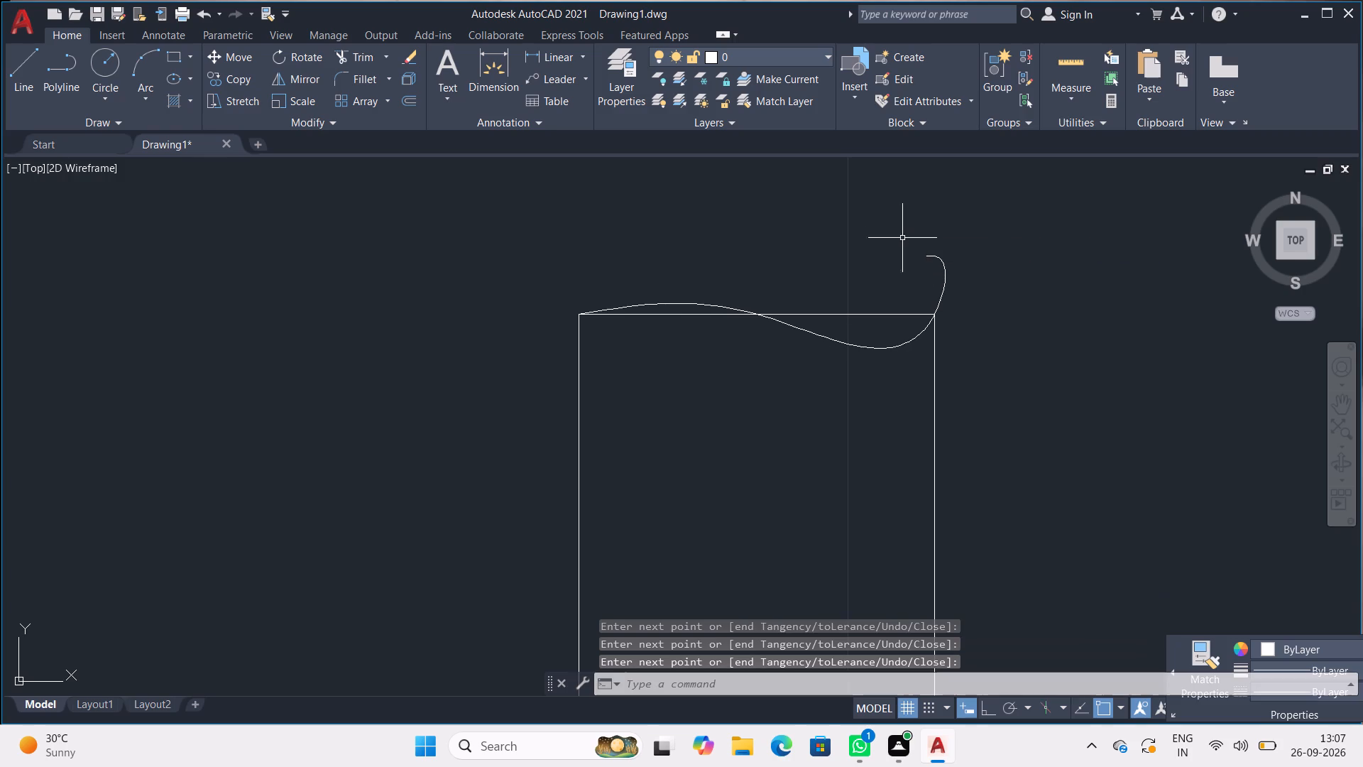
Trim off the spline's tail beyond the corner and the upright's straight top line, leaving the wavy break line.
type("TR")
key("Return")
left_click_drag(953, 290, 931, 289)
left_click_drag(882, 305, 879, 317)
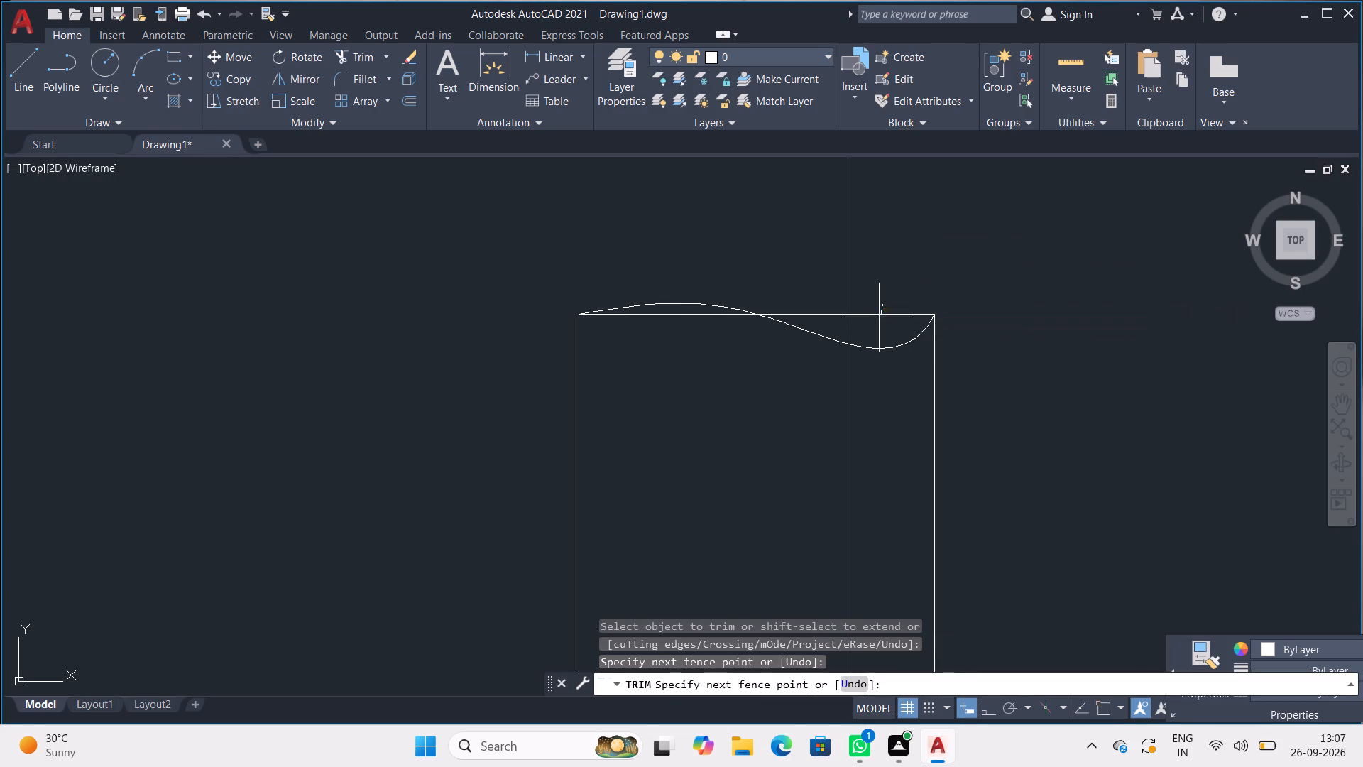
left_click_drag(879, 317, 879, 320)
left_click_drag(706, 310, 703, 320)
left_click_drag(703, 320, 696, 341)
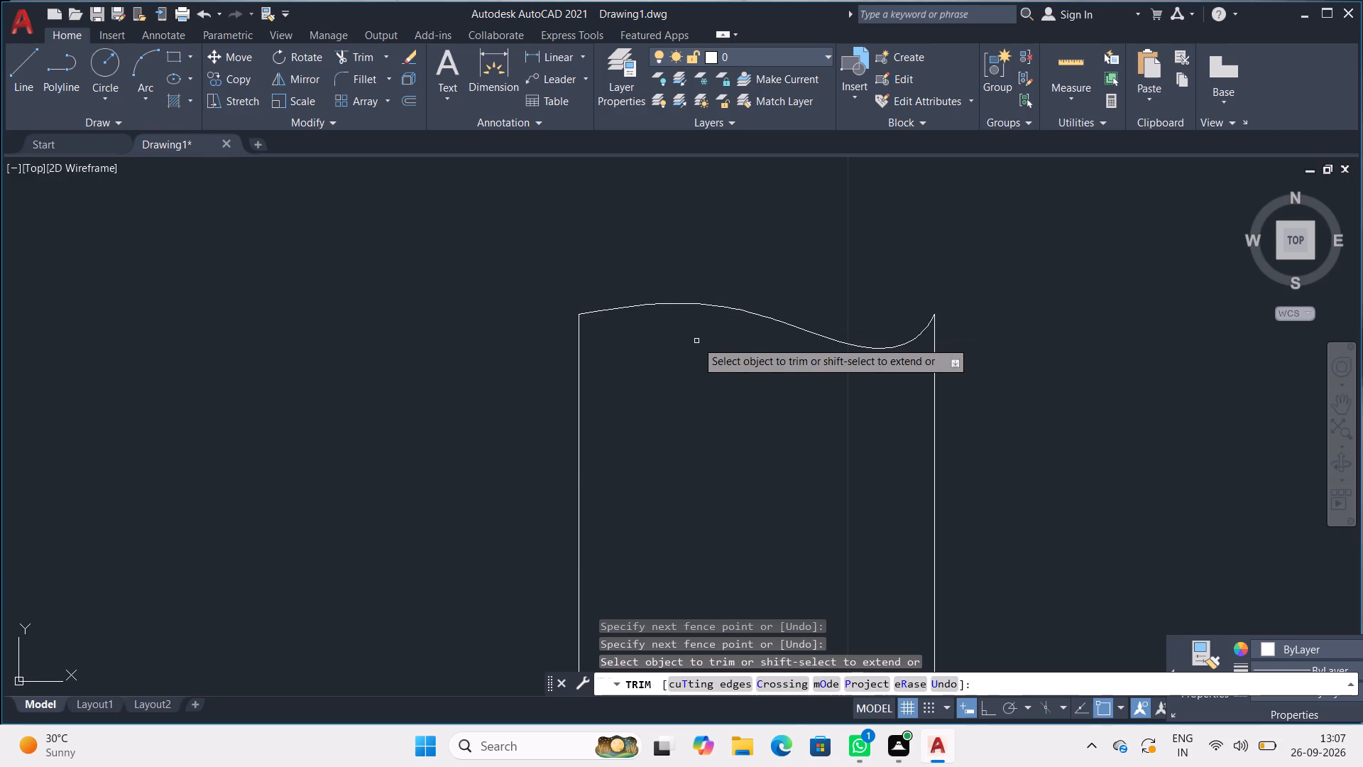
key("Escape")
Trim the top slab's underside line between the upright's two vertical edges, and end the trim.
scroll(718, 295, "down", 5)
middle_click_drag(777, 293, 713, 295)
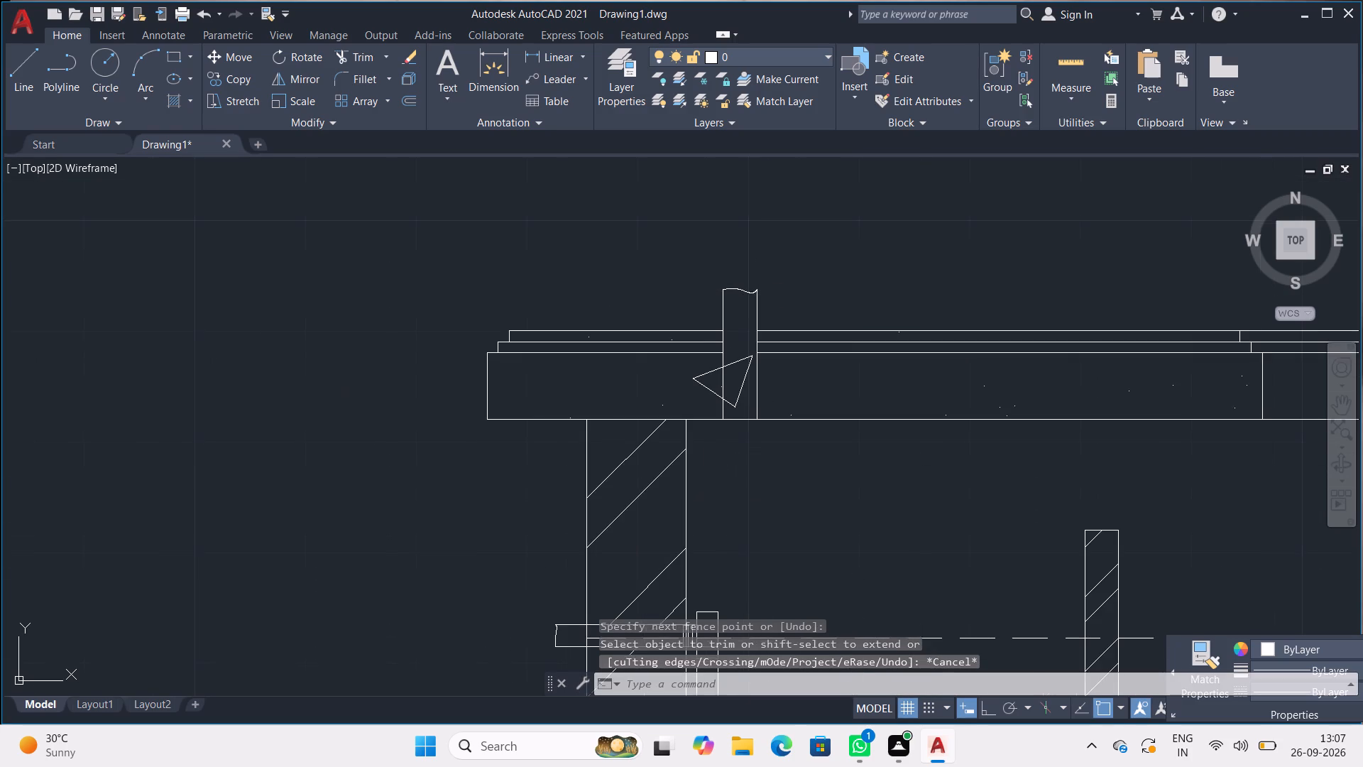
middle_click_drag(713, 295, 483, 258)
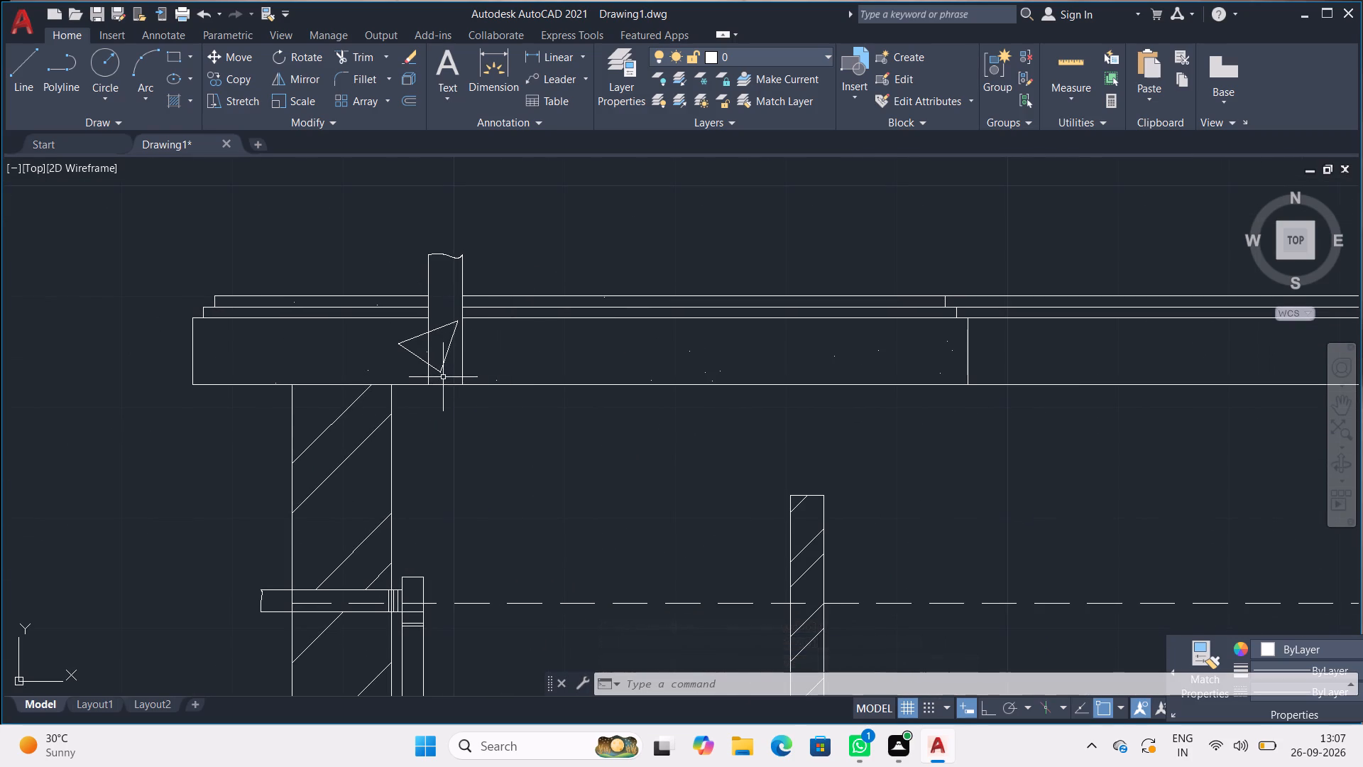
type("TR")
key("Return")
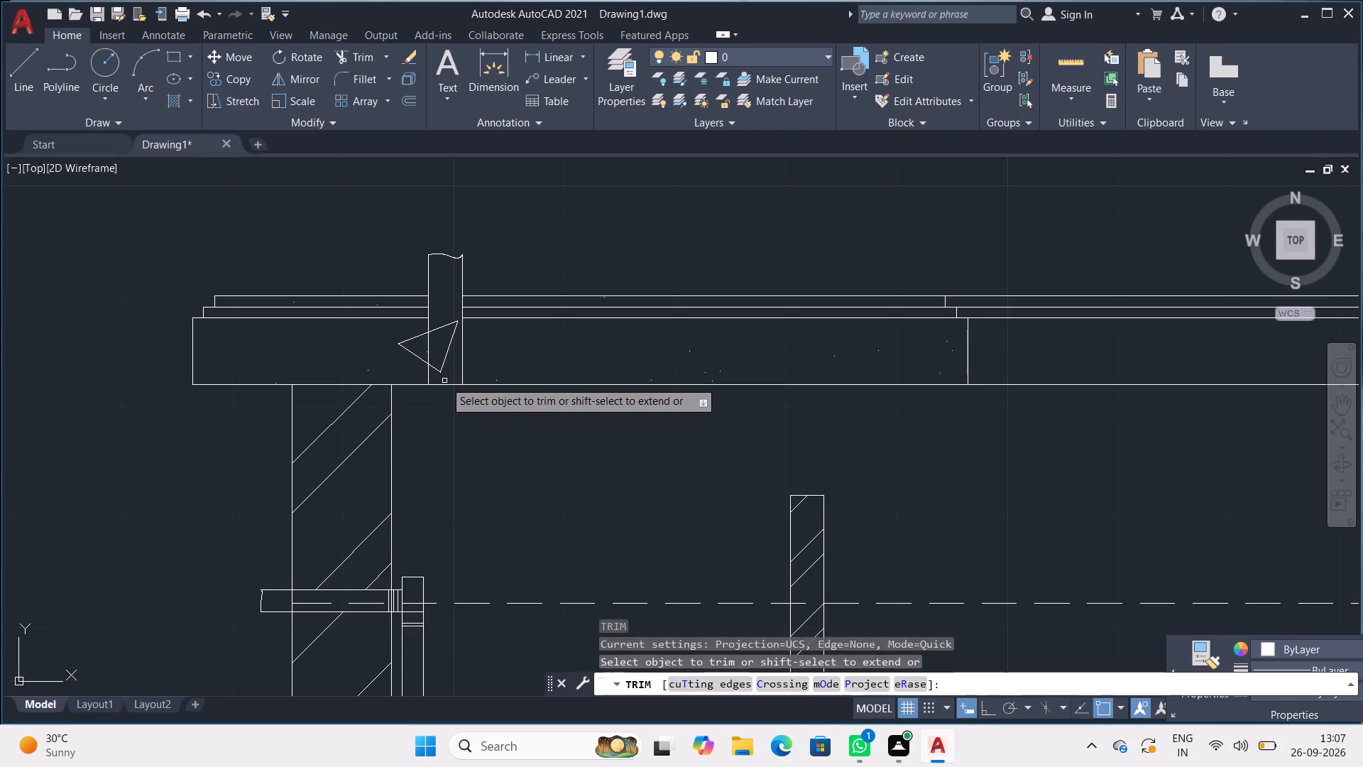
left_click_drag(444, 381, 449, 401)
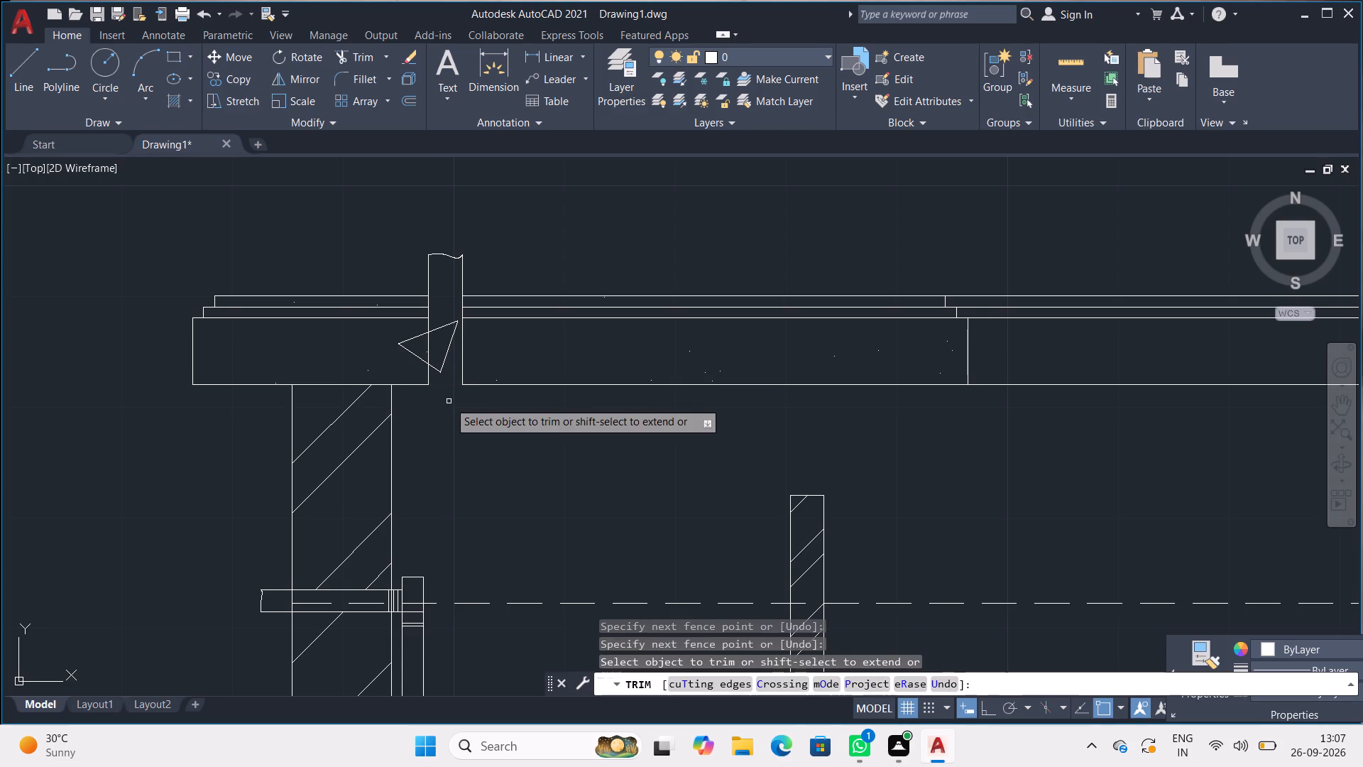
key("Escape")
key("Escape")
Draw a 9" horizontal line in the empty space beside the elevation as the base of a new detail.
scroll(469, 361, "down", 3)
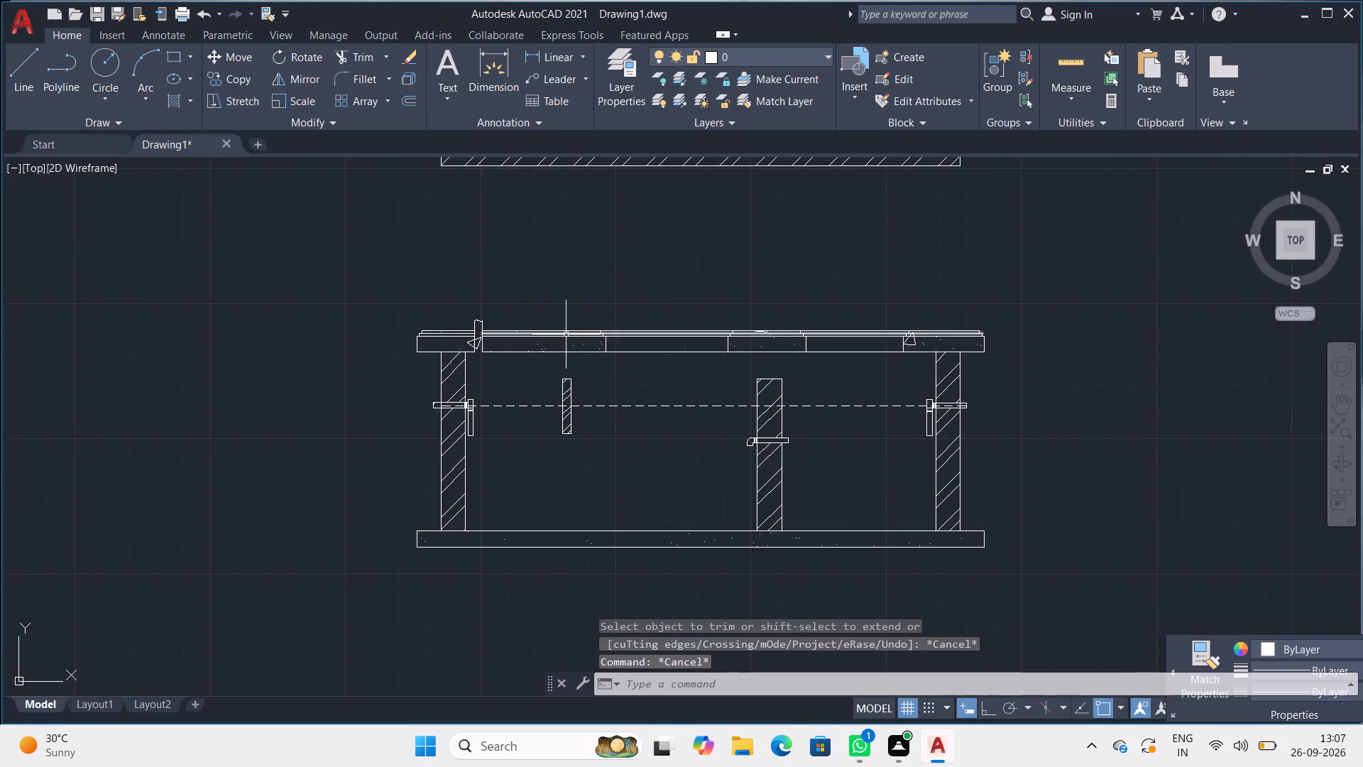
middle_click_drag(566, 334, 324, 285)
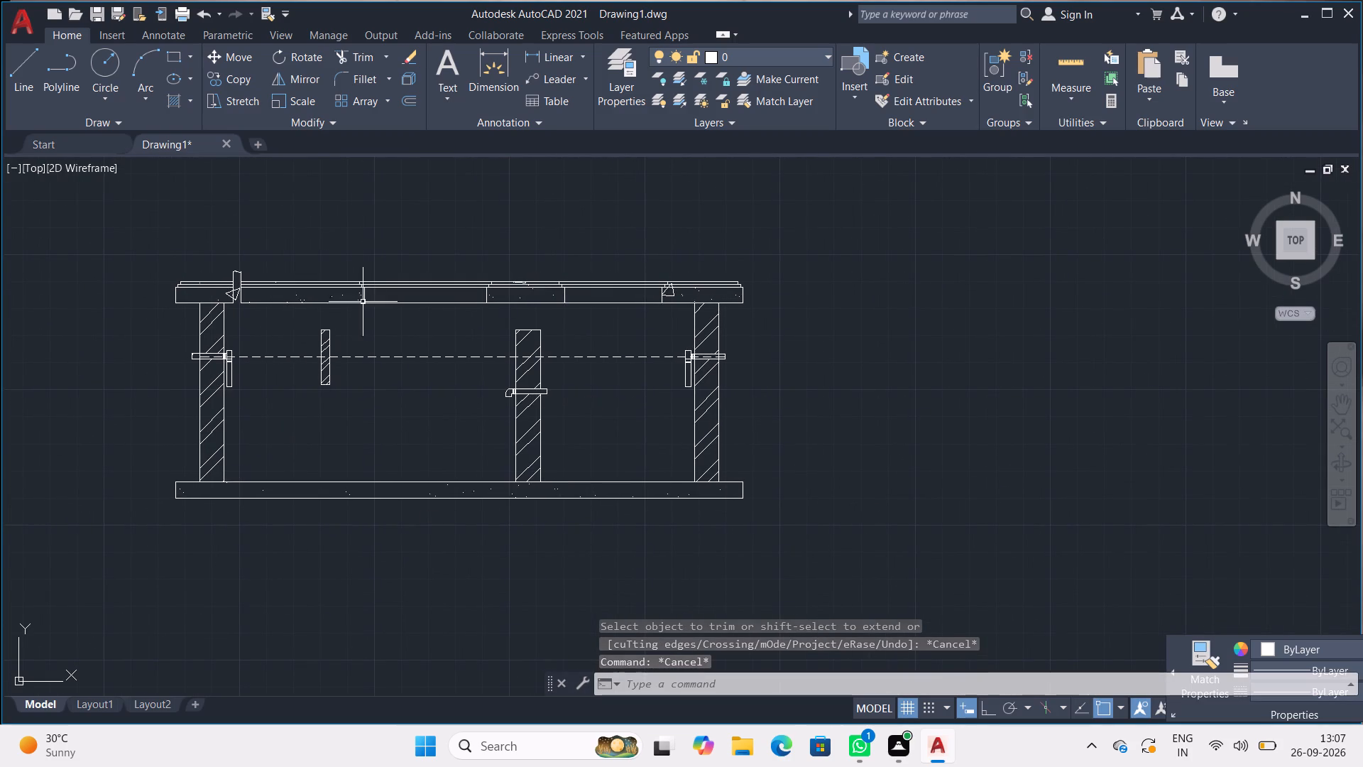
middle_click_drag(387, 324, 344, 337)
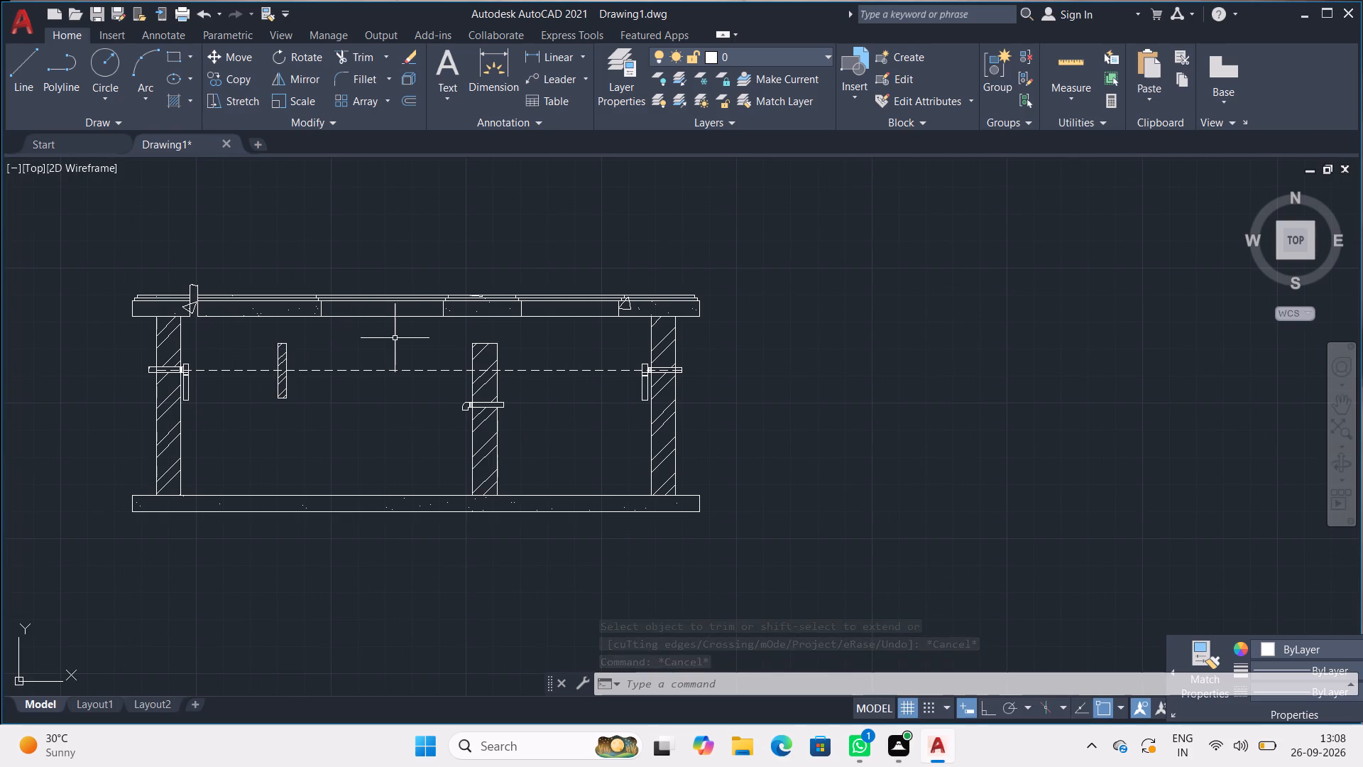
middle_click_drag(395, 338, 265, 352)
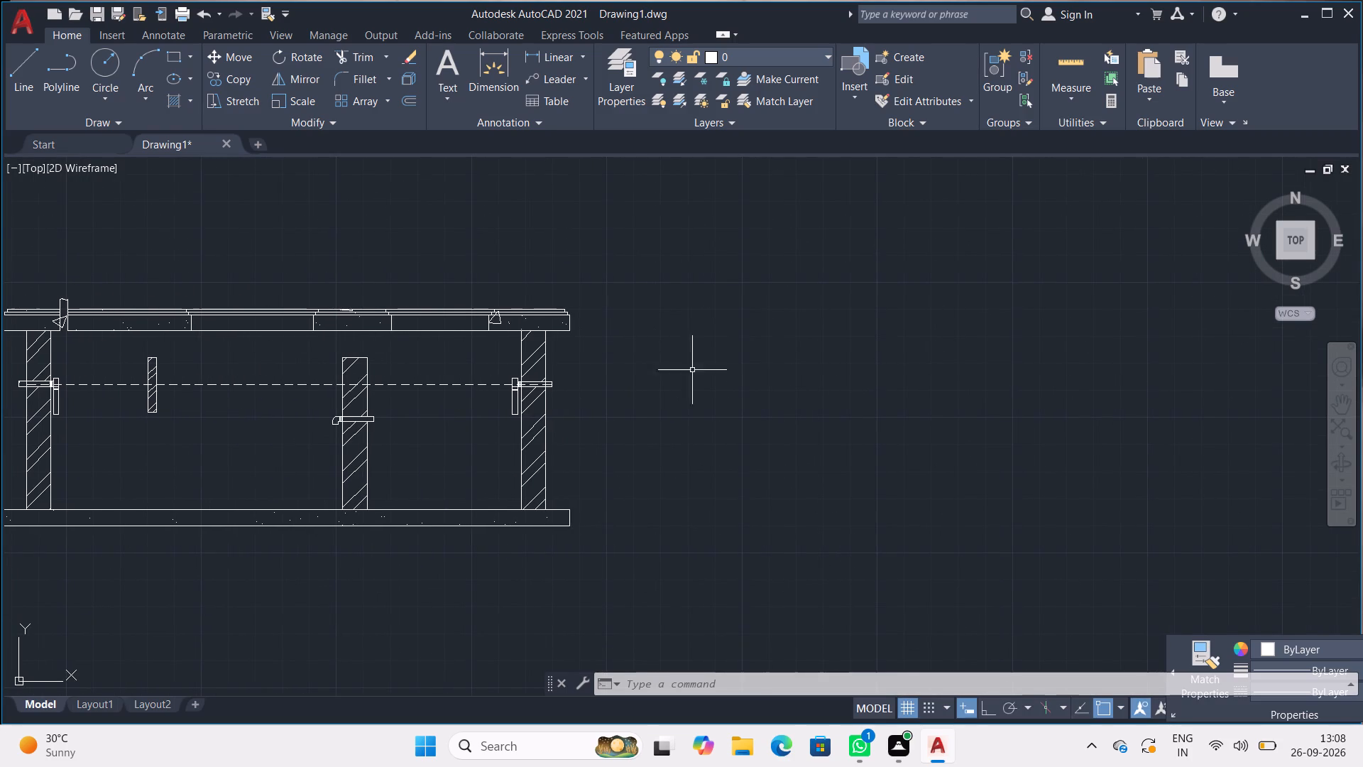
key("l")
key("Return")
left_click(749, 423)
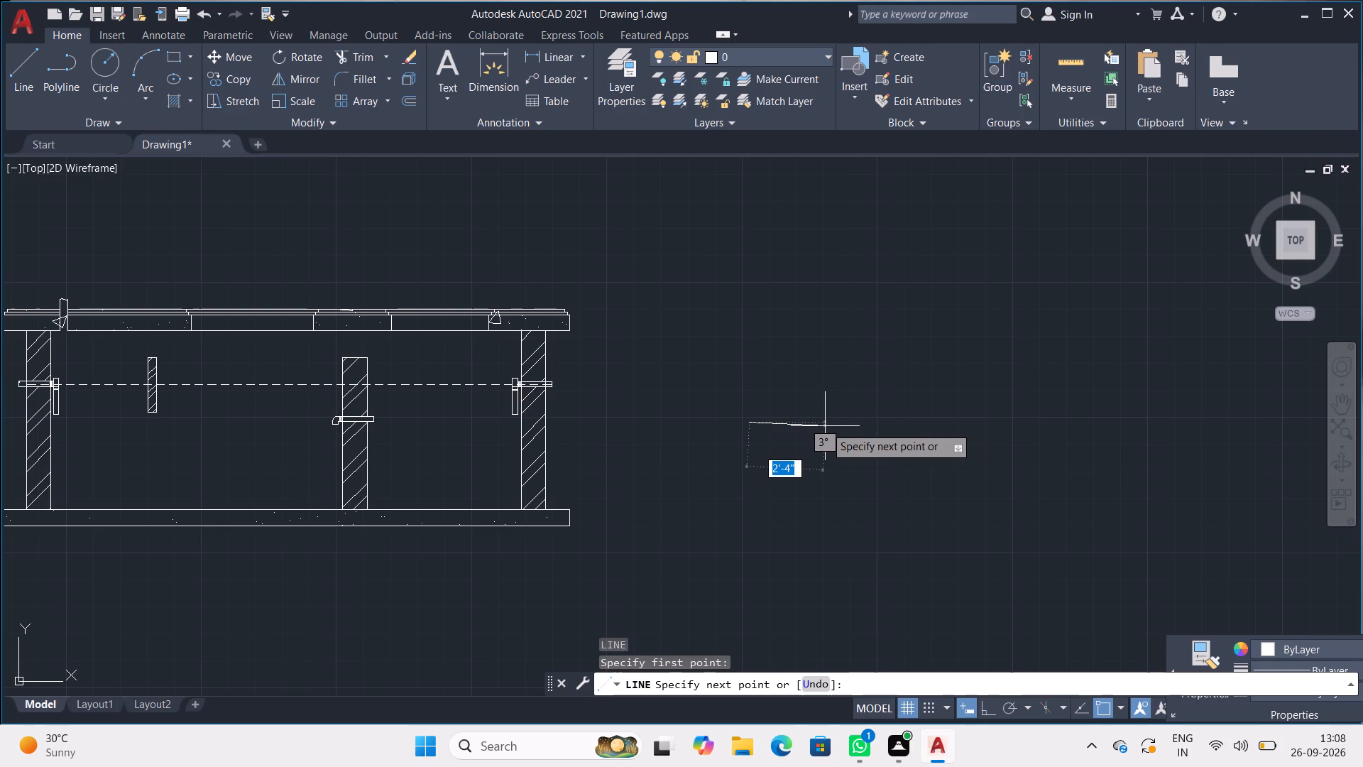
key("F8")
key("9")
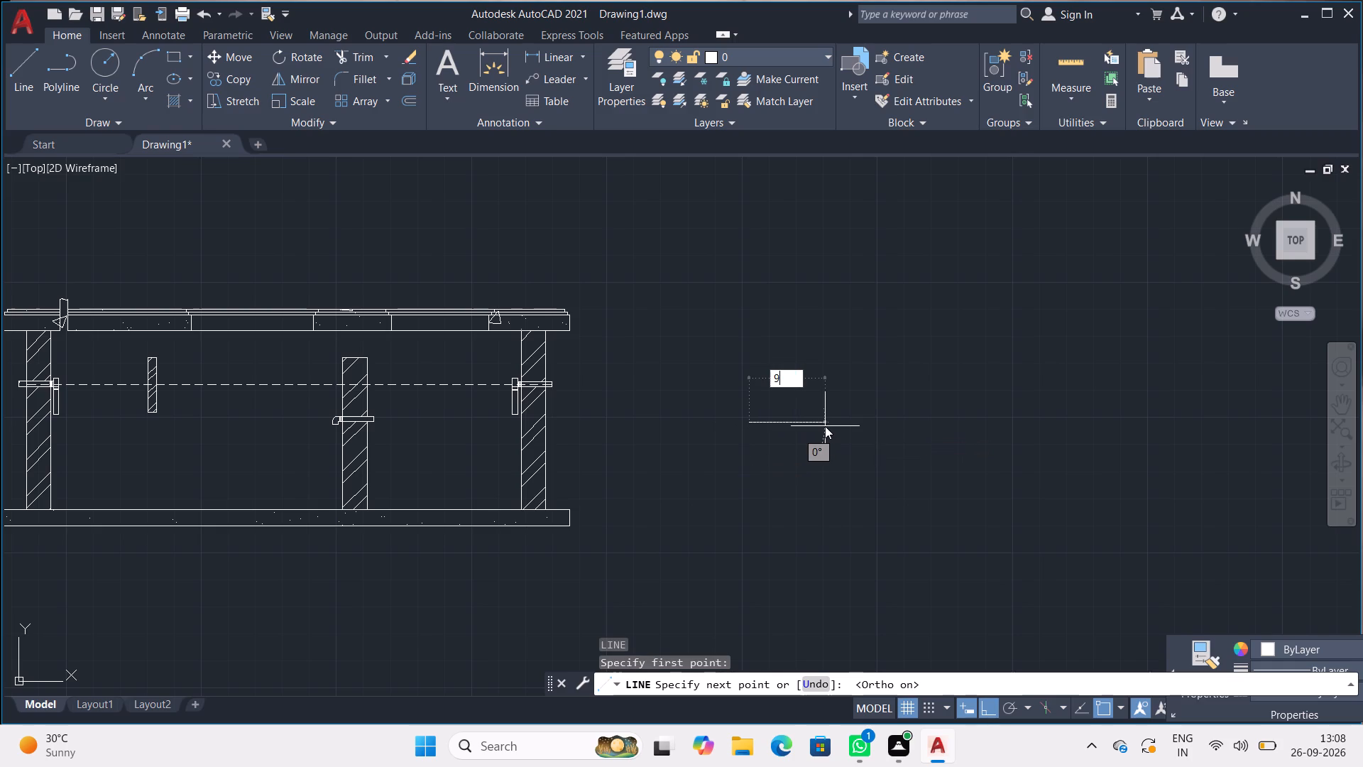
key("shift+quotedbl")
key("Return")
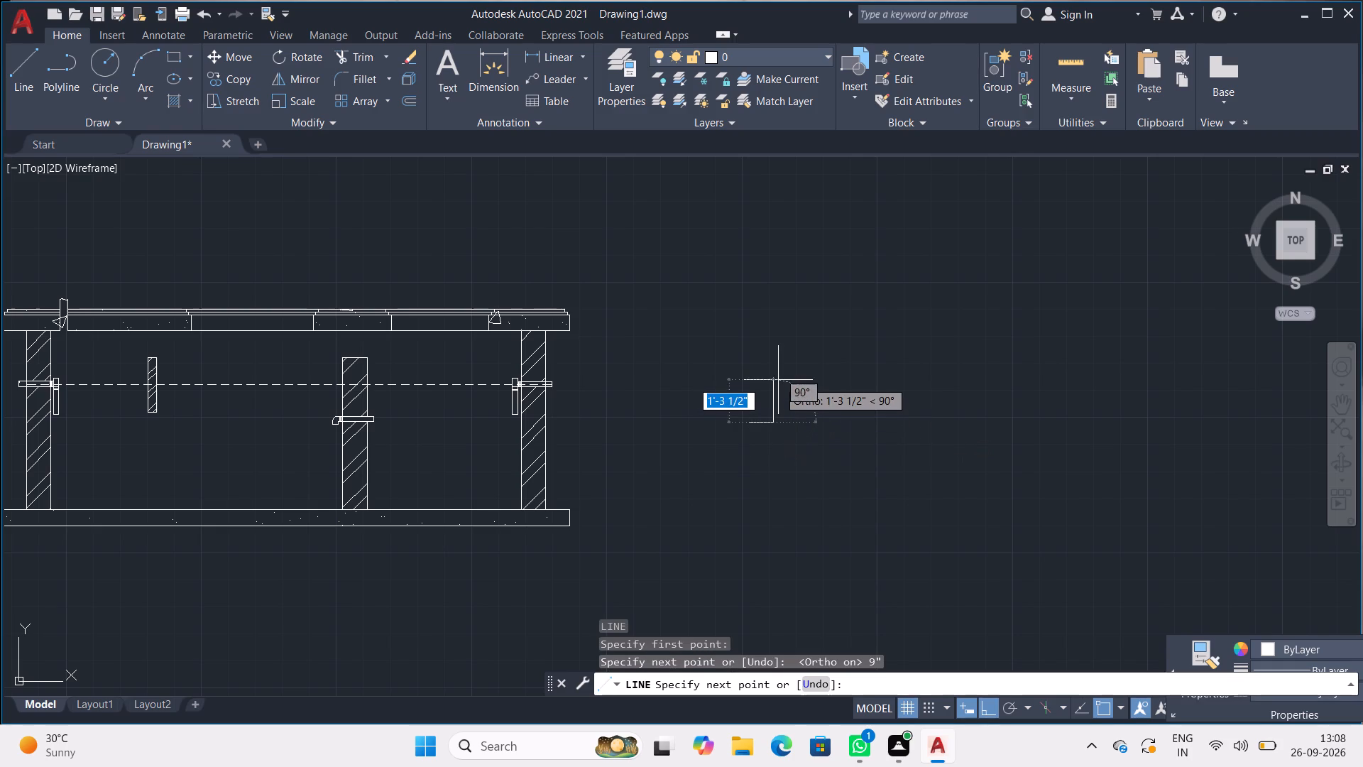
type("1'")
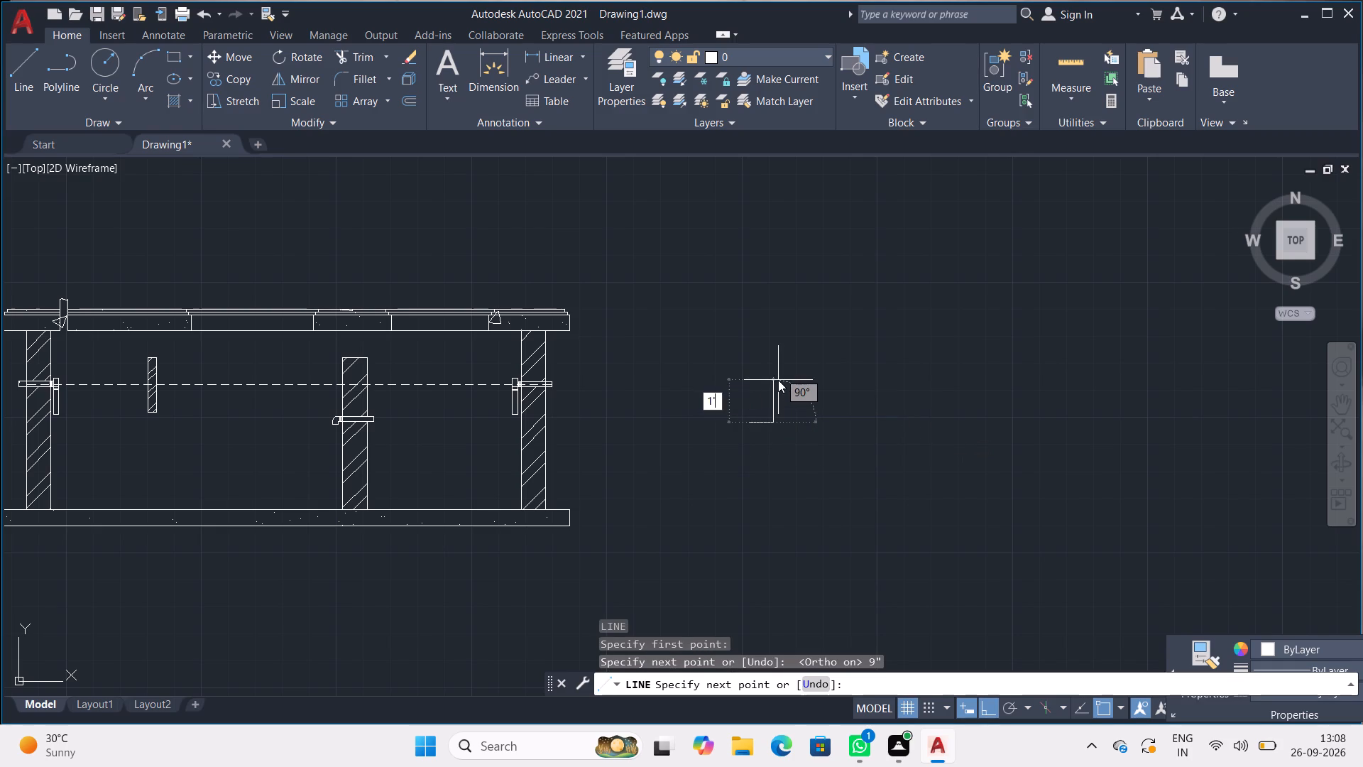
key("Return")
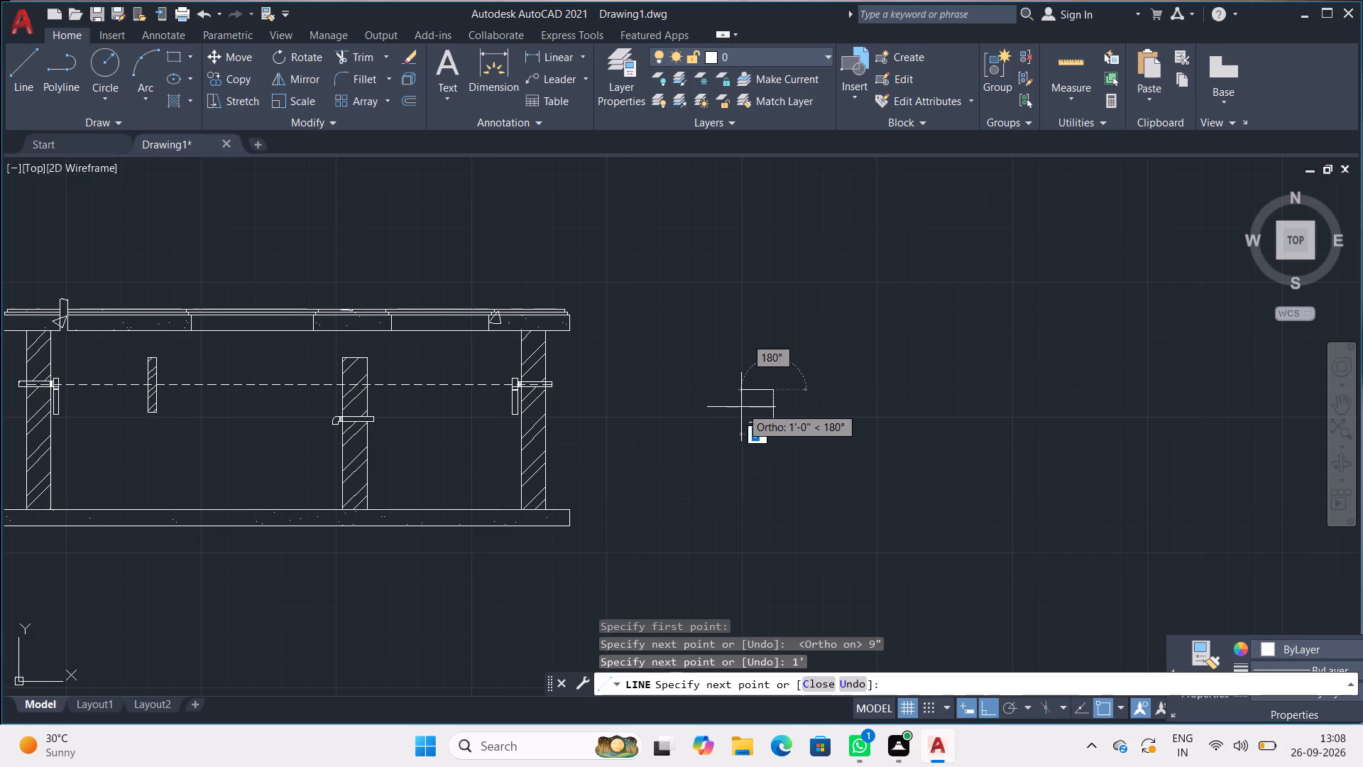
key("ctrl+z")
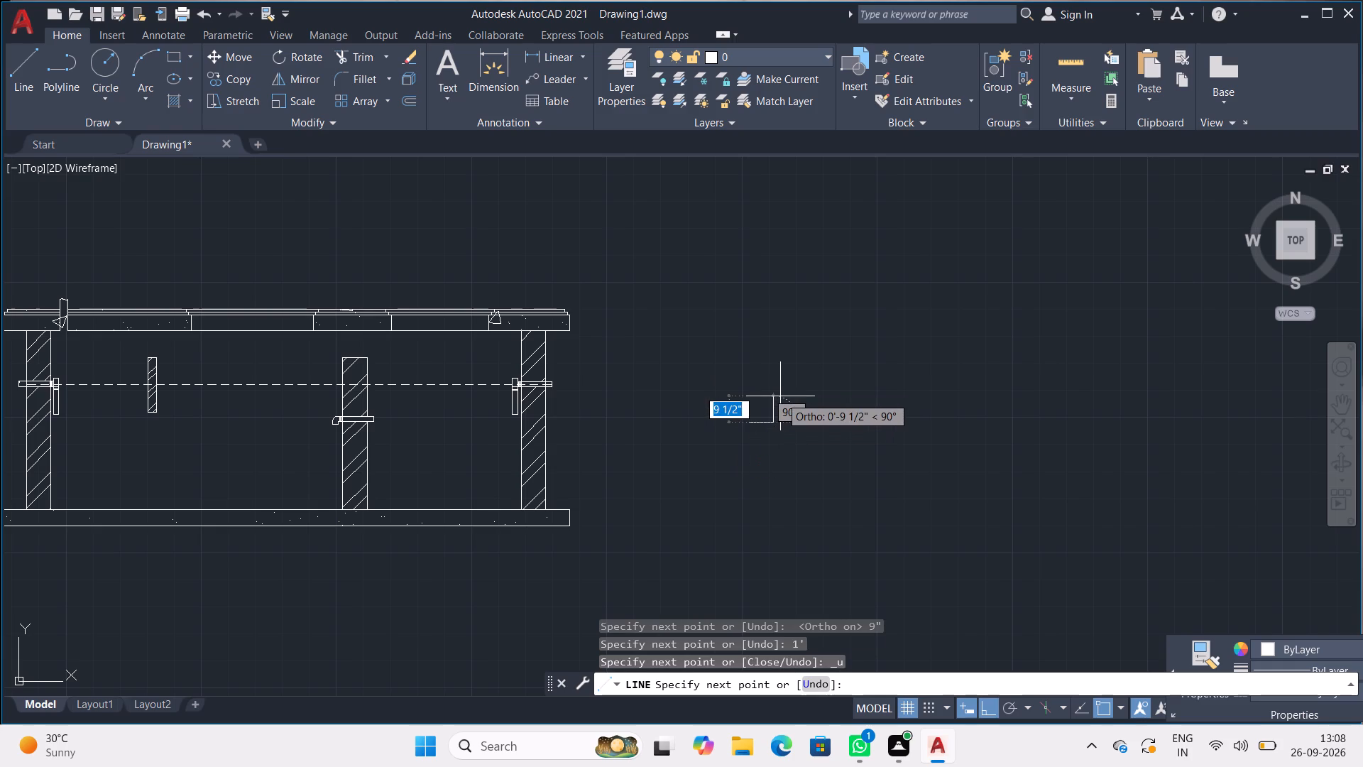
Close the base line into a thin rectangle 9" long and 1" high.
key("1")
key("shift+quotedbl")
key("Return")
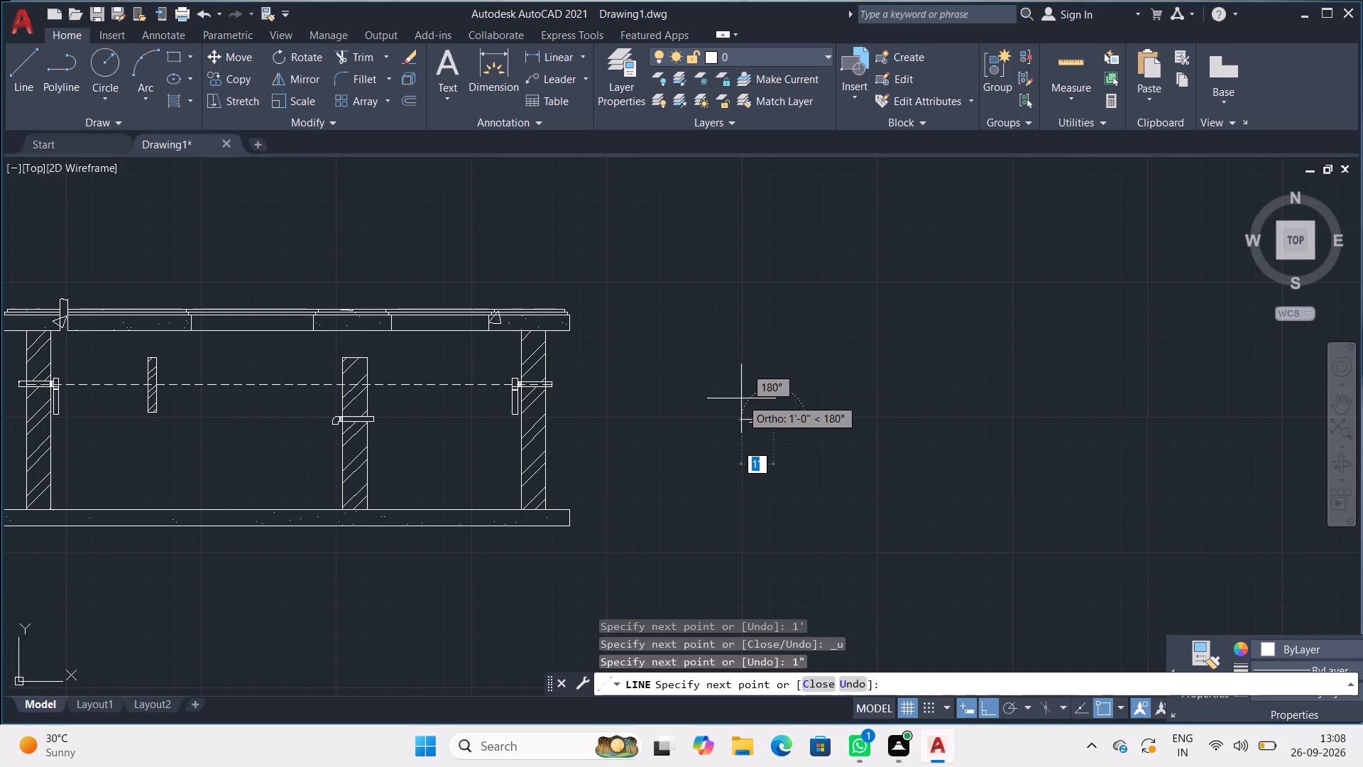
scroll(741, 398, "up", 4)
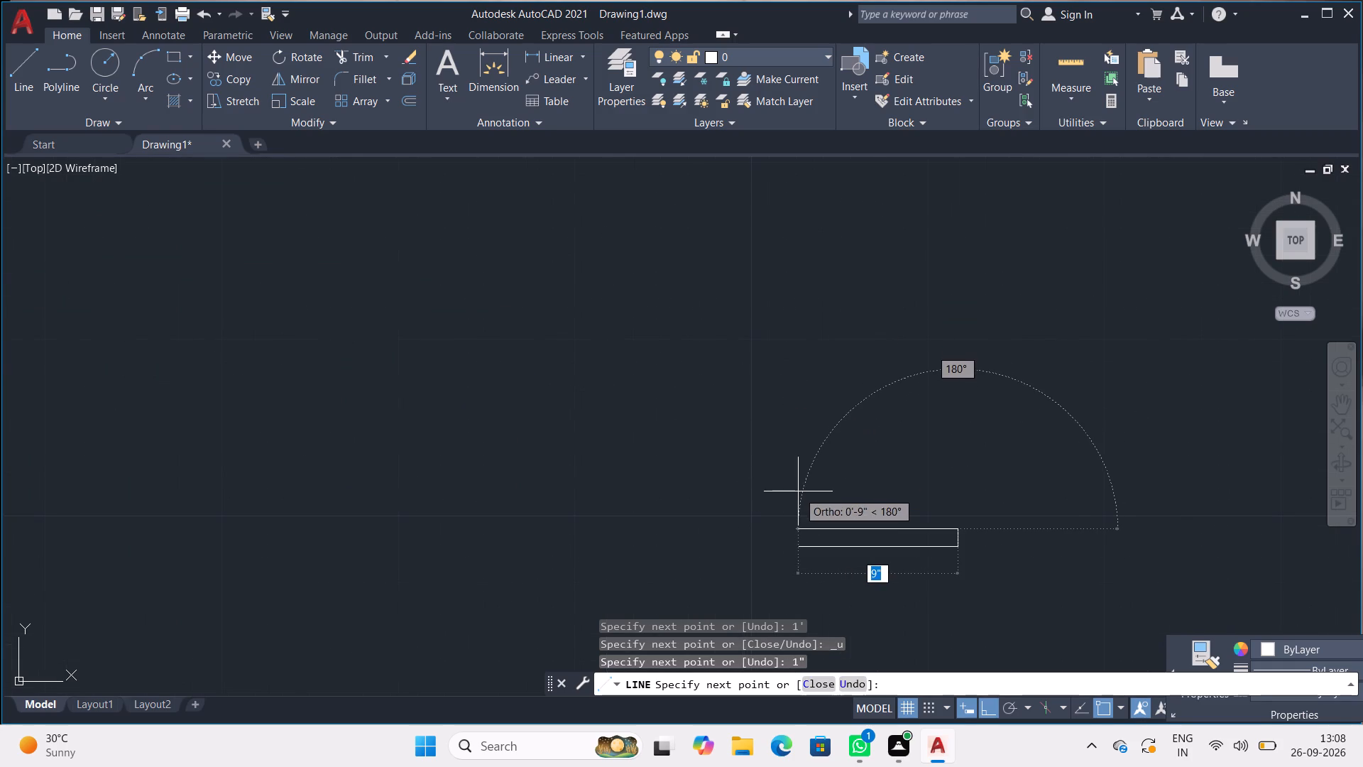
type("9\"")
key("Return")
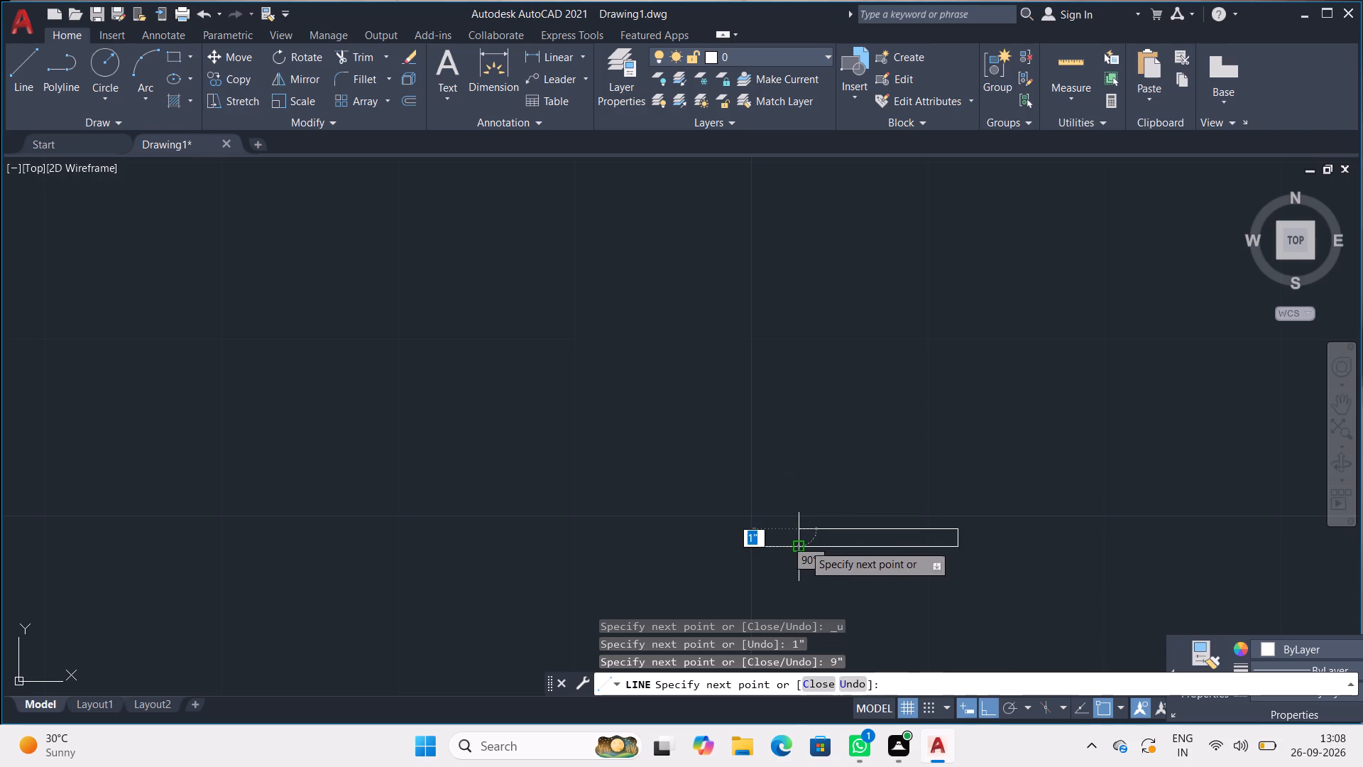
left_click(800, 548)
key("space")
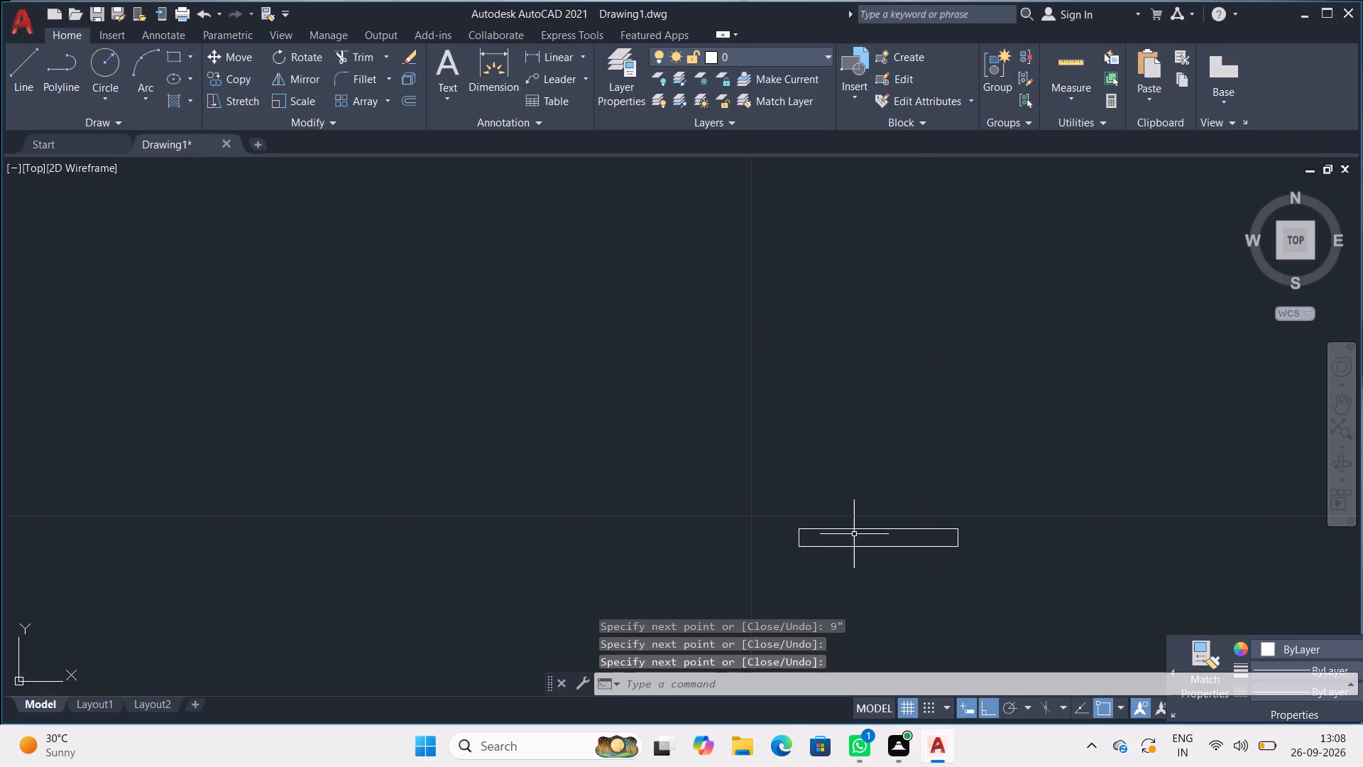
Copy the 9" by 1" rectangle and paste the duplicate to the right of the original, slightly higher.
middle_click_drag(836, 505, 775, 376)
left_click_drag(956, 371, 740, 357)
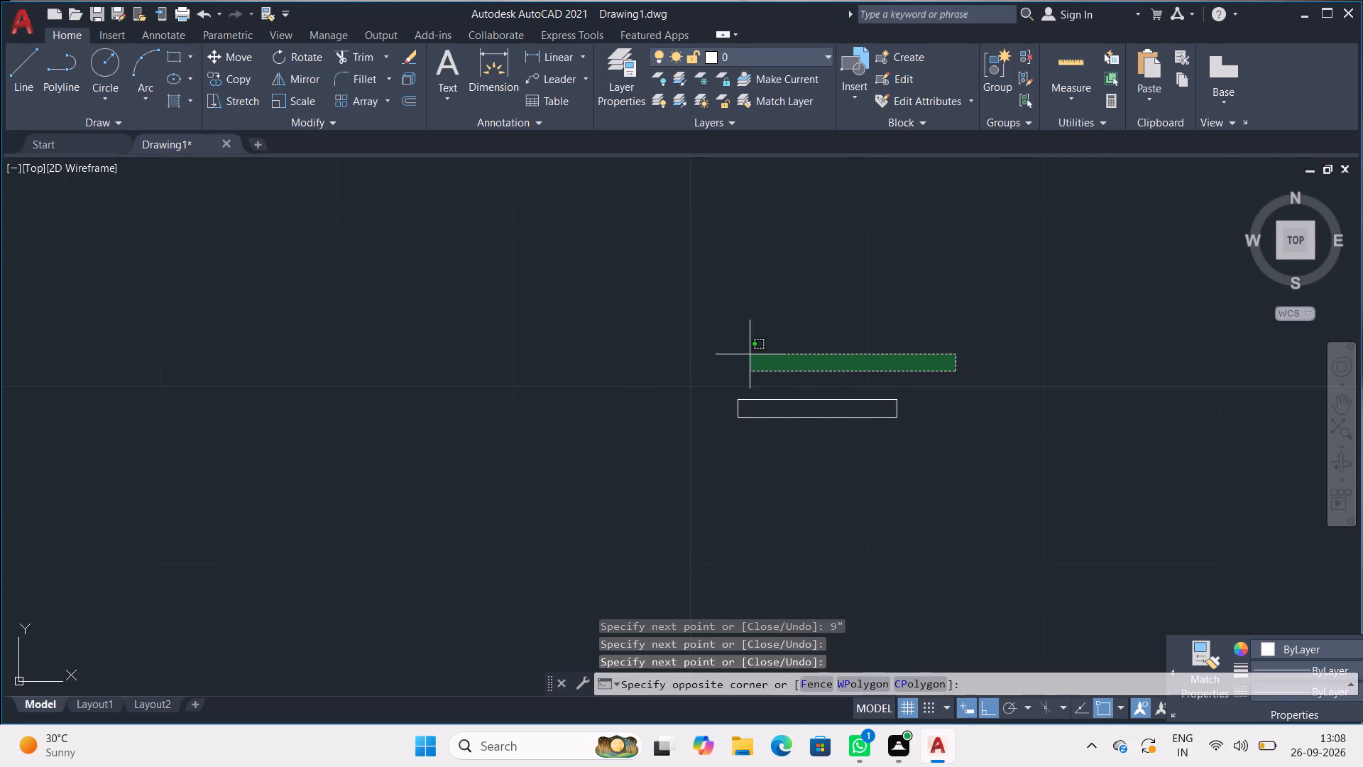
left_click_drag(740, 357, 920, 491)
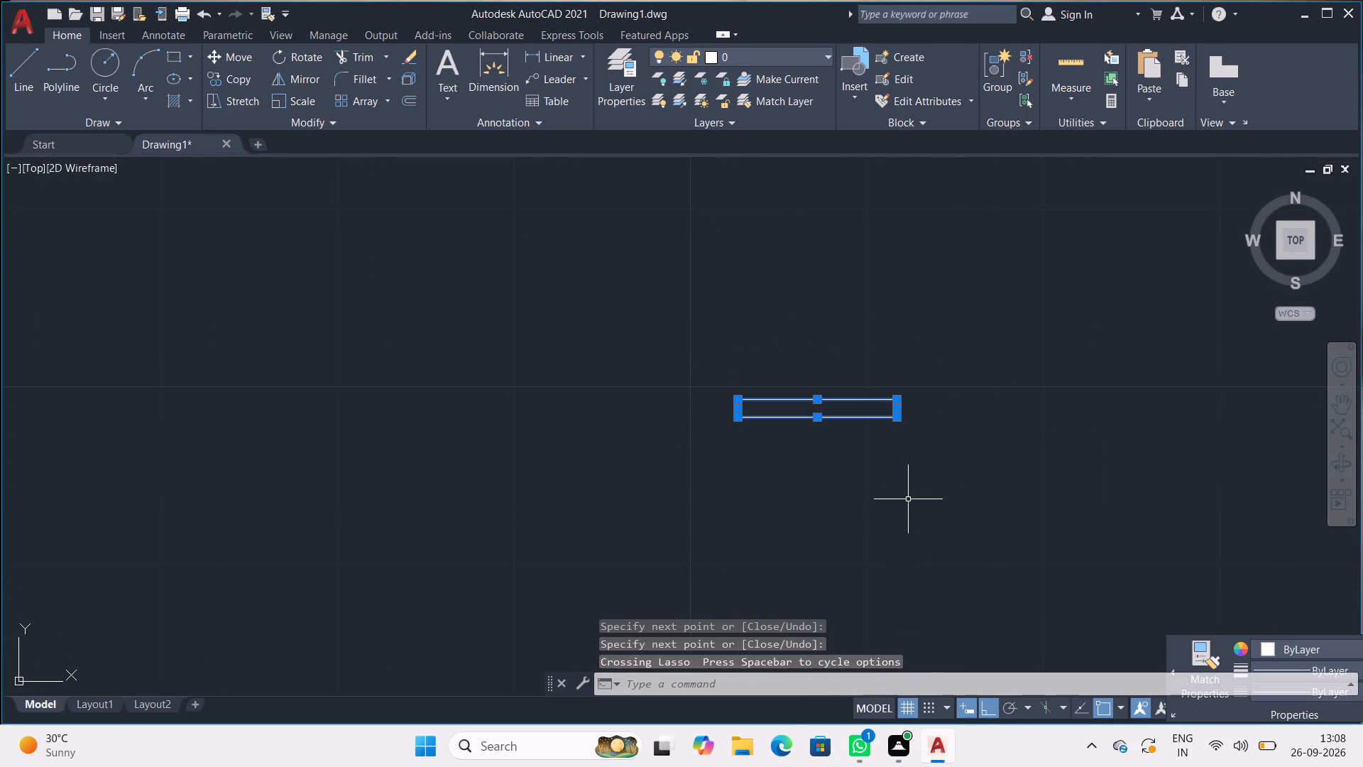
key("ctrl+c")
key("ctrl+v")
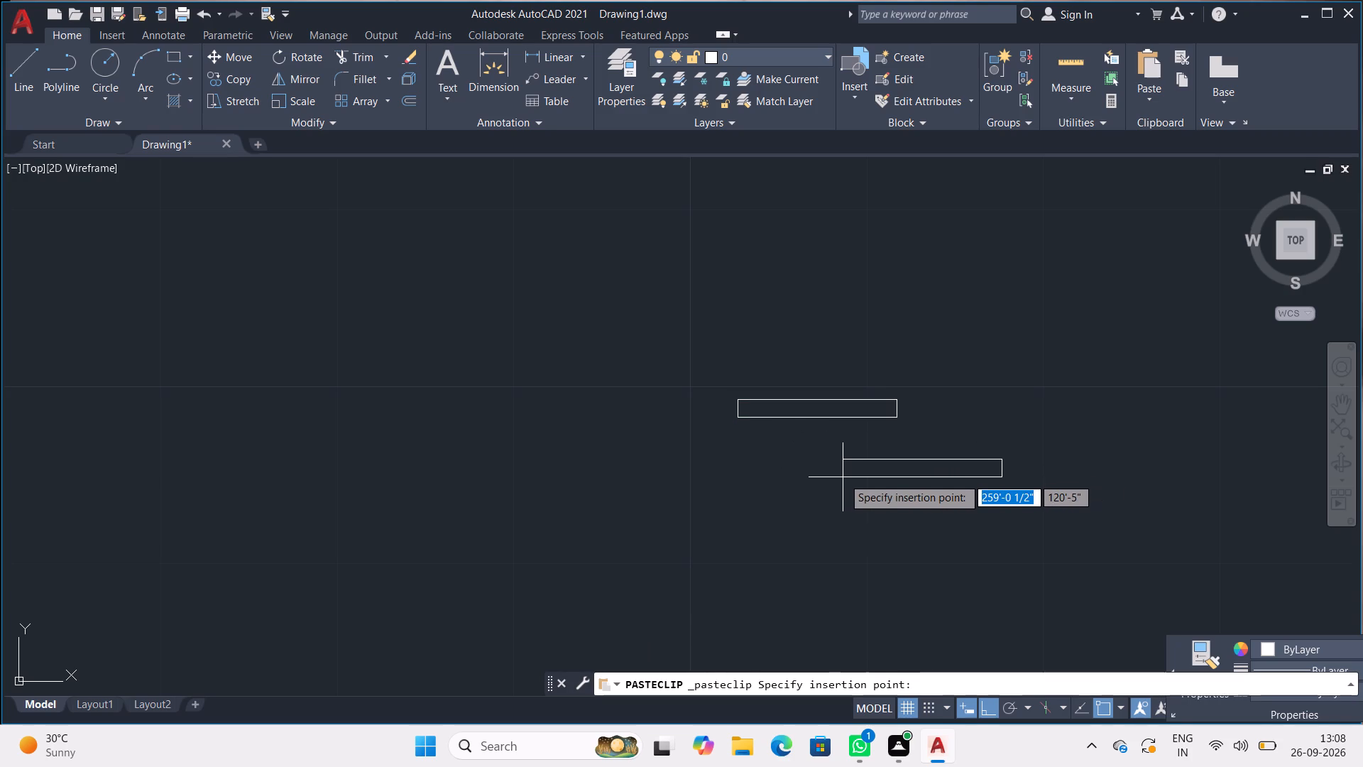
middle_click_drag(843, 477, 816, 430)
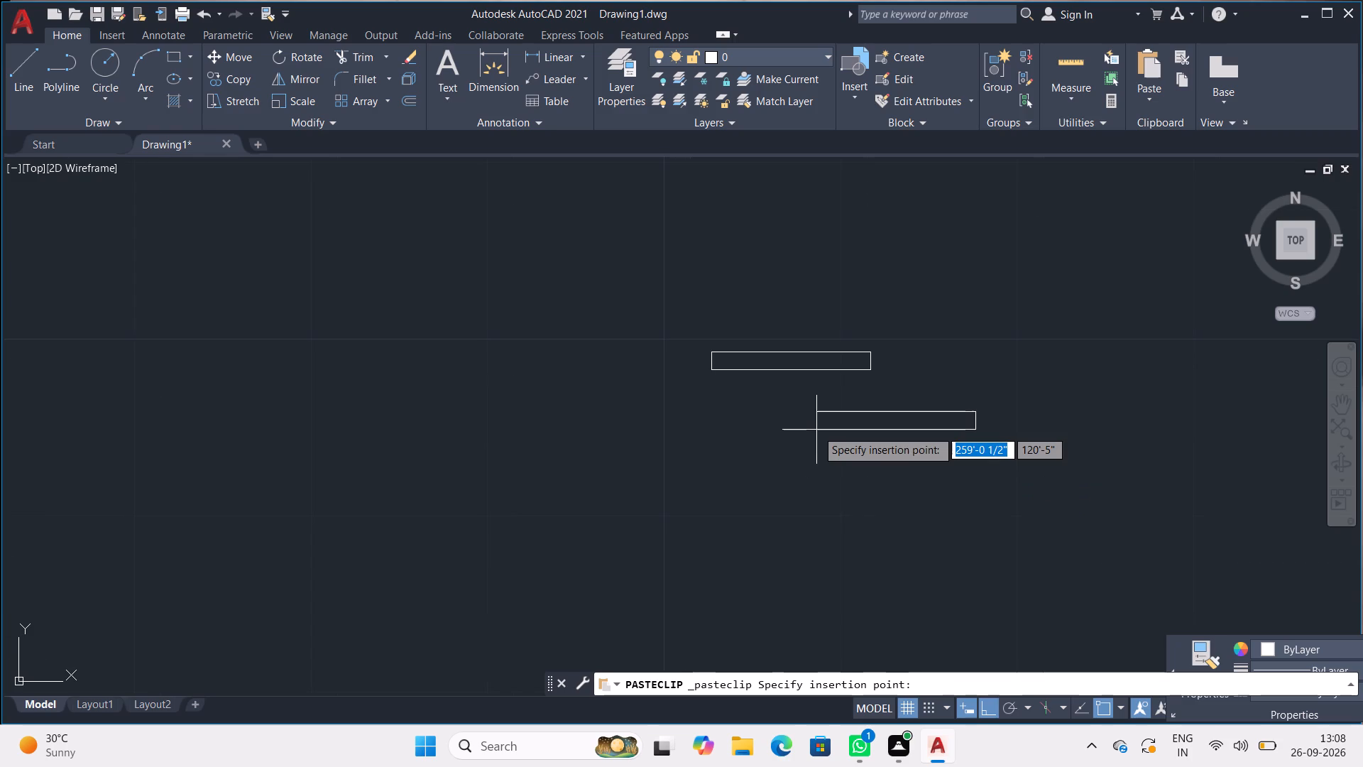
left_click(921, 348)
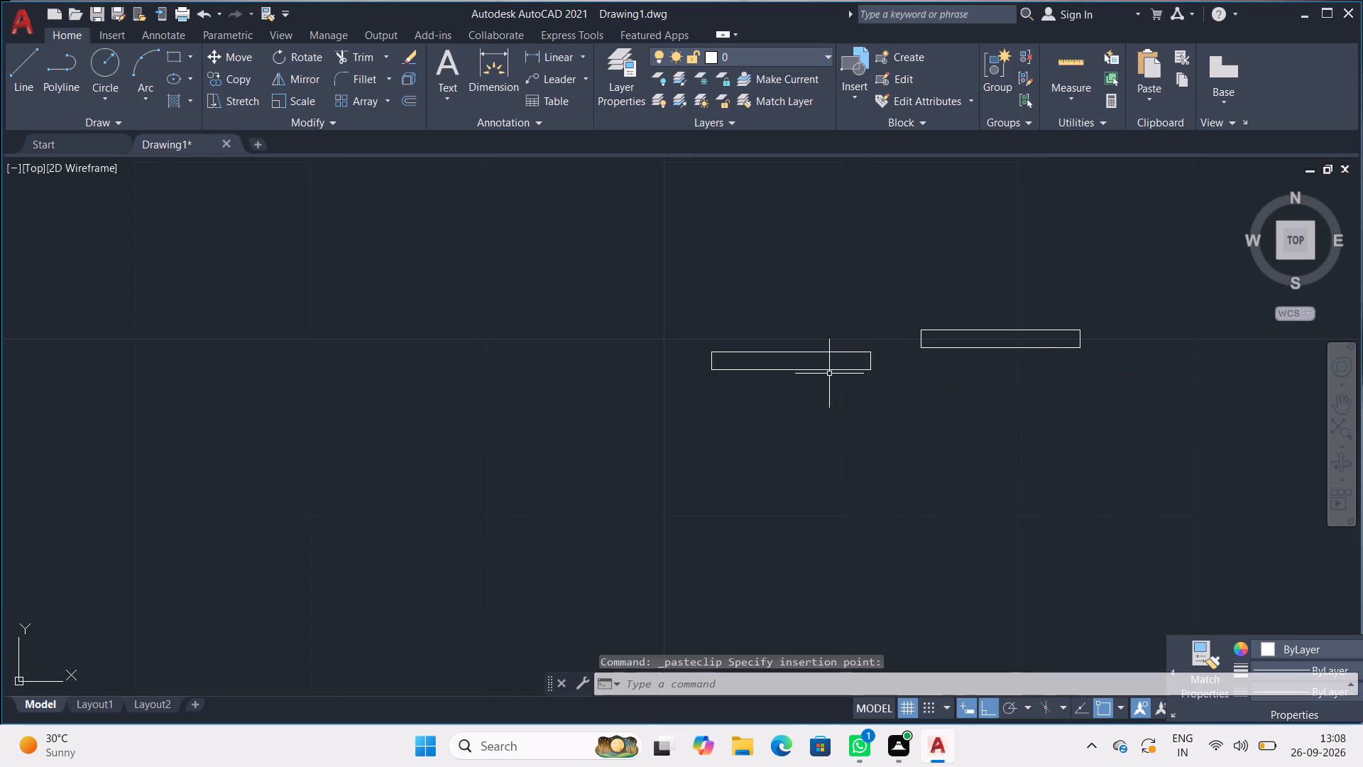
Draw a short horizontal guide line starting 10" below the midpoint of the original rectangle's bottom edge.
key("l")
key("Return")
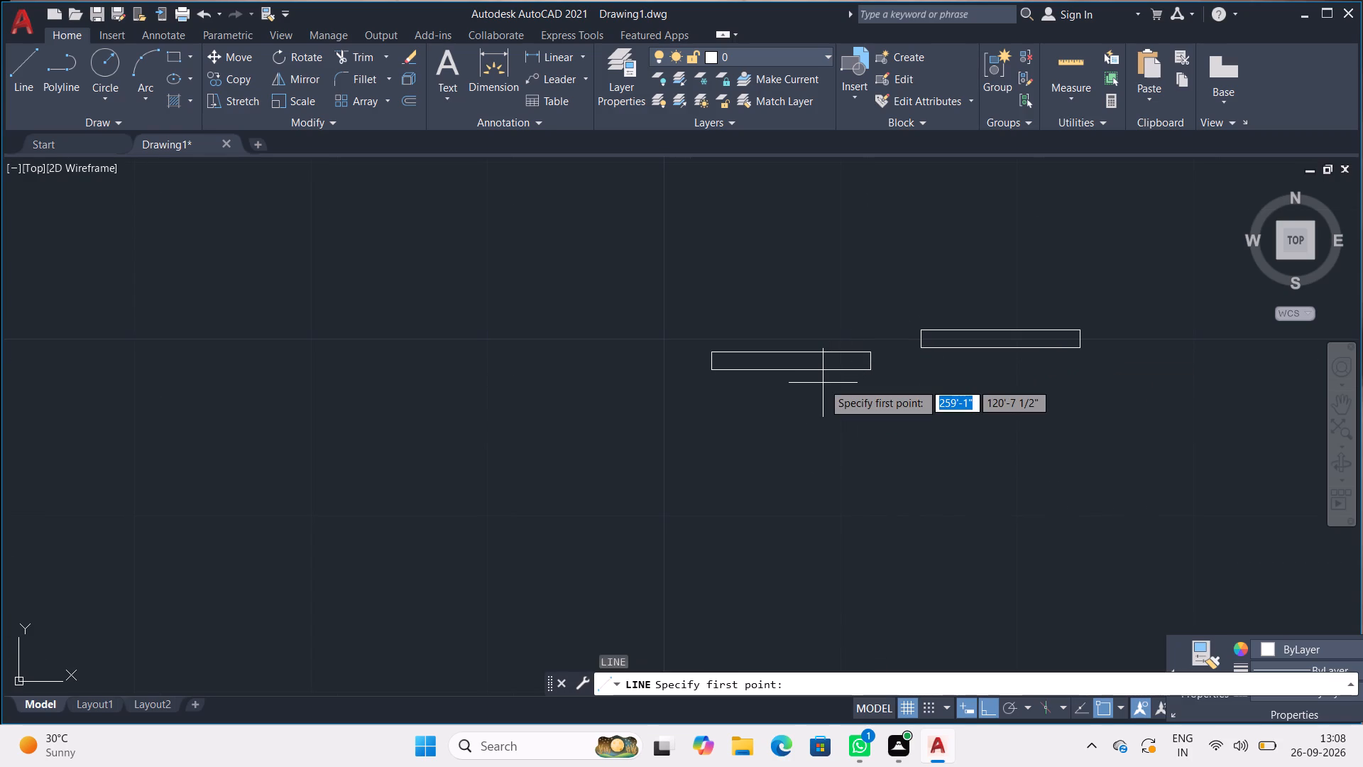
type("TK")
key("Return")
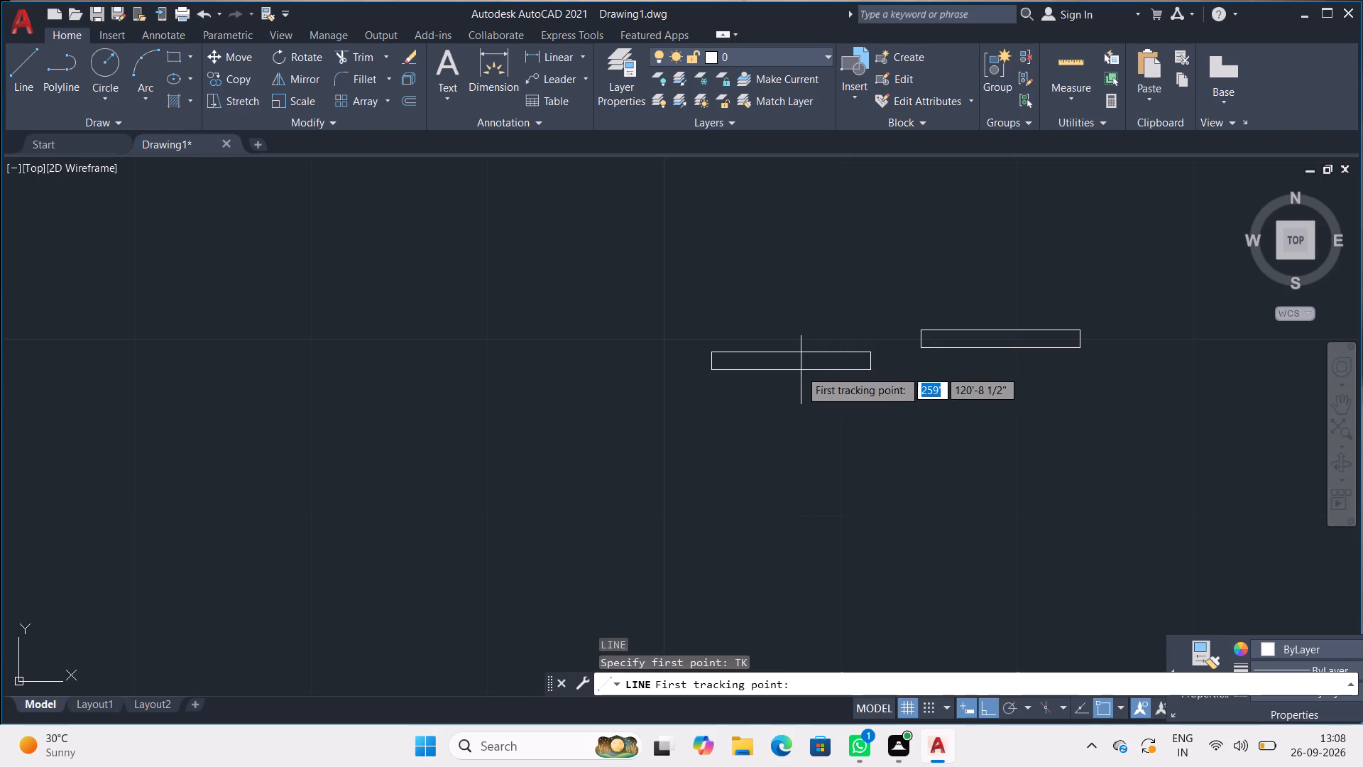
left_click(787, 370)
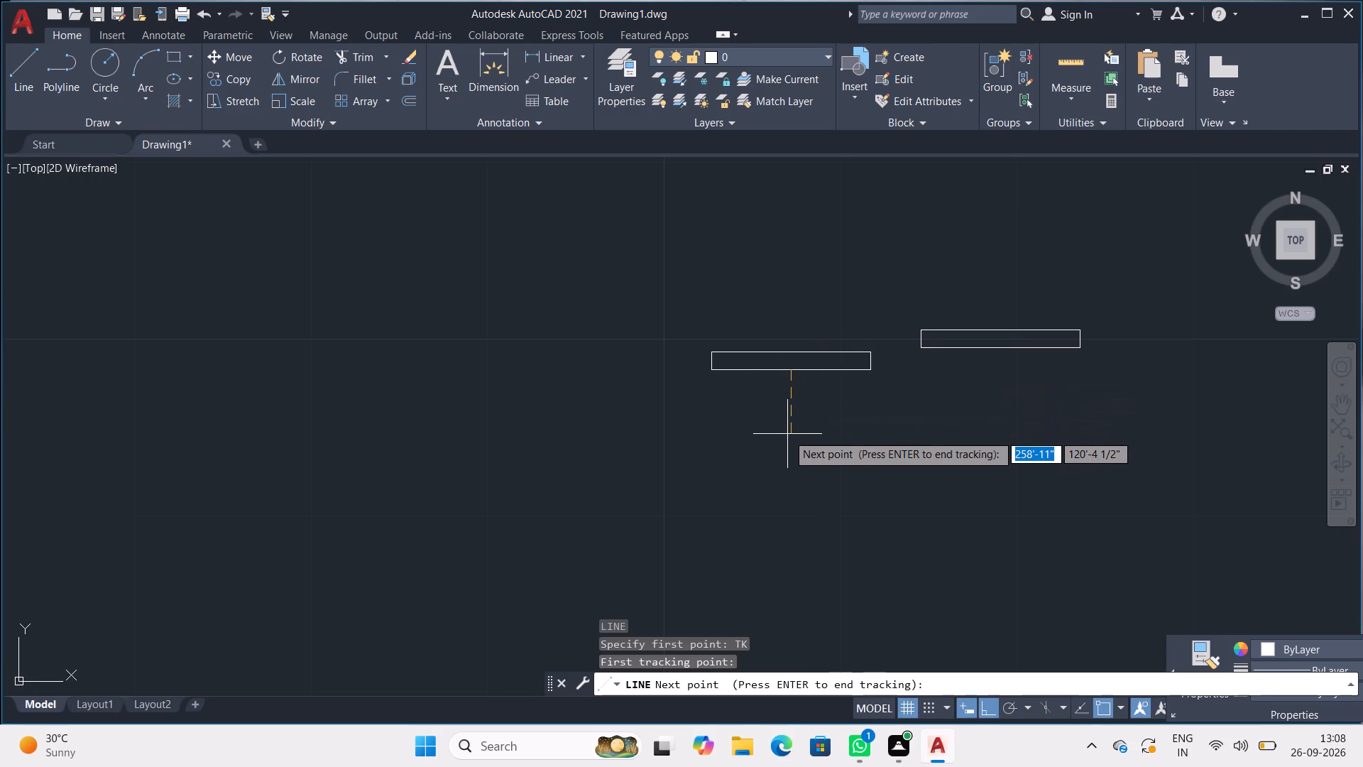
type("10\"")
key("Return")
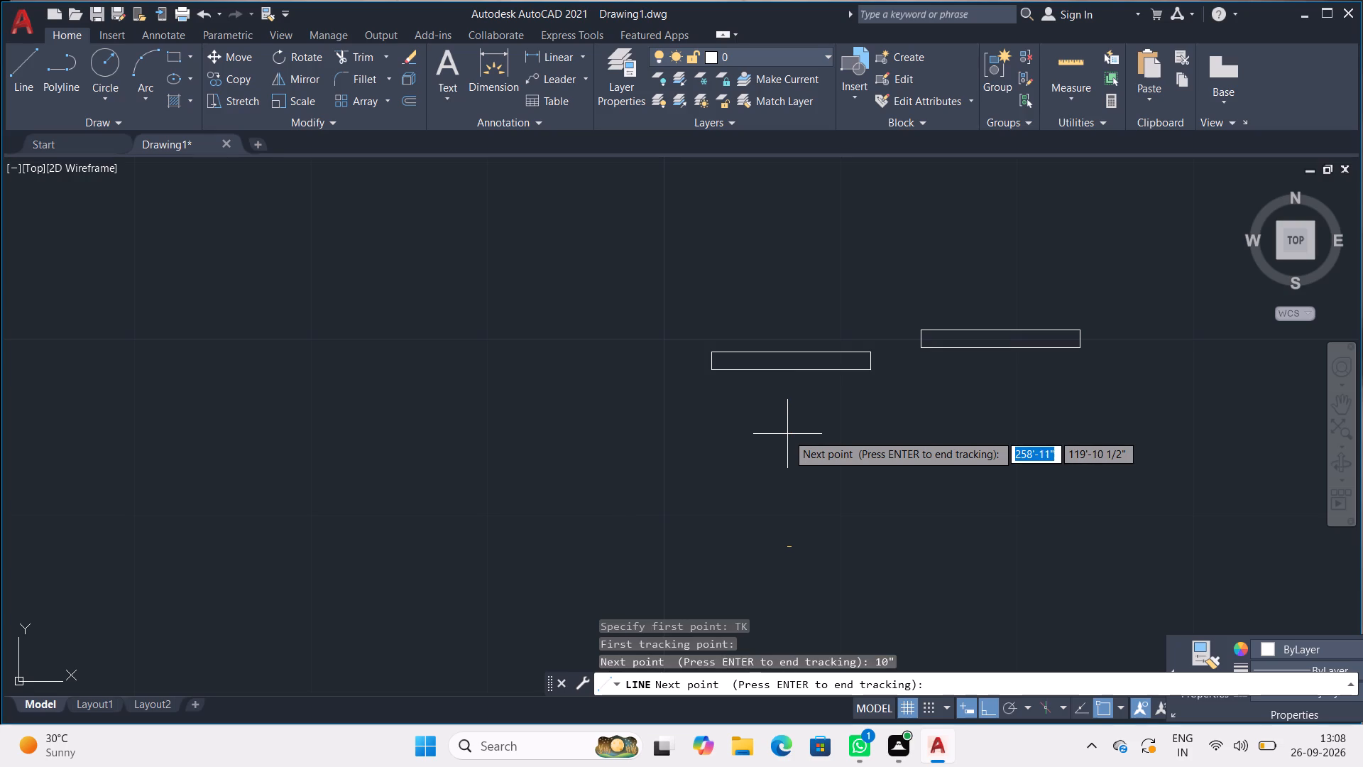
key("Return")
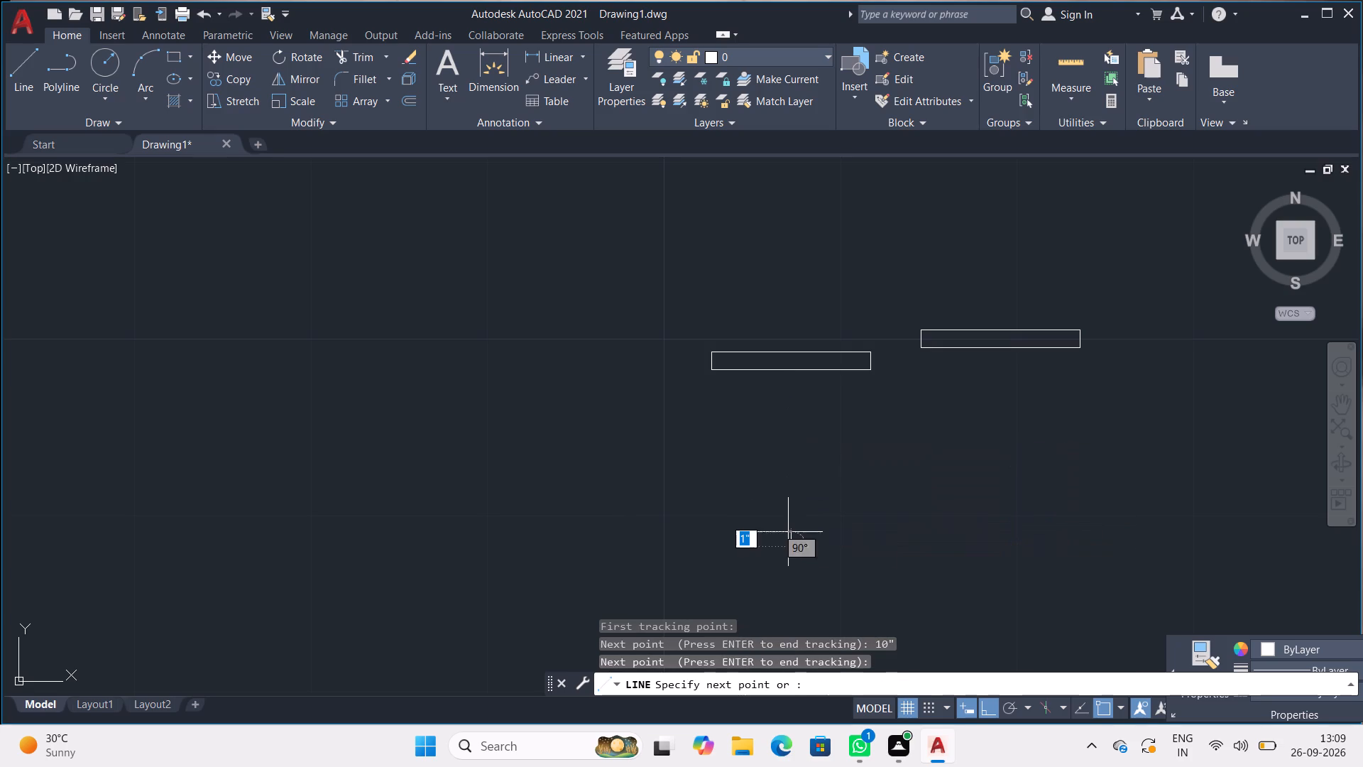
left_click(893, 545)
key("space")
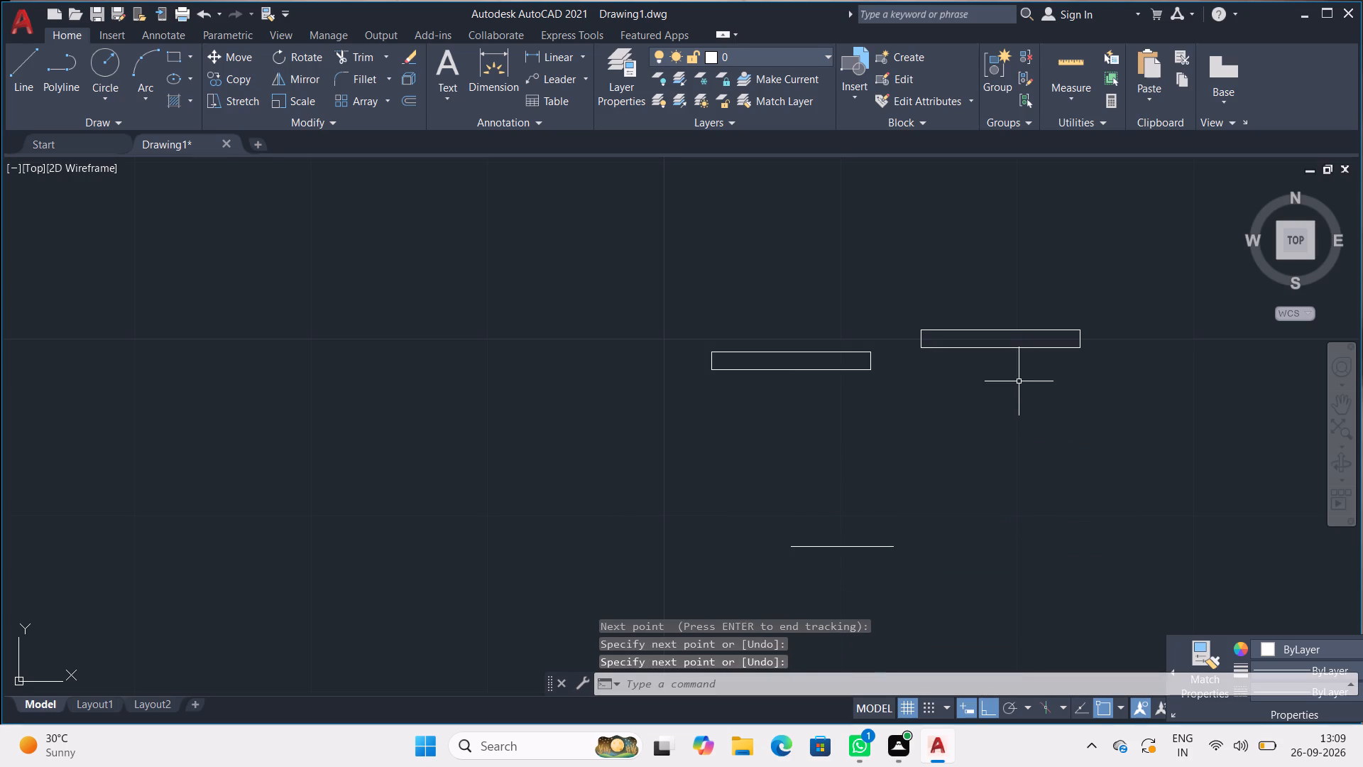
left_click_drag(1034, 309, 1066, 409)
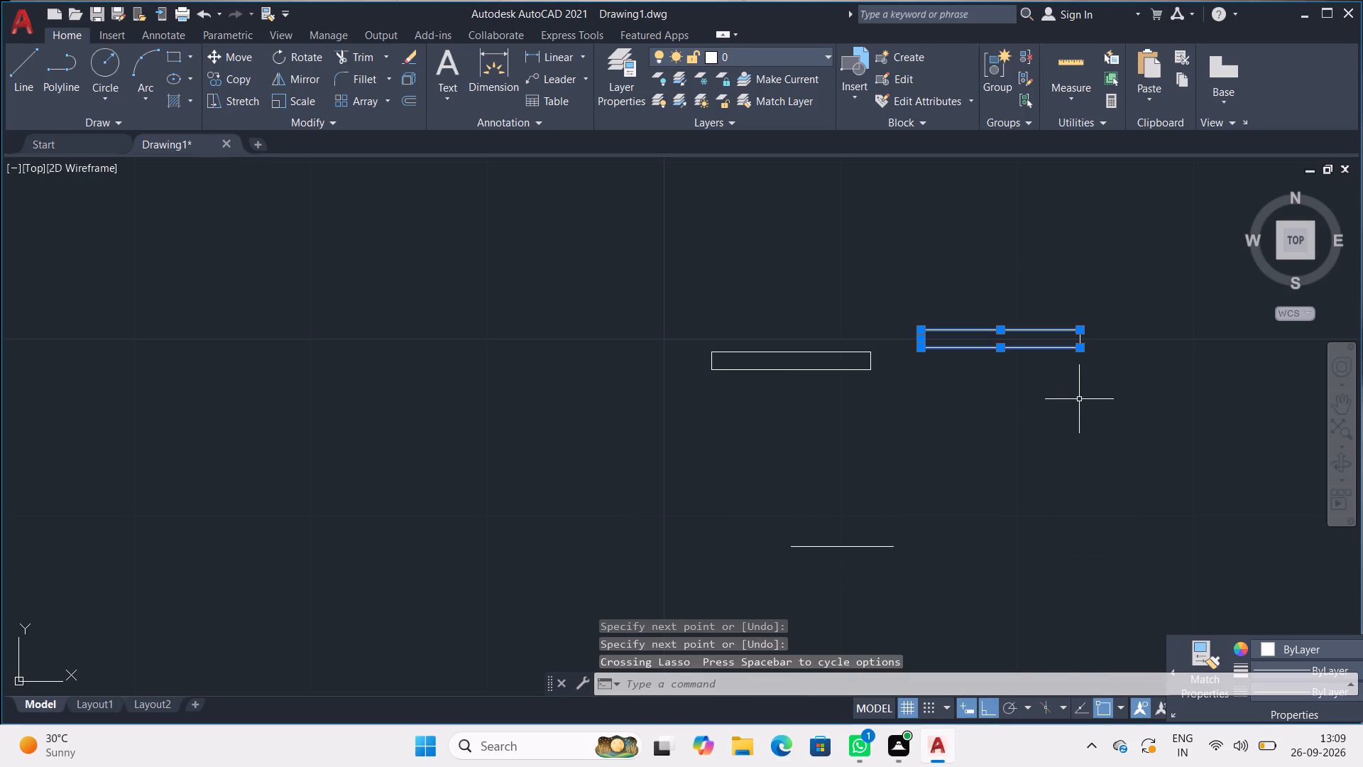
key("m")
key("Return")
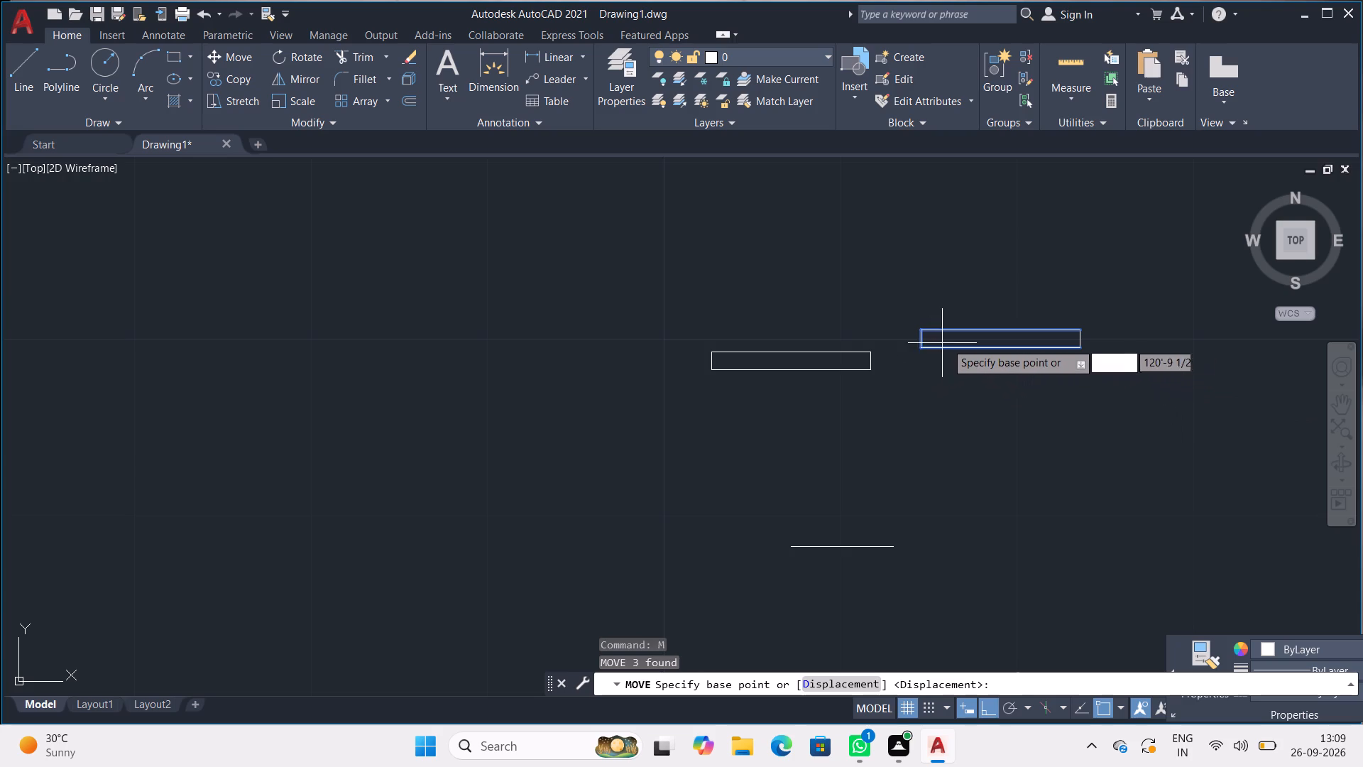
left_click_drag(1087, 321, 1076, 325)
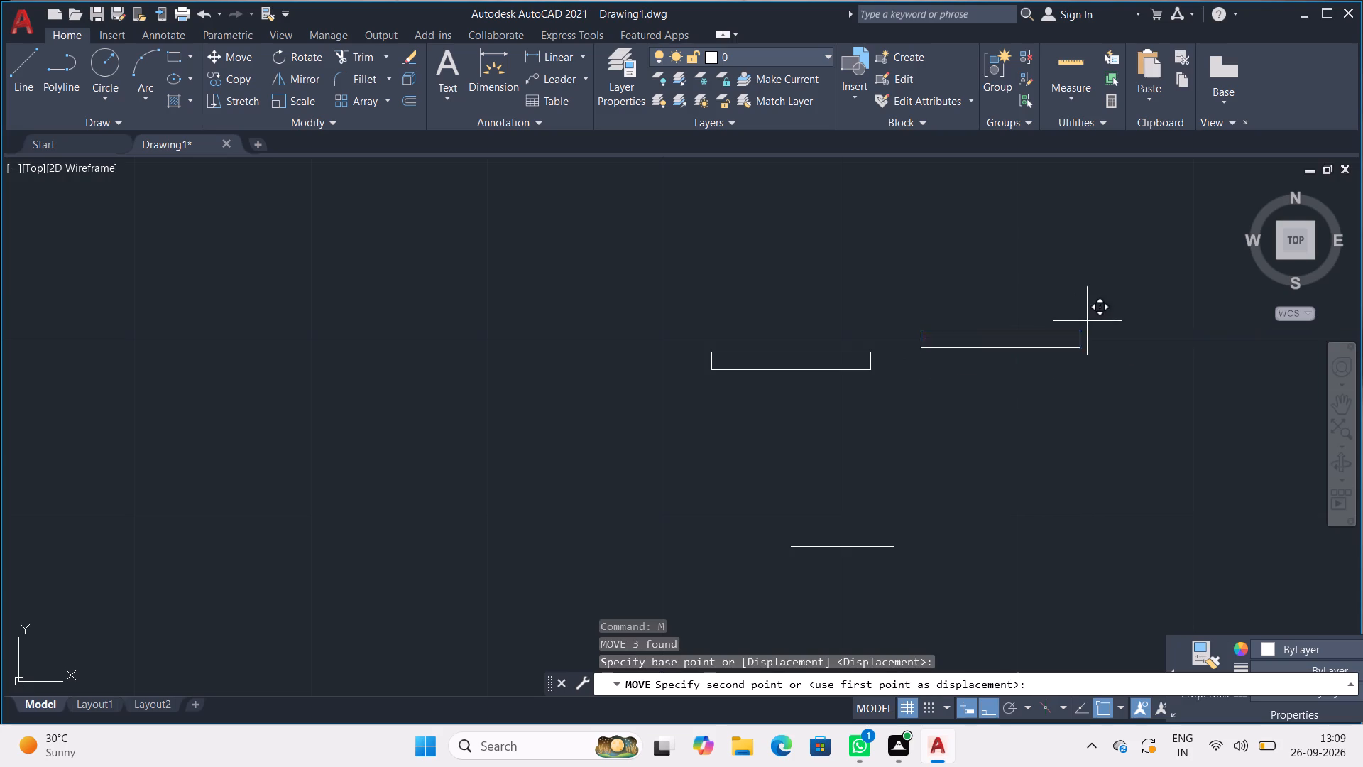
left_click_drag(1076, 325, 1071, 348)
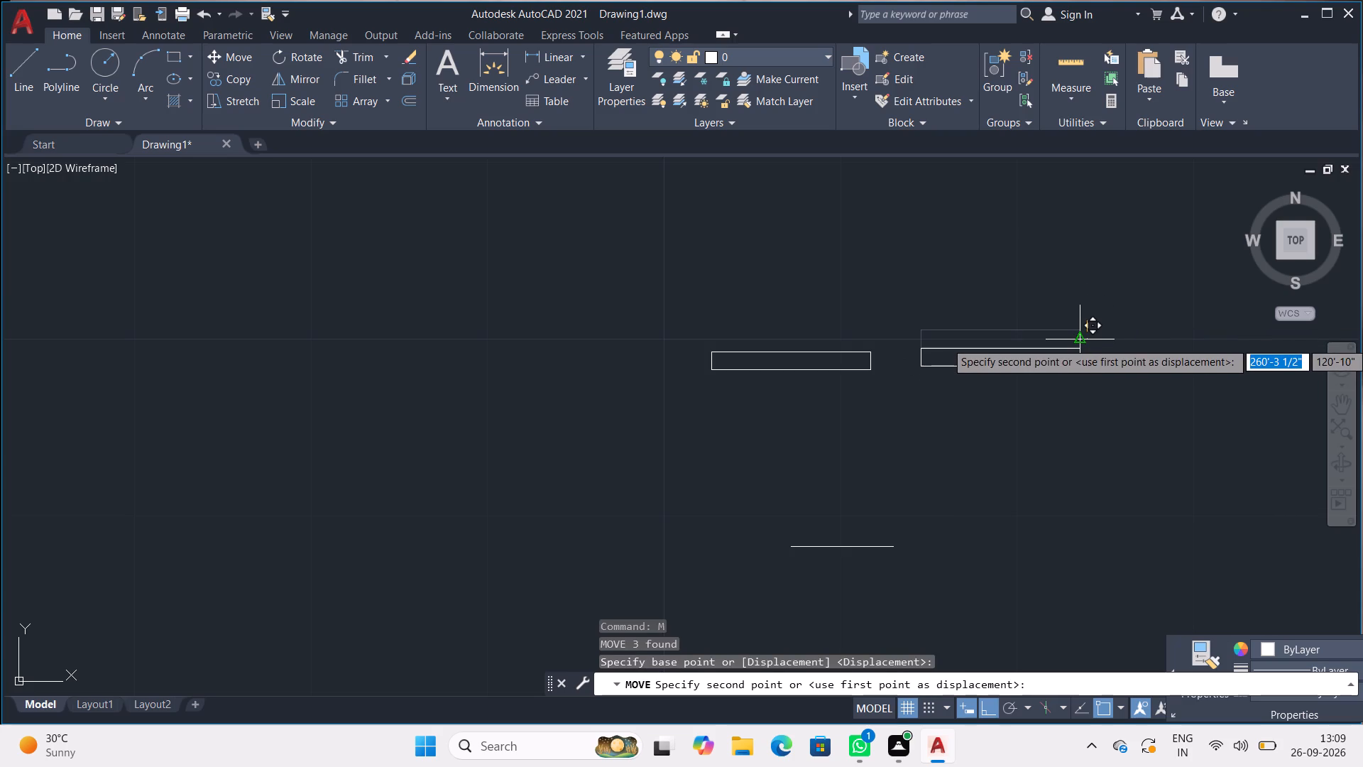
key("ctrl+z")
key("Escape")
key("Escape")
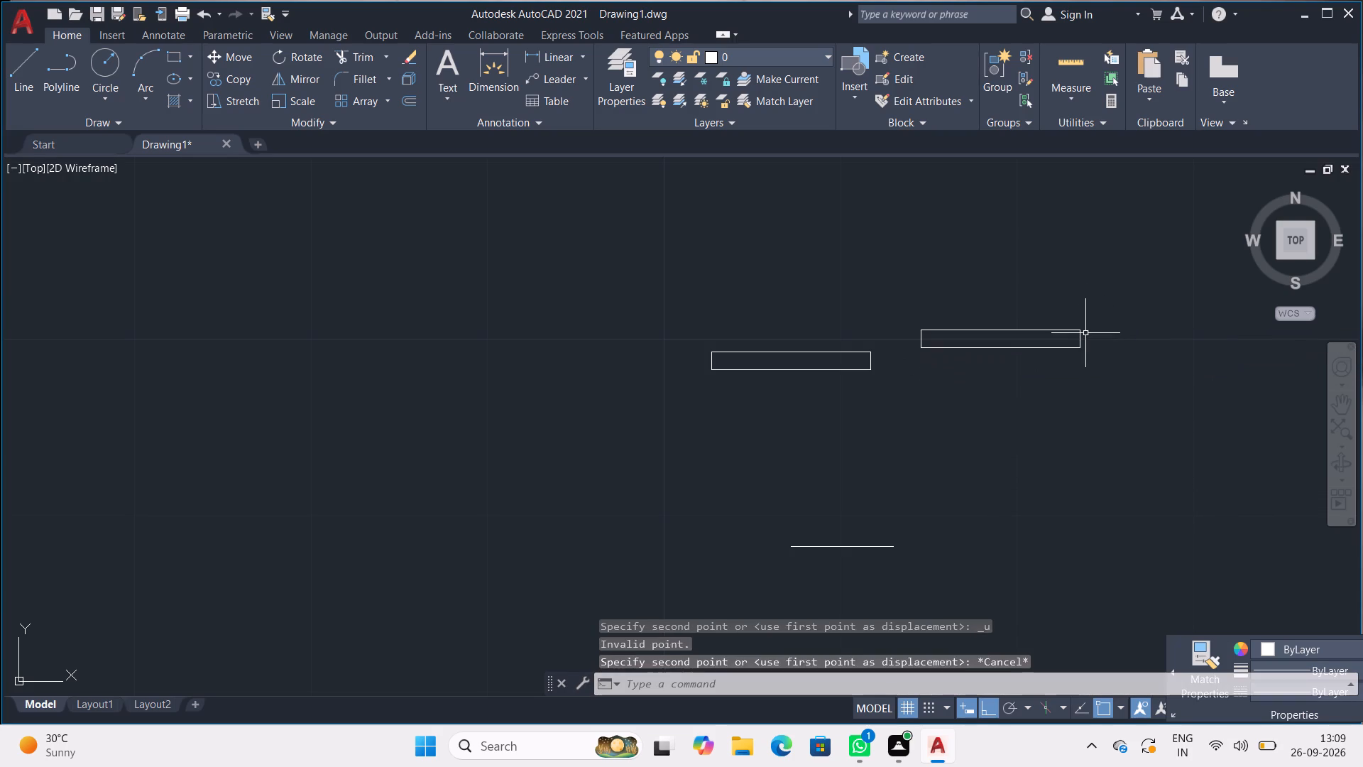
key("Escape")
Move the whole copied rectangle by its lower left corner onto the left end of the guide line.
left_click_drag(1041, 291, 1130, 352)
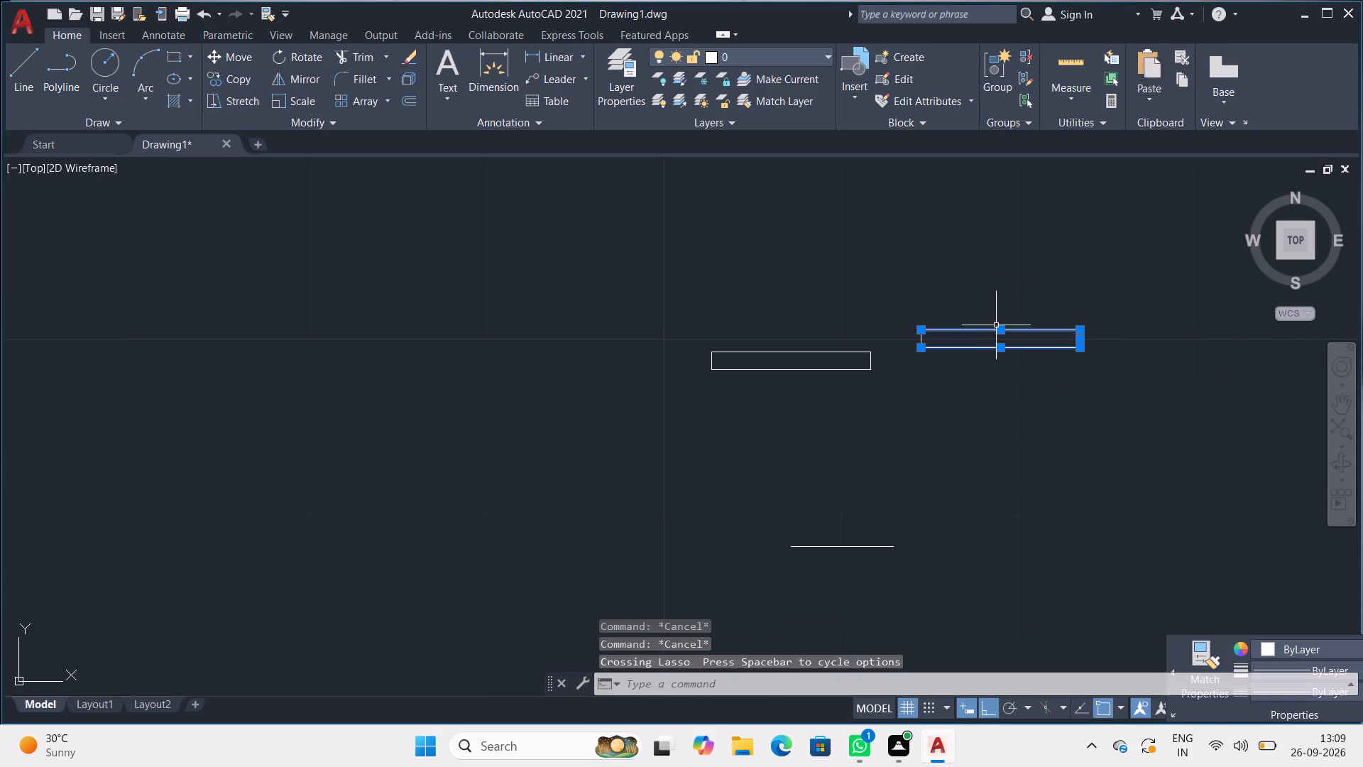
left_click_drag(961, 324, 958, 363)
key("n")
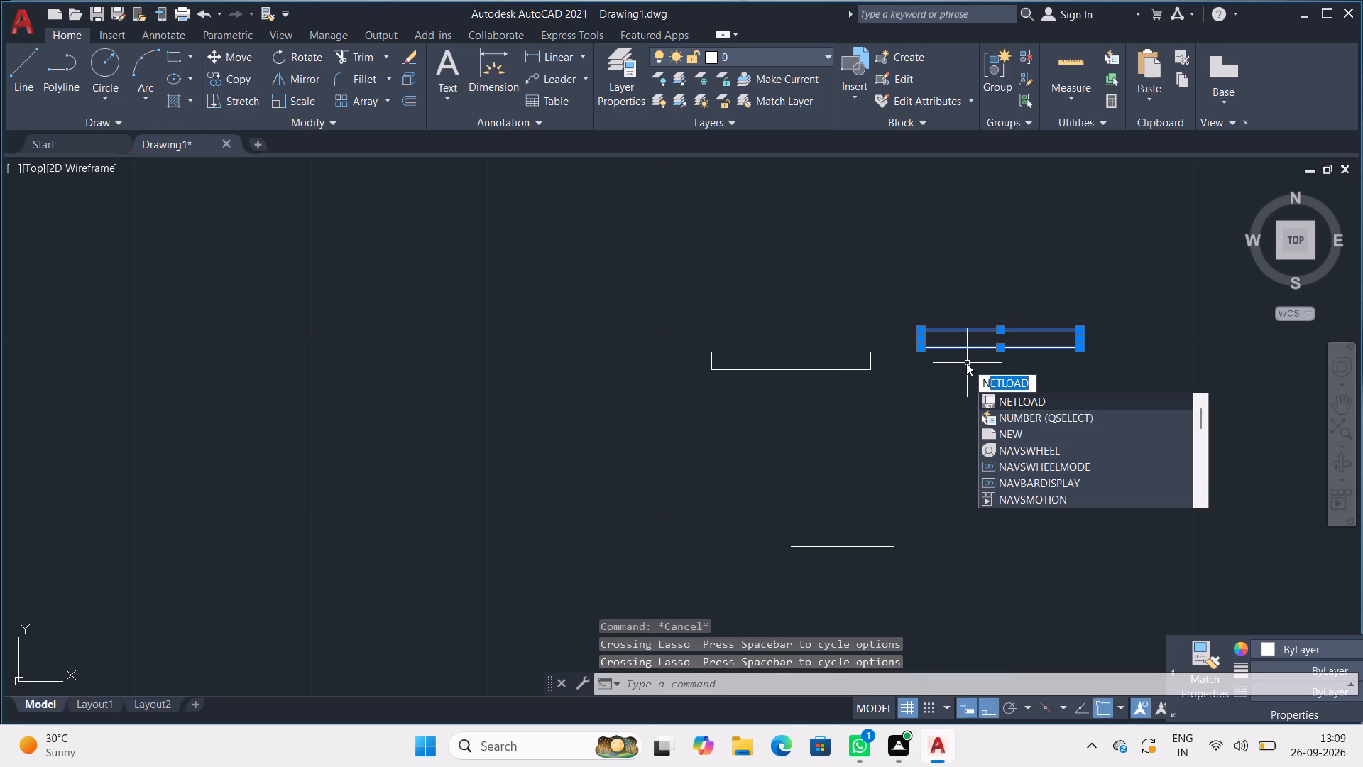
key("BackSpace")
key("BackSpace")
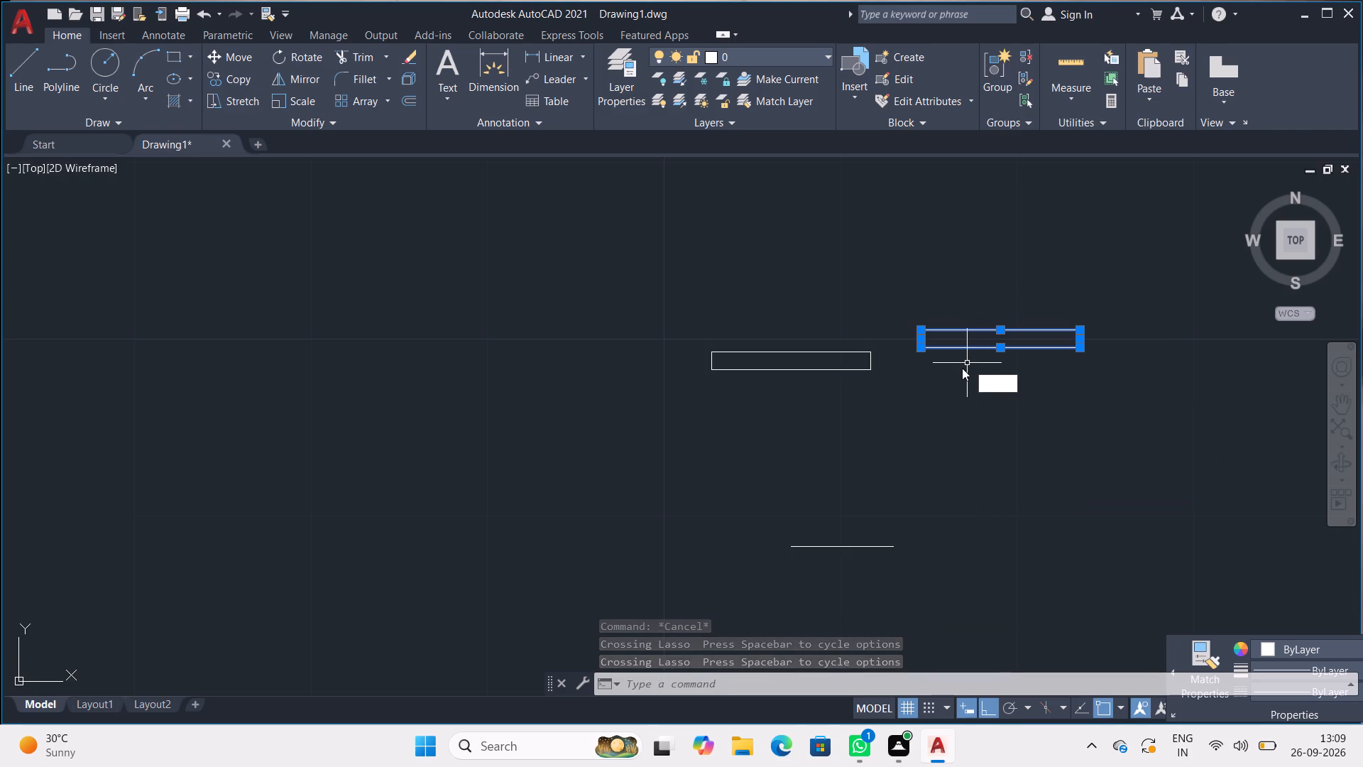
key("m")
key("Return")
left_click(923, 347)
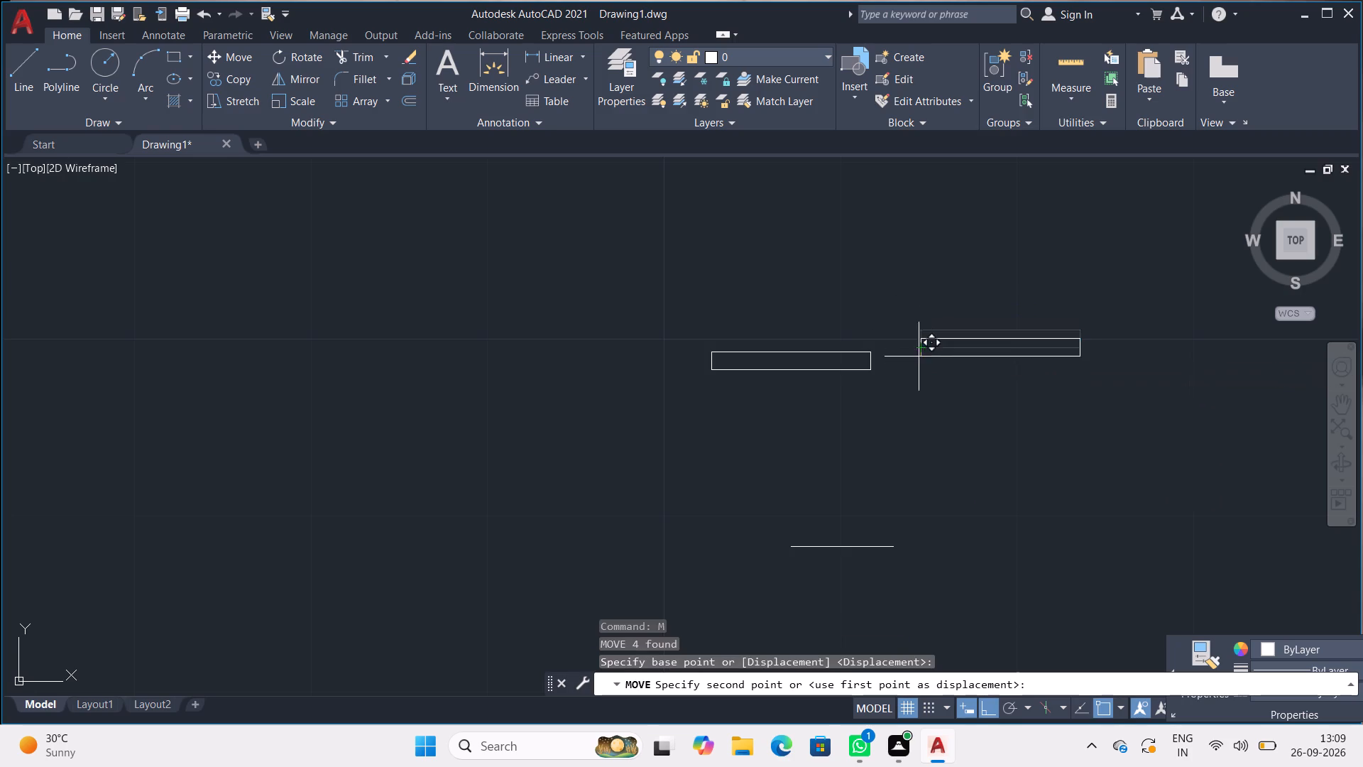
left_click(788, 545)
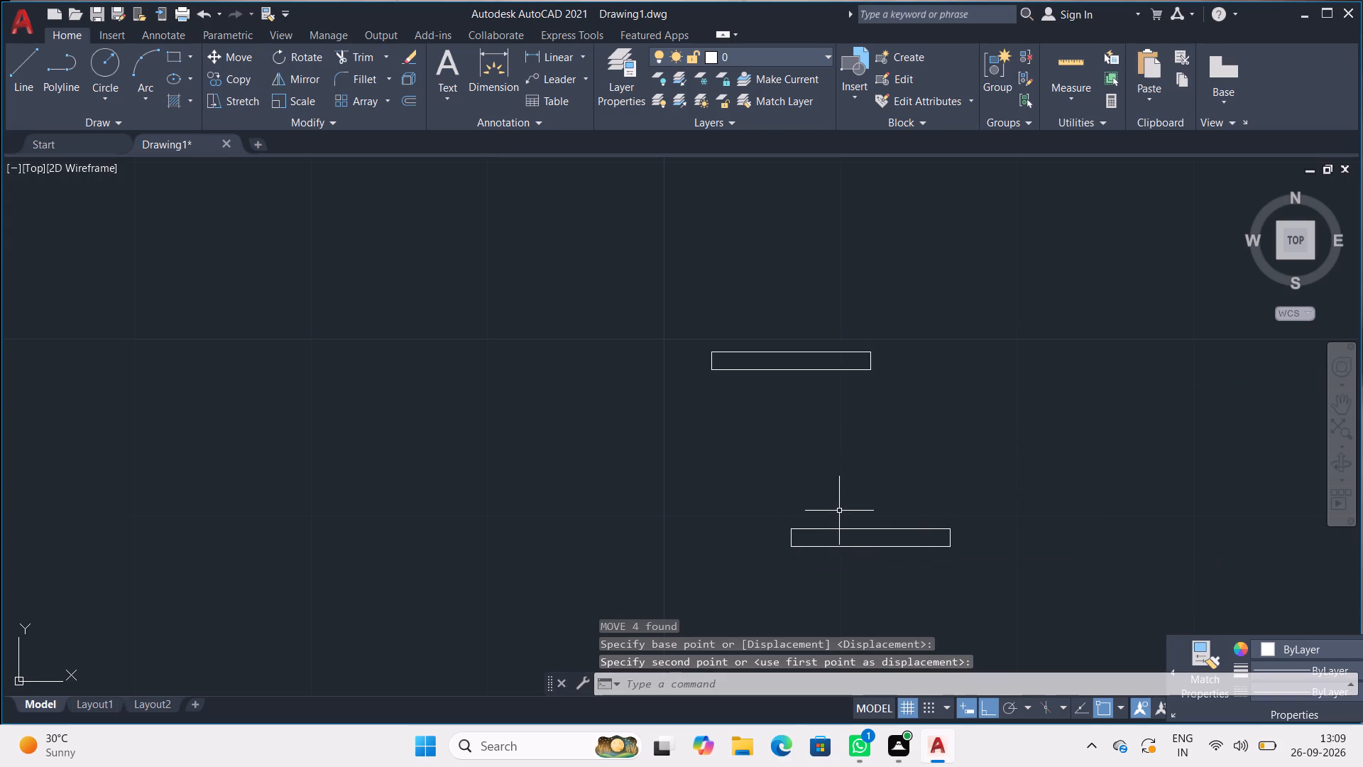
Copy the lower 9" by 1" rectangle with its guide line and paste the duplicate to its right, slightly lower.
middle_click_drag(842, 506, 783, 328)
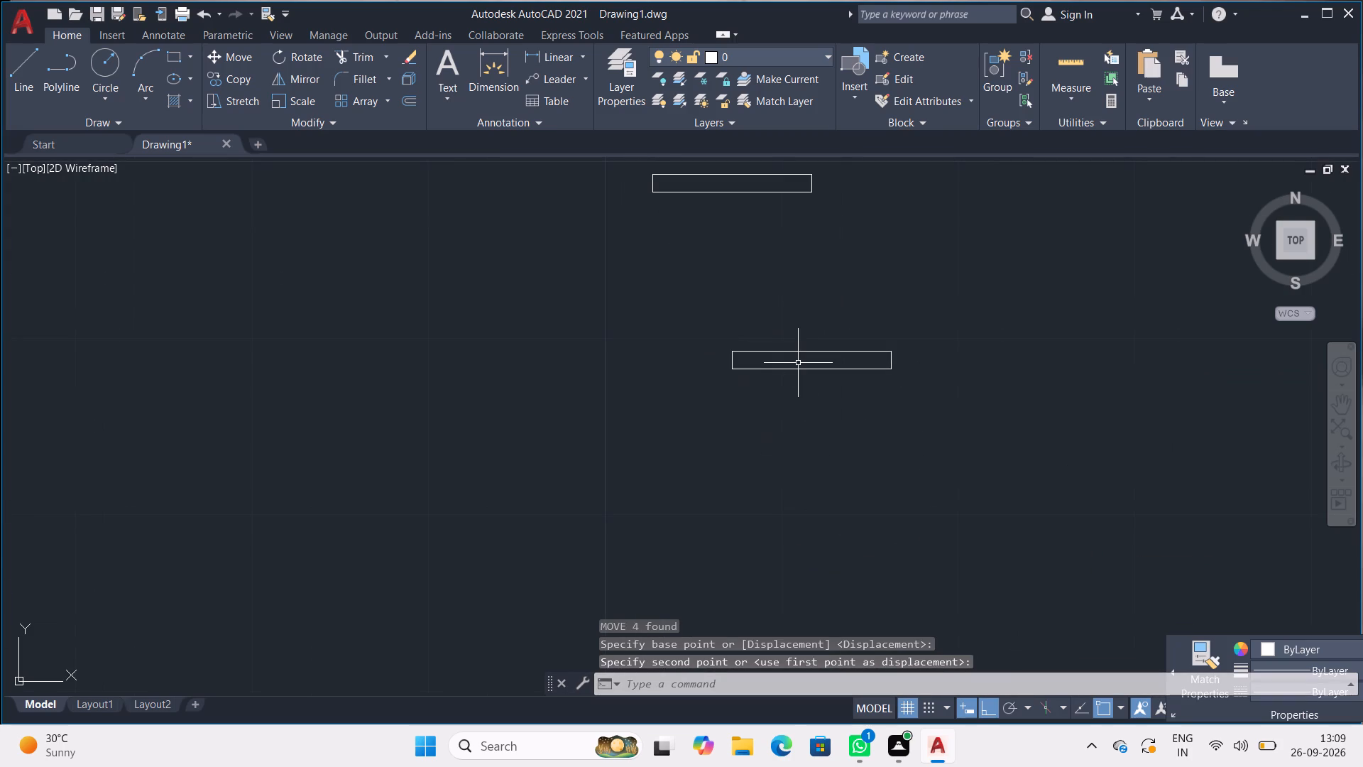
scroll(788, 337, "down", 5)
middle_click_drag(787, 338, 644, 308)
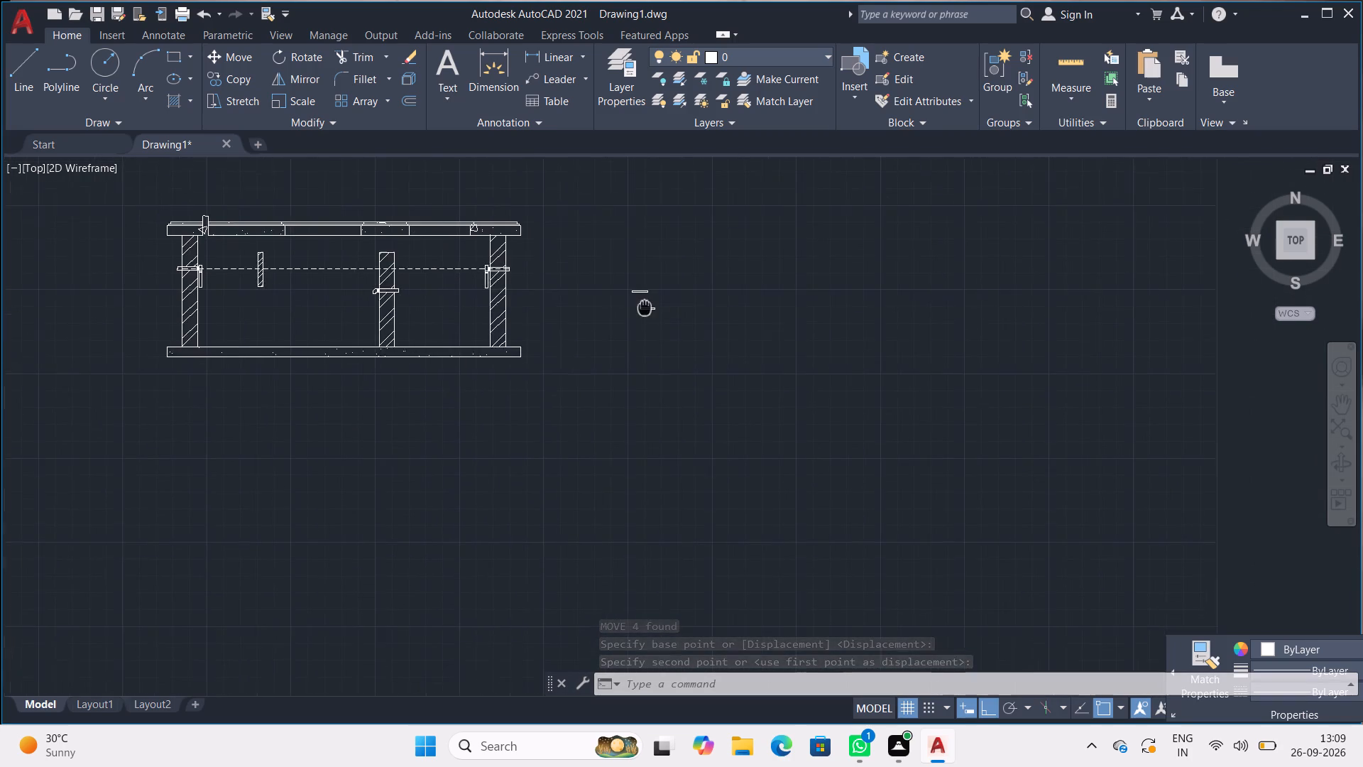
middle_click_drag(644, 308, 643, 308)
scroll(650, 325, "up", 3)
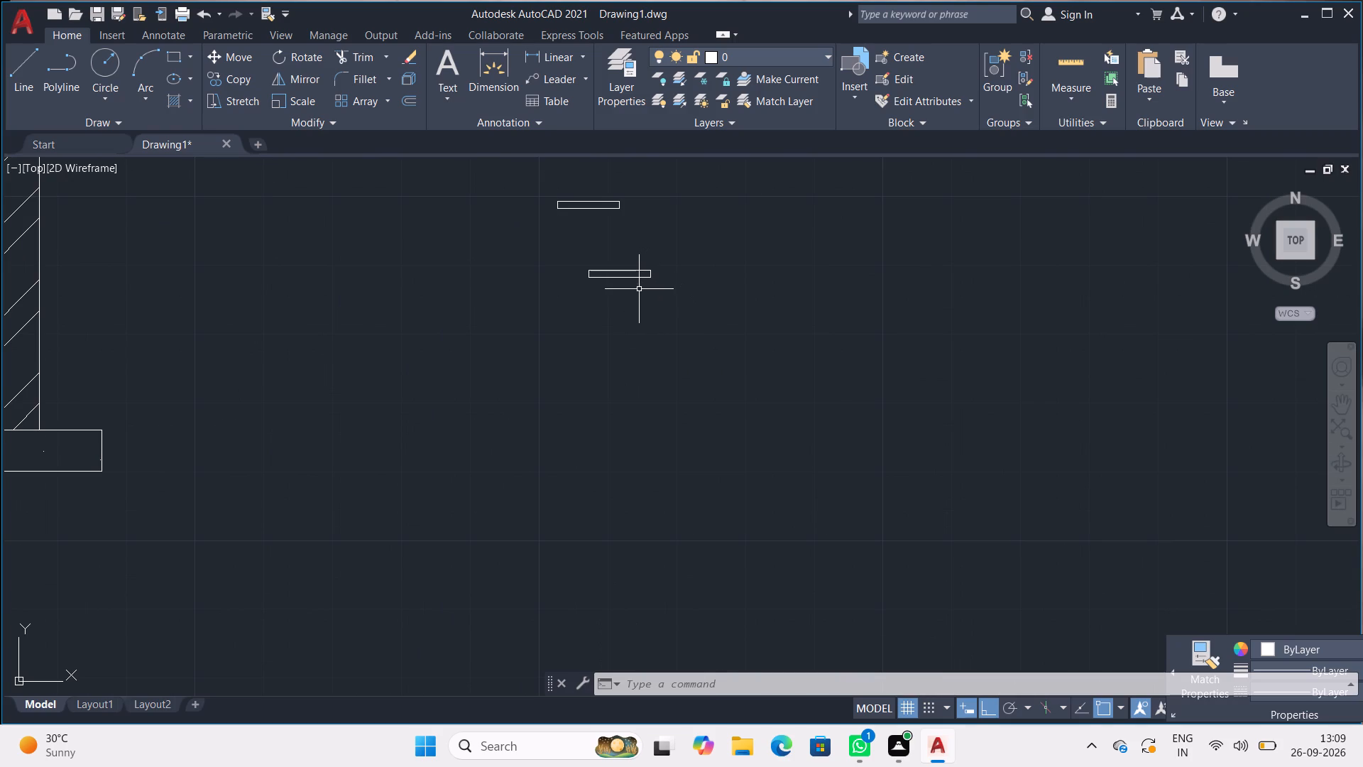
middle_click_drag(639, 289, 645, 315)
scroll(637, 313, "up", 3)
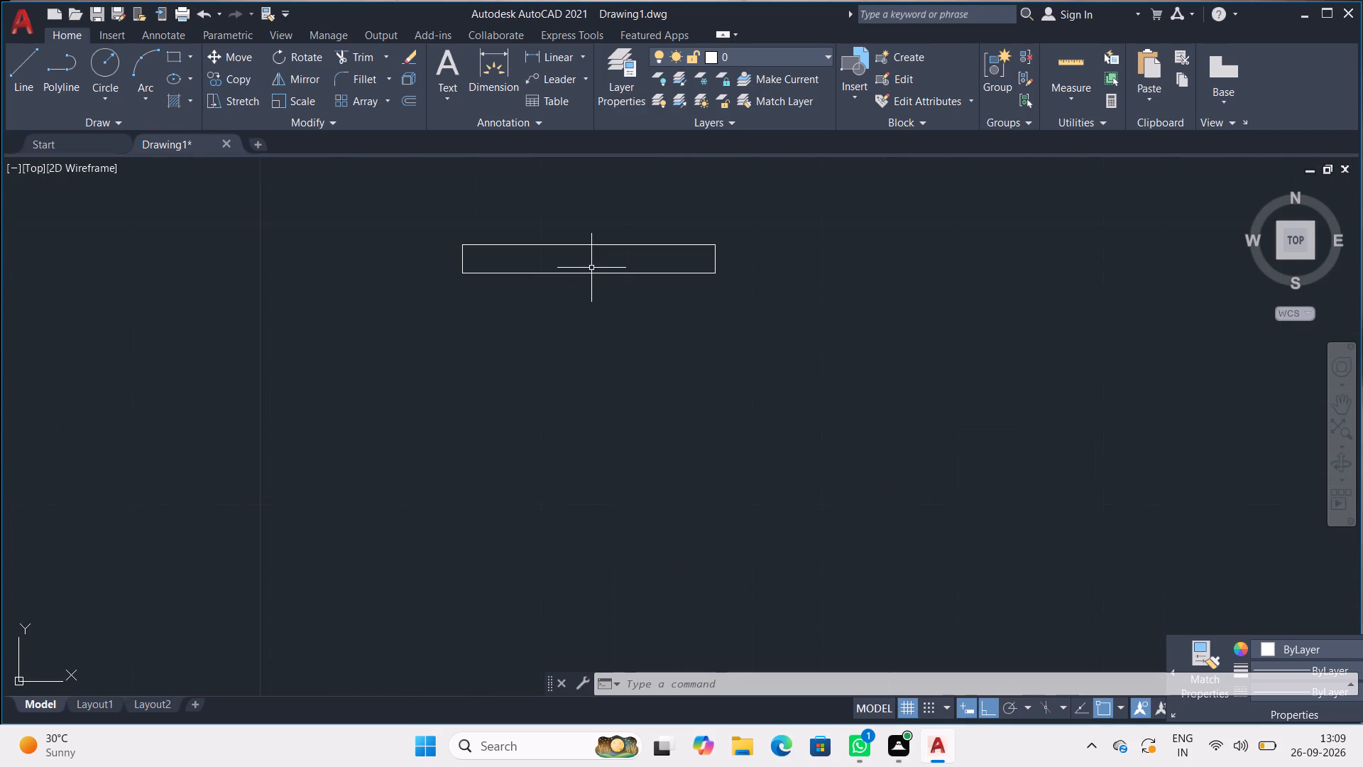
left_click_drag(677, 230, 411, 197)
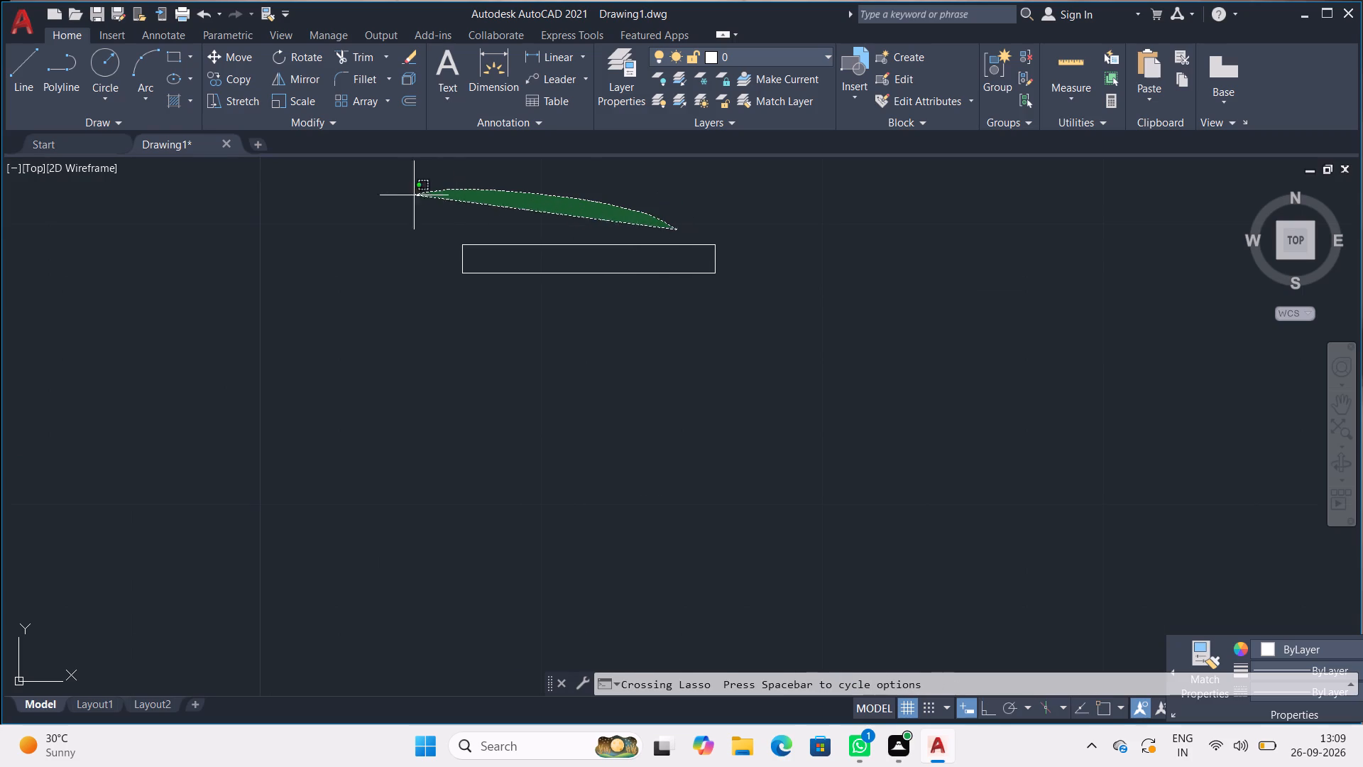
left_click_drag(411, 197, 671, 244)
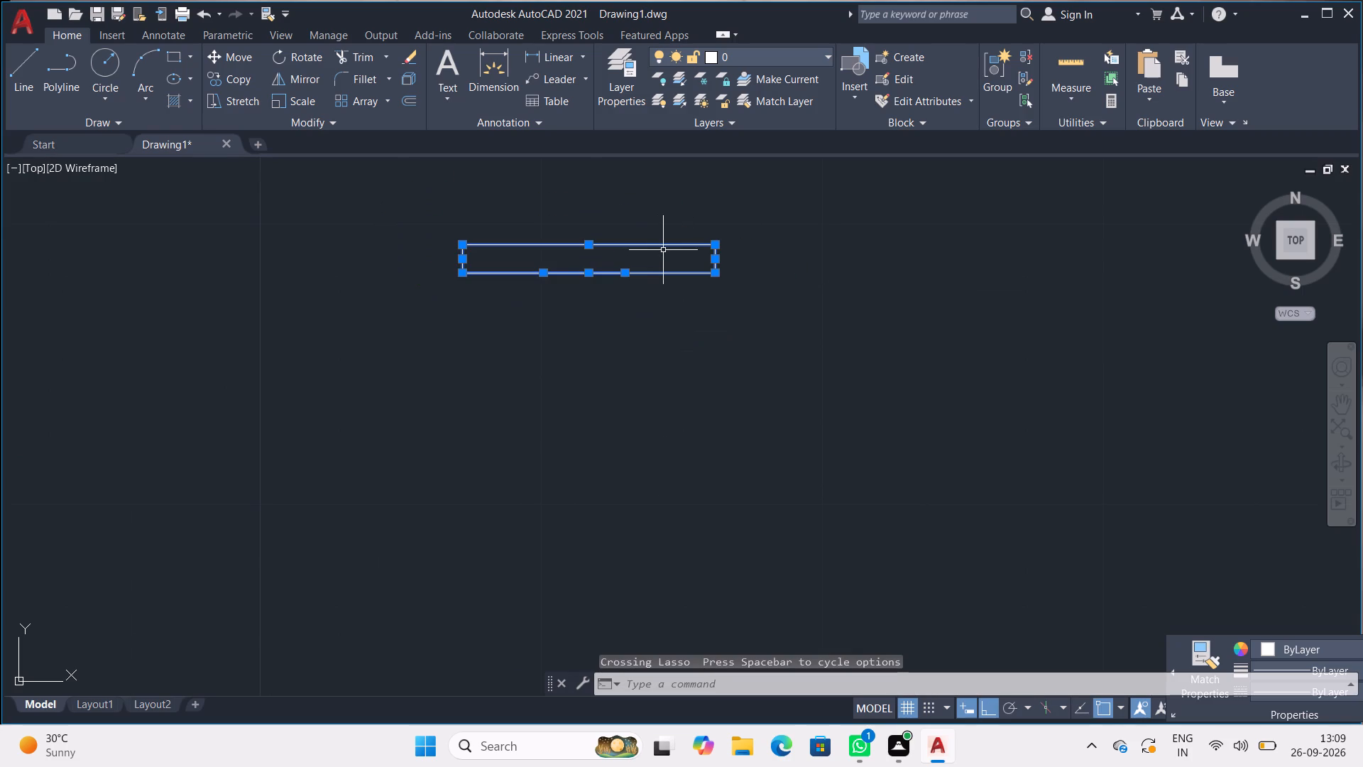
key("ctrl+c")
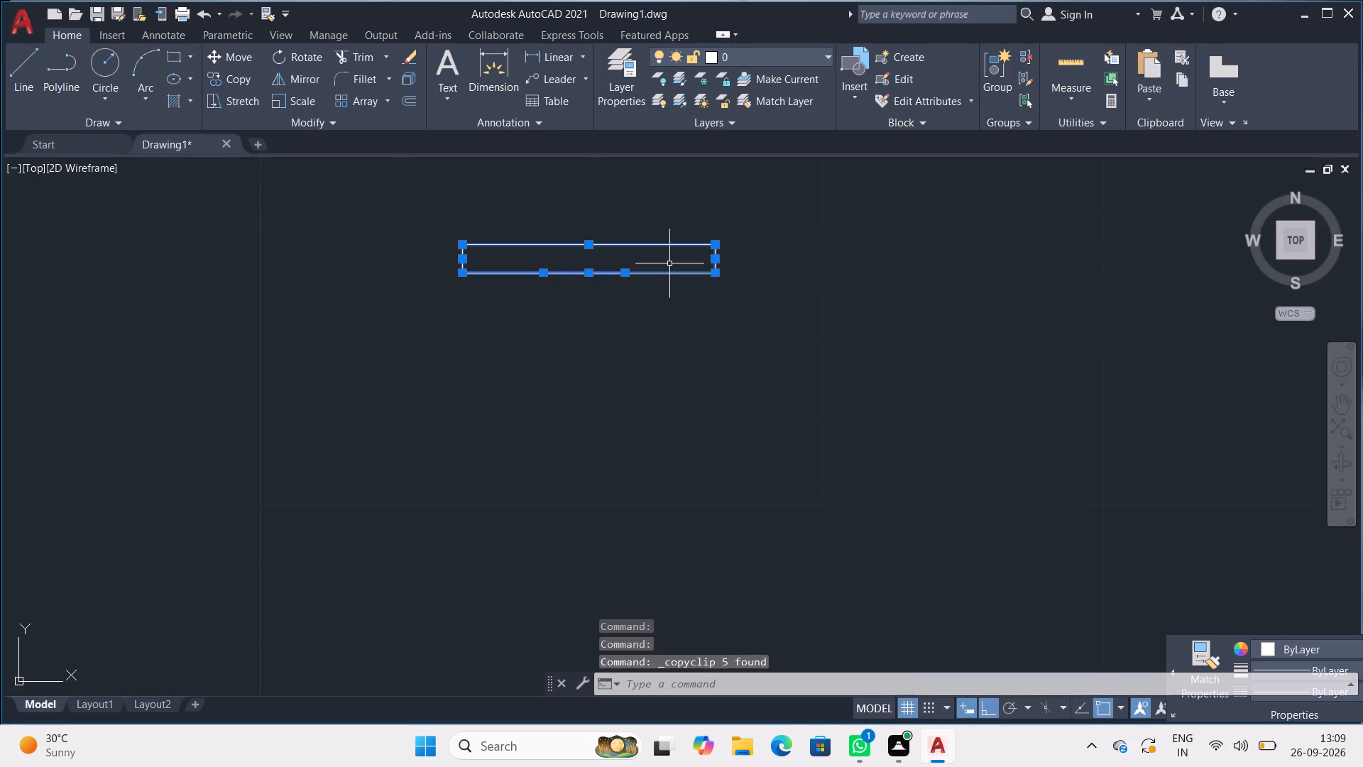
key("ctrl+v")
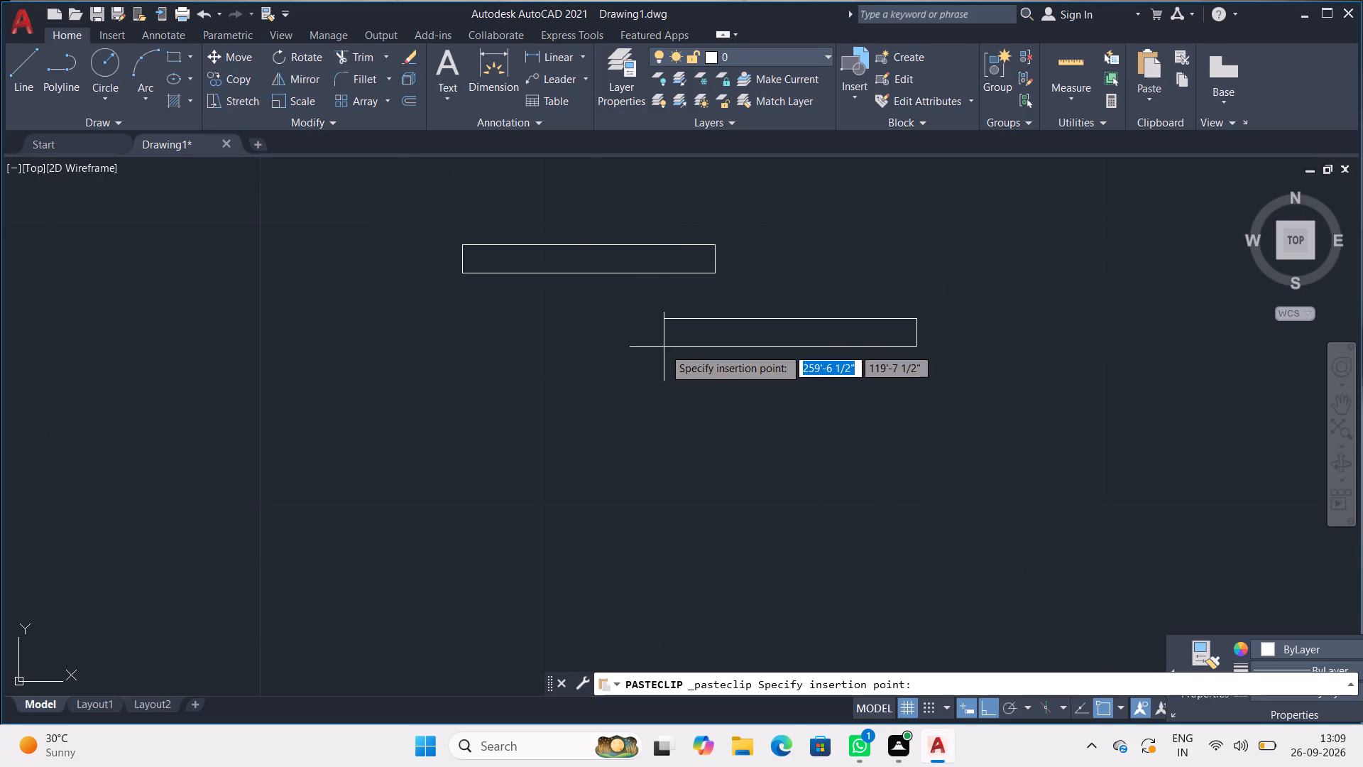
left_click(919, 307)
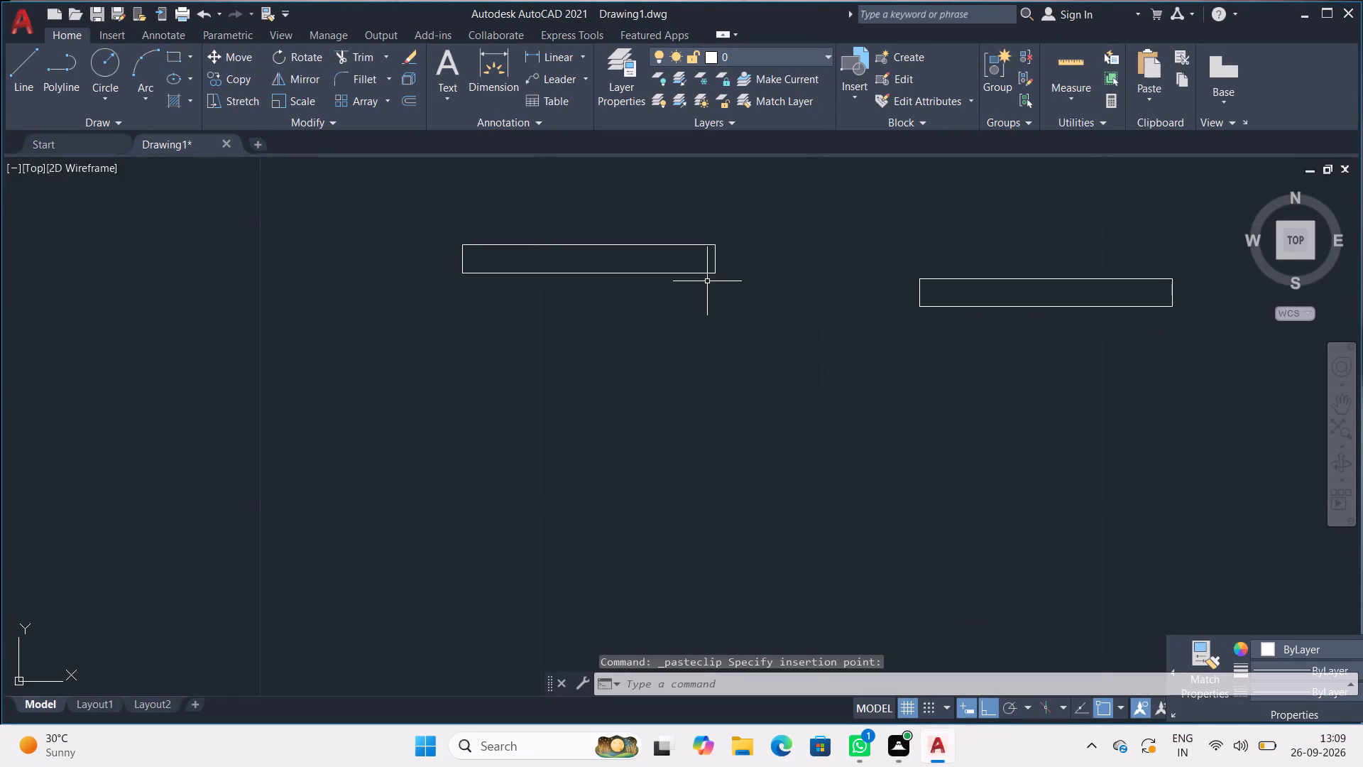
Draw a short horizontal guide line starting 10" below the midpoint of the second rectangle's bottom edge.
key("t")
key("Escape")
key("l")
key("Return")
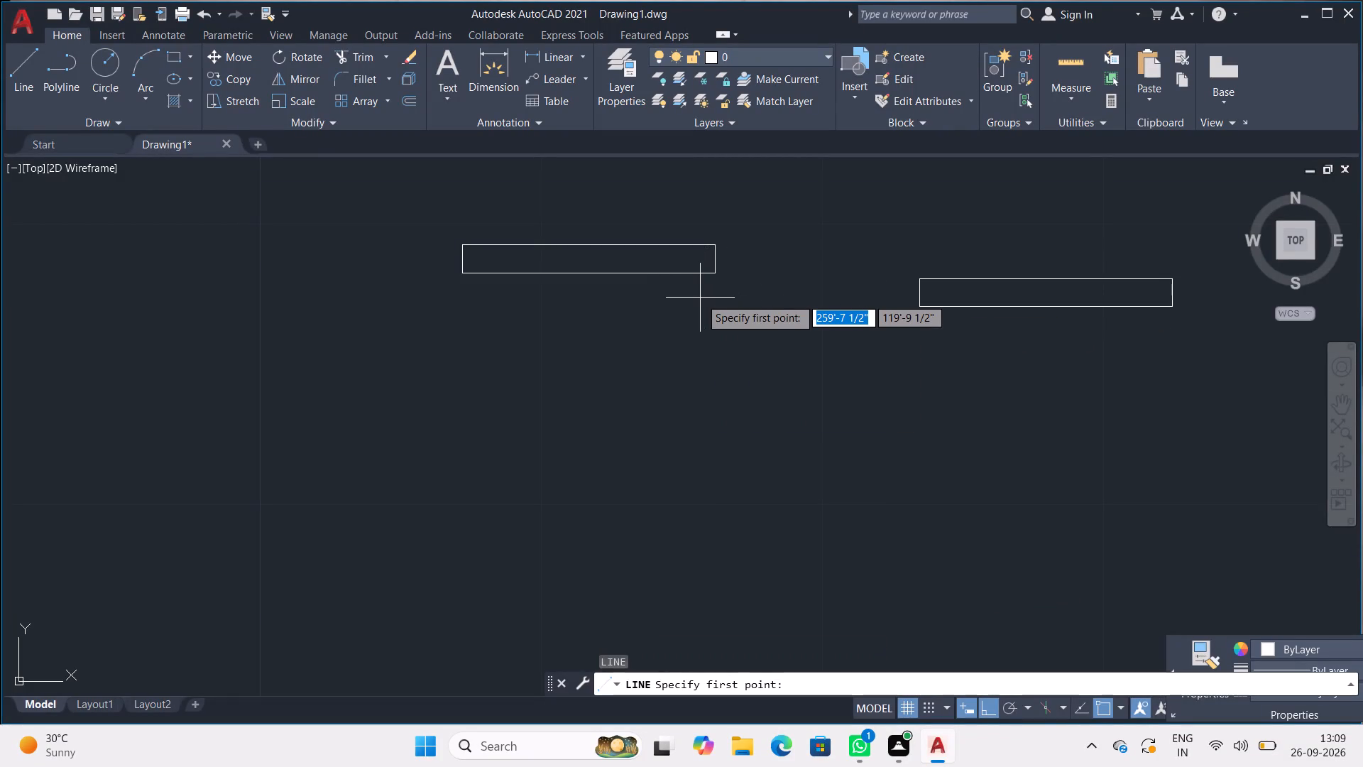
type("TK")
key("Return")
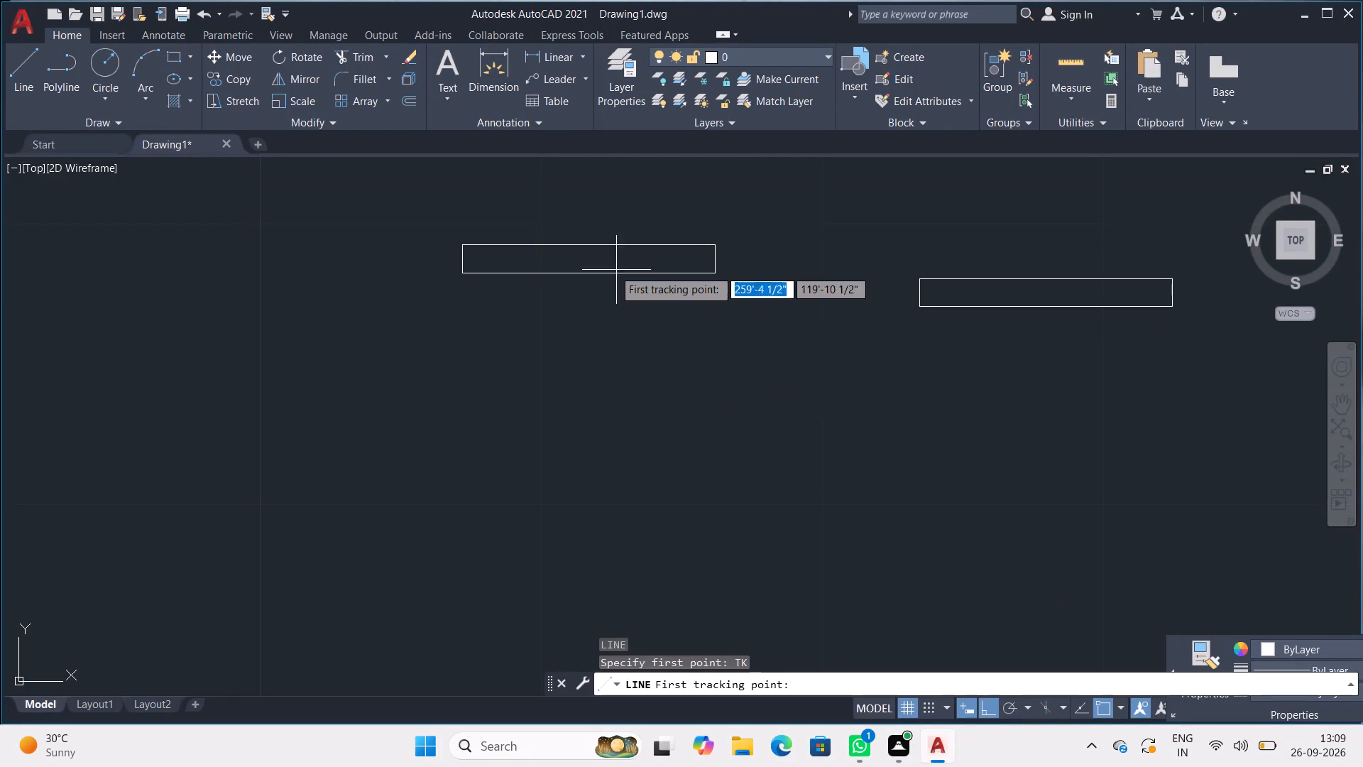
left_click(587, 275)
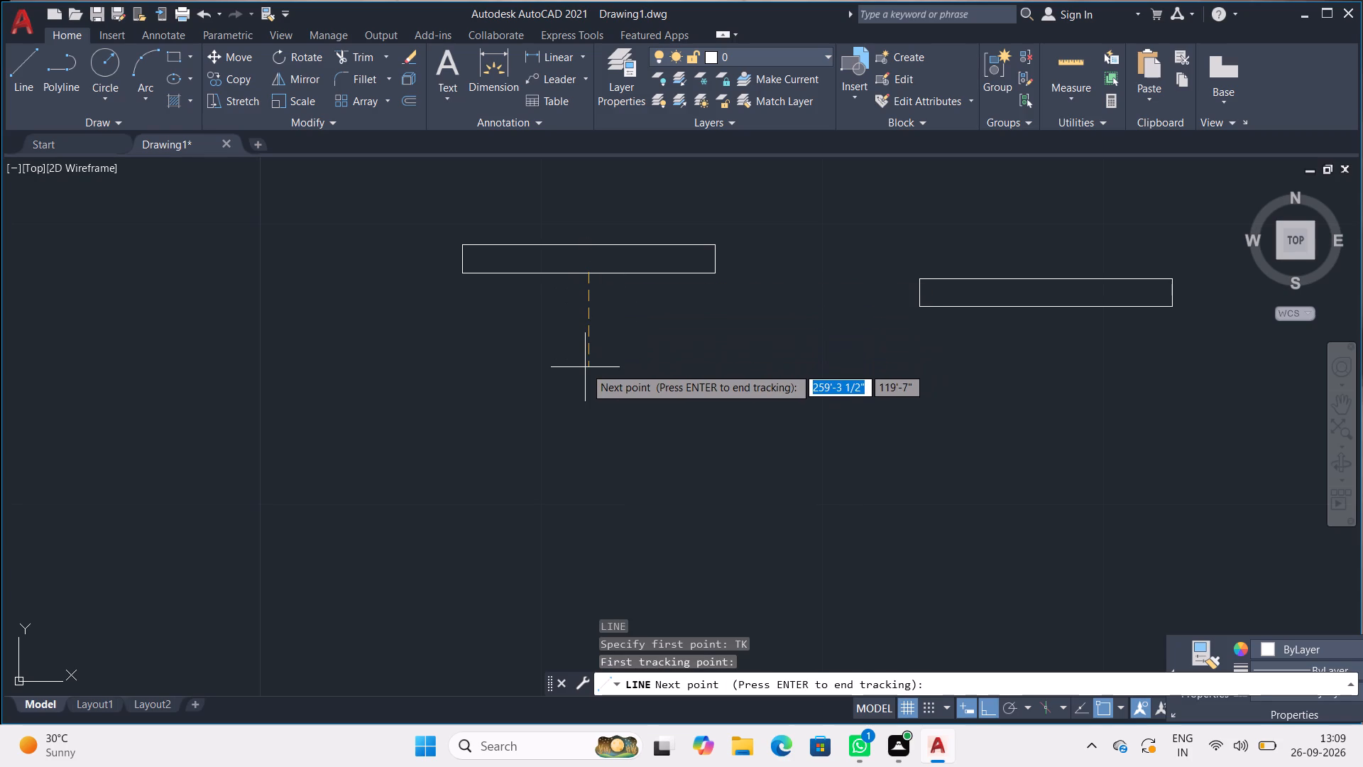
type("10\"")
key("Return")
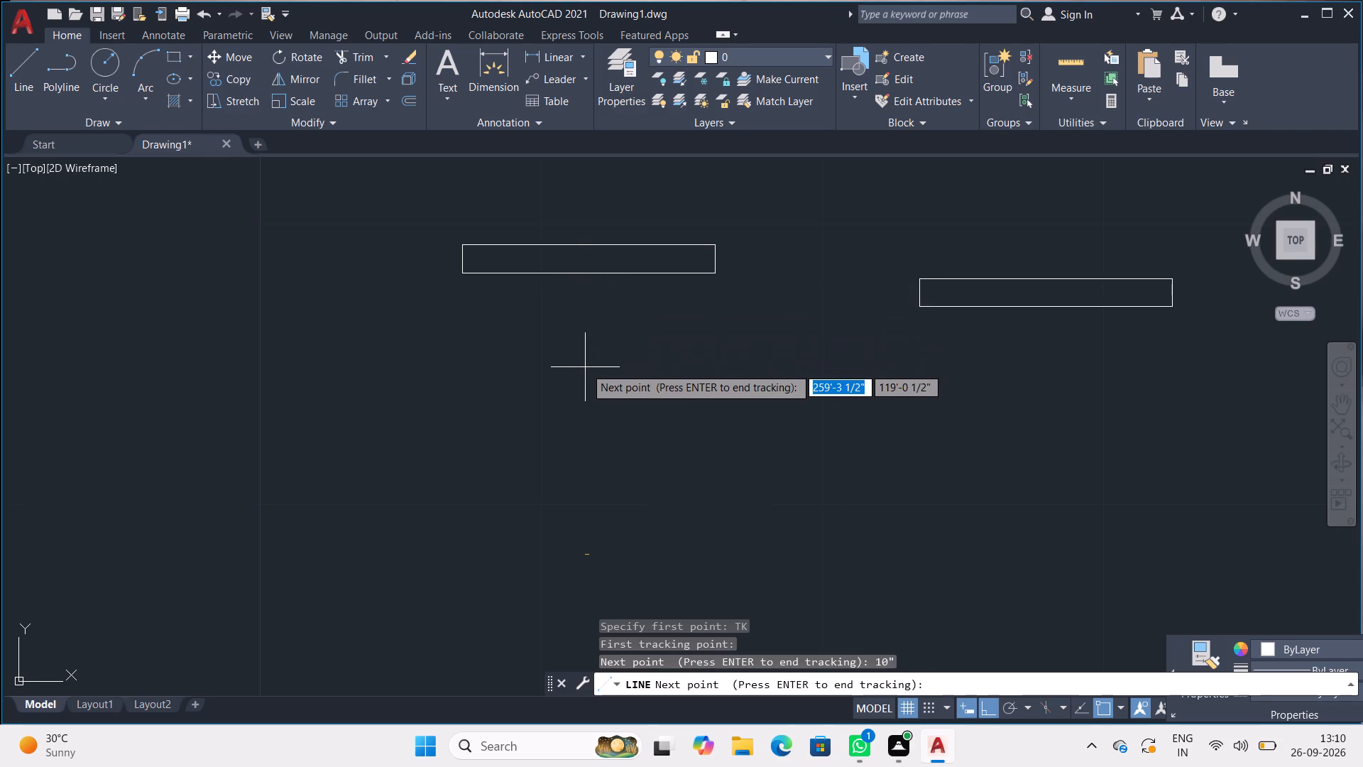
key("Return")
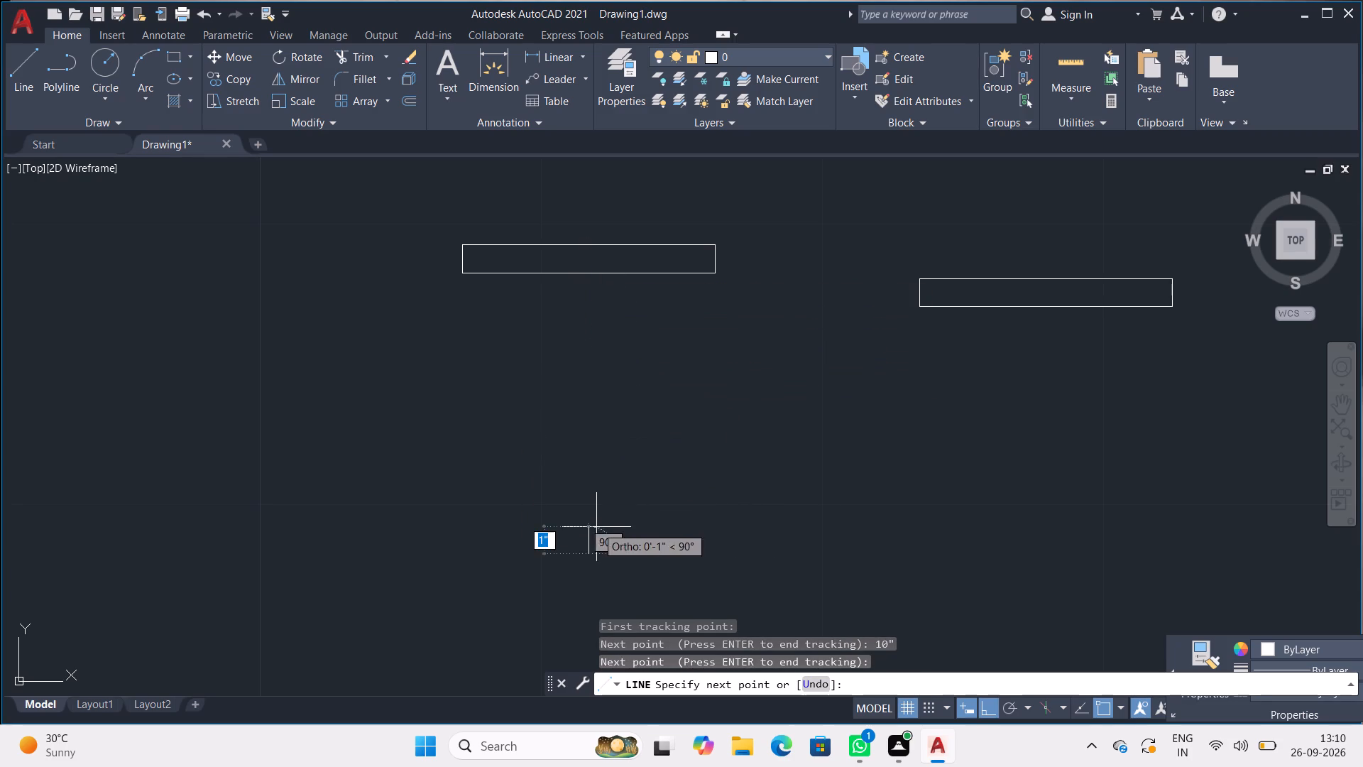
left_click(620, 539)
key("space")
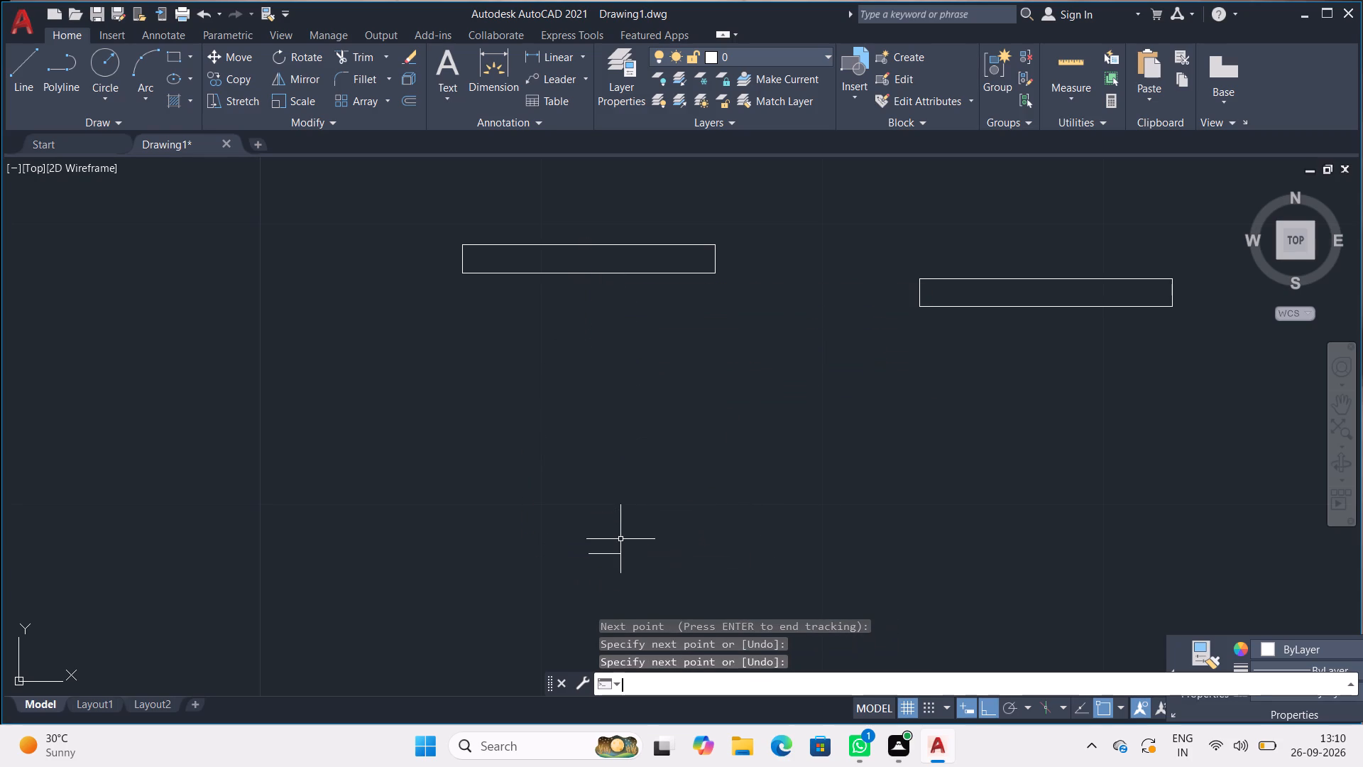
Move the whole pasted rectangle by its lower left corner onto the left end of the new guide line.
left_click_drag(1028, 247, 891, 303)
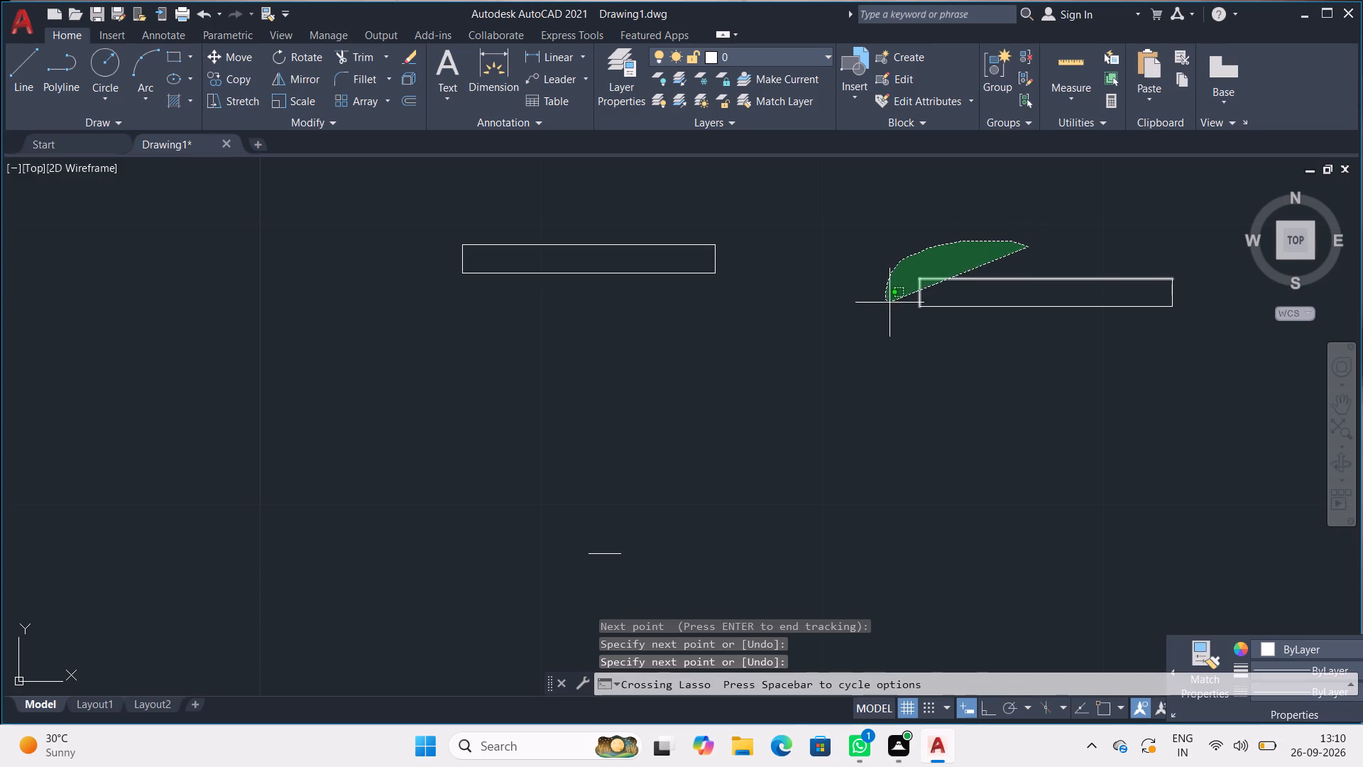
left_click_drag(891, 303, 1231, 281)
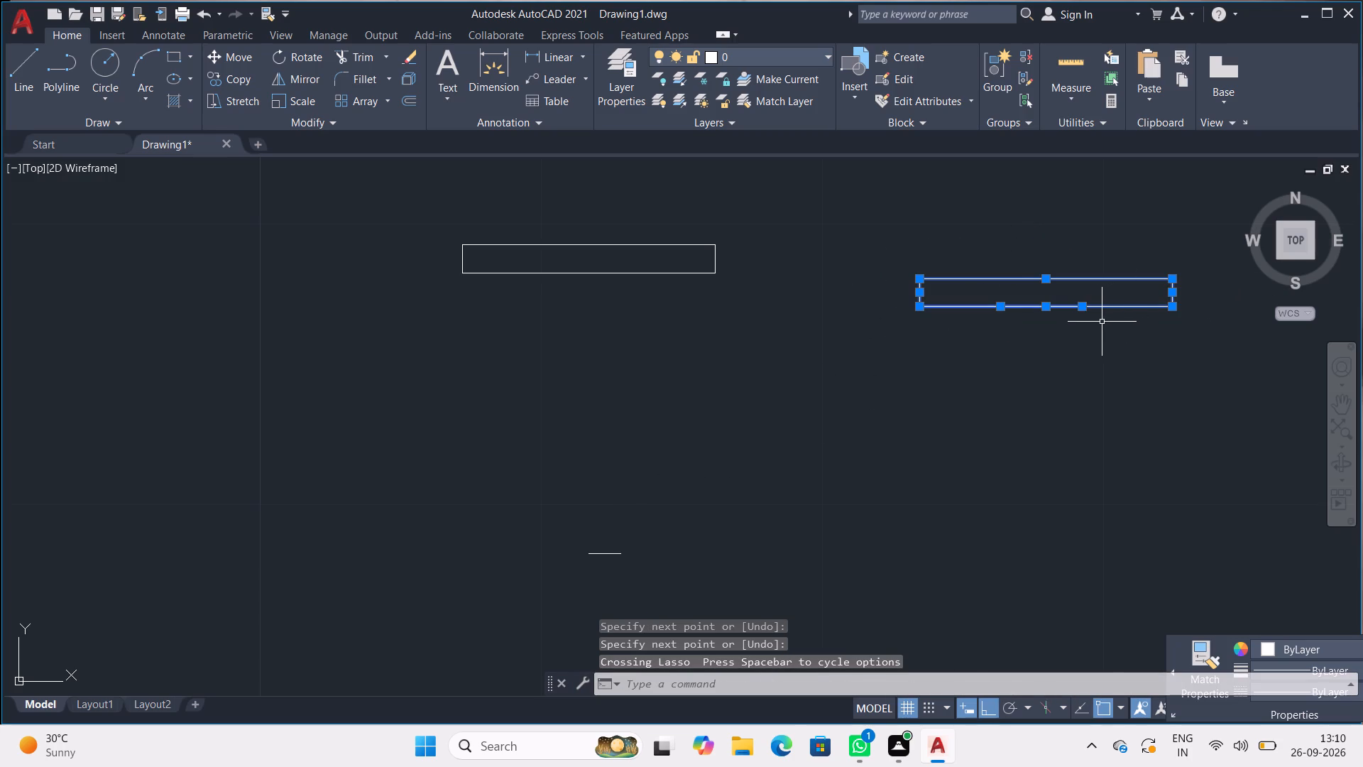
key("m")
key("Return")
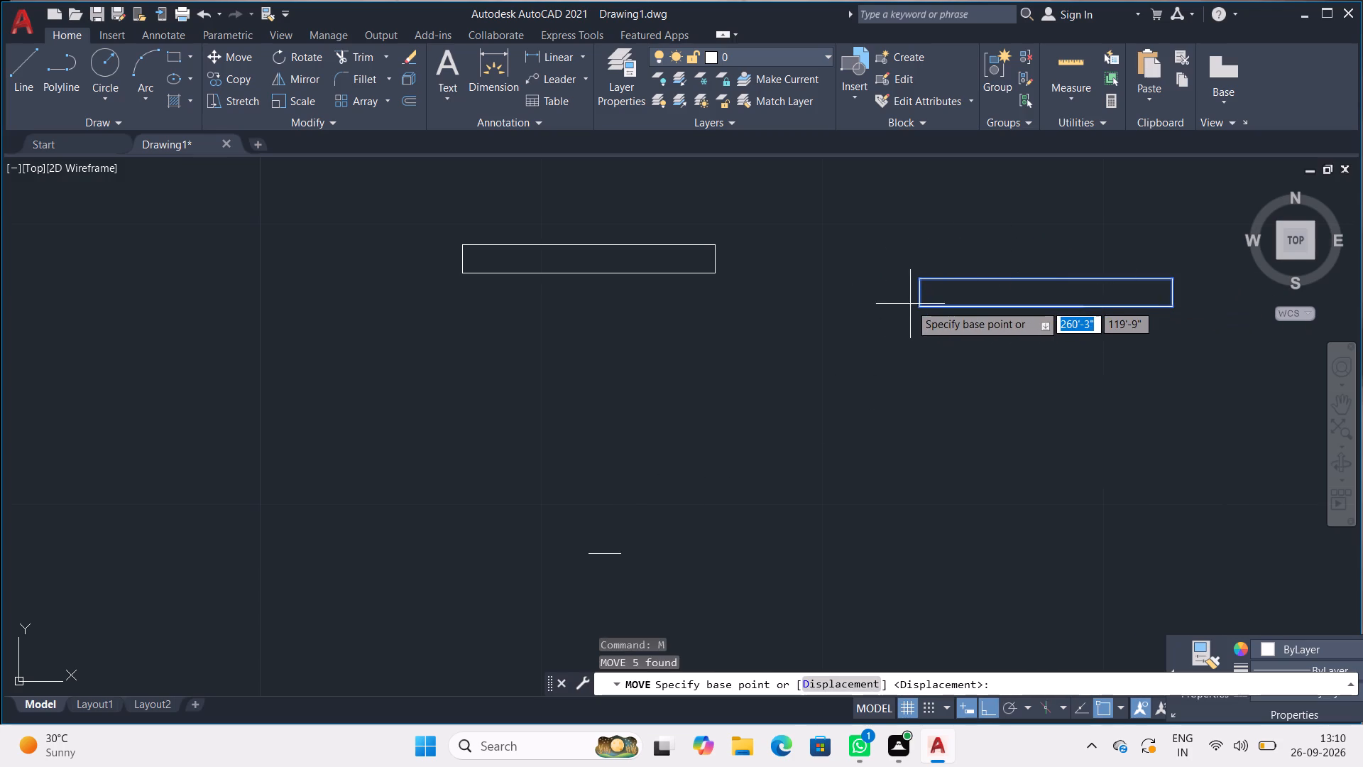
left_click(914, 305)
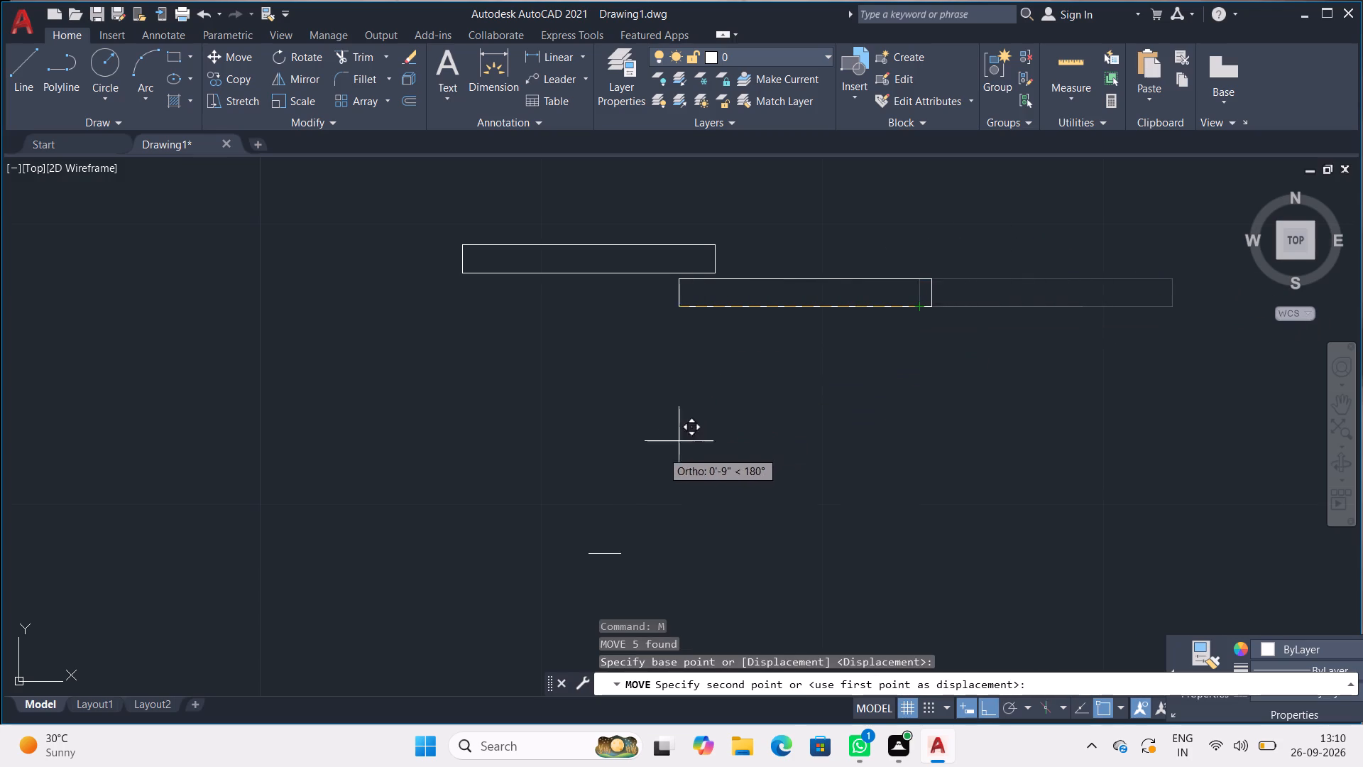
left_click(589, 553)
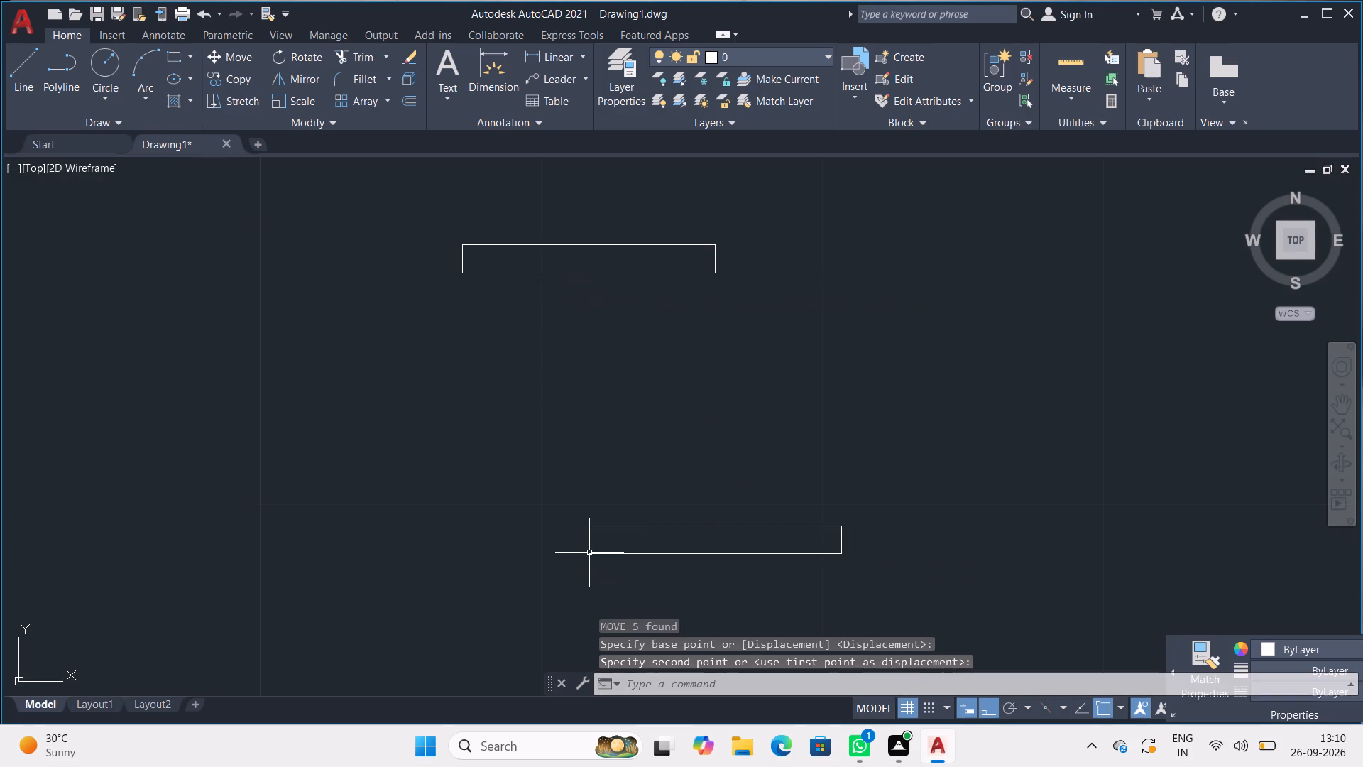
Draw a short horizontal guide line starting 10" below the midpoint of the third rectangle's bottom edge.
scroll(670, 479, "down", 3)
middle_click_drag(644, 382, 569, 174)
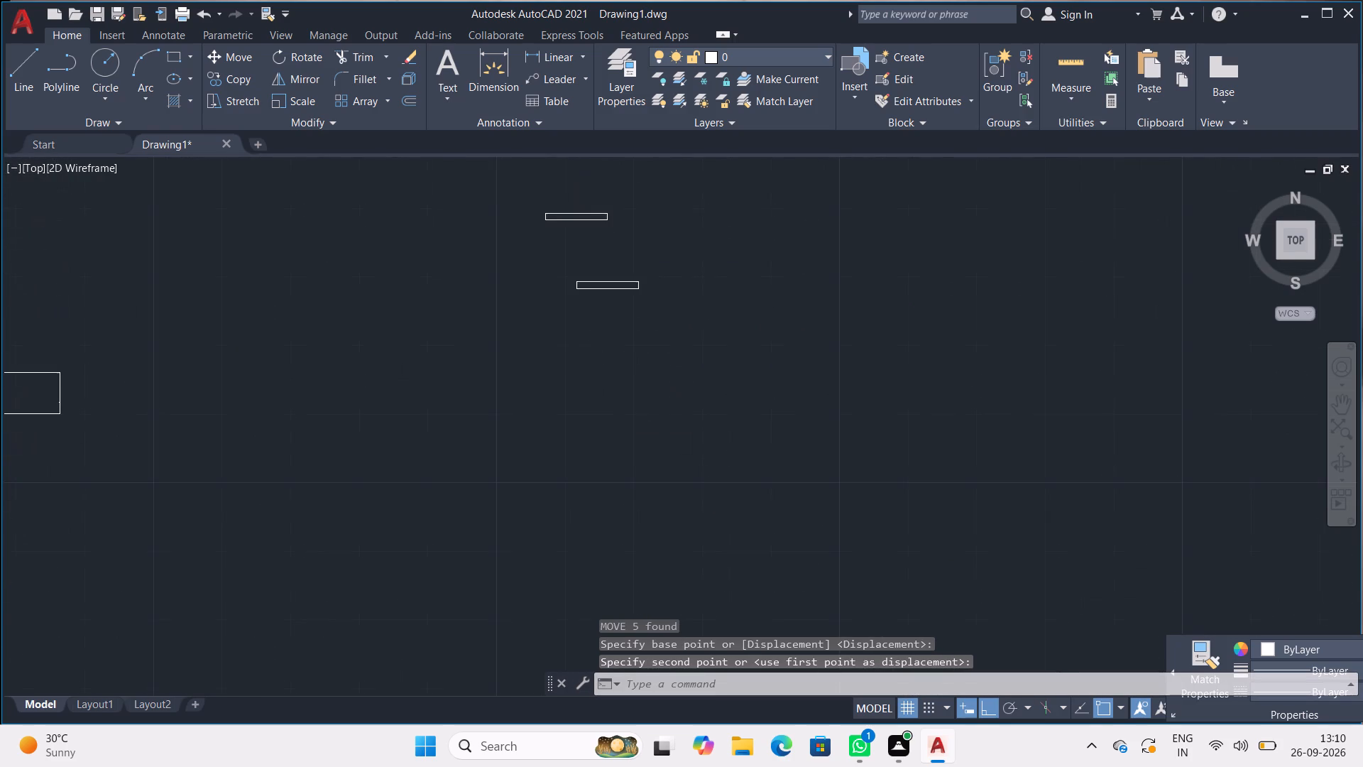
middle_click_drag(599, 276, 525, 362)
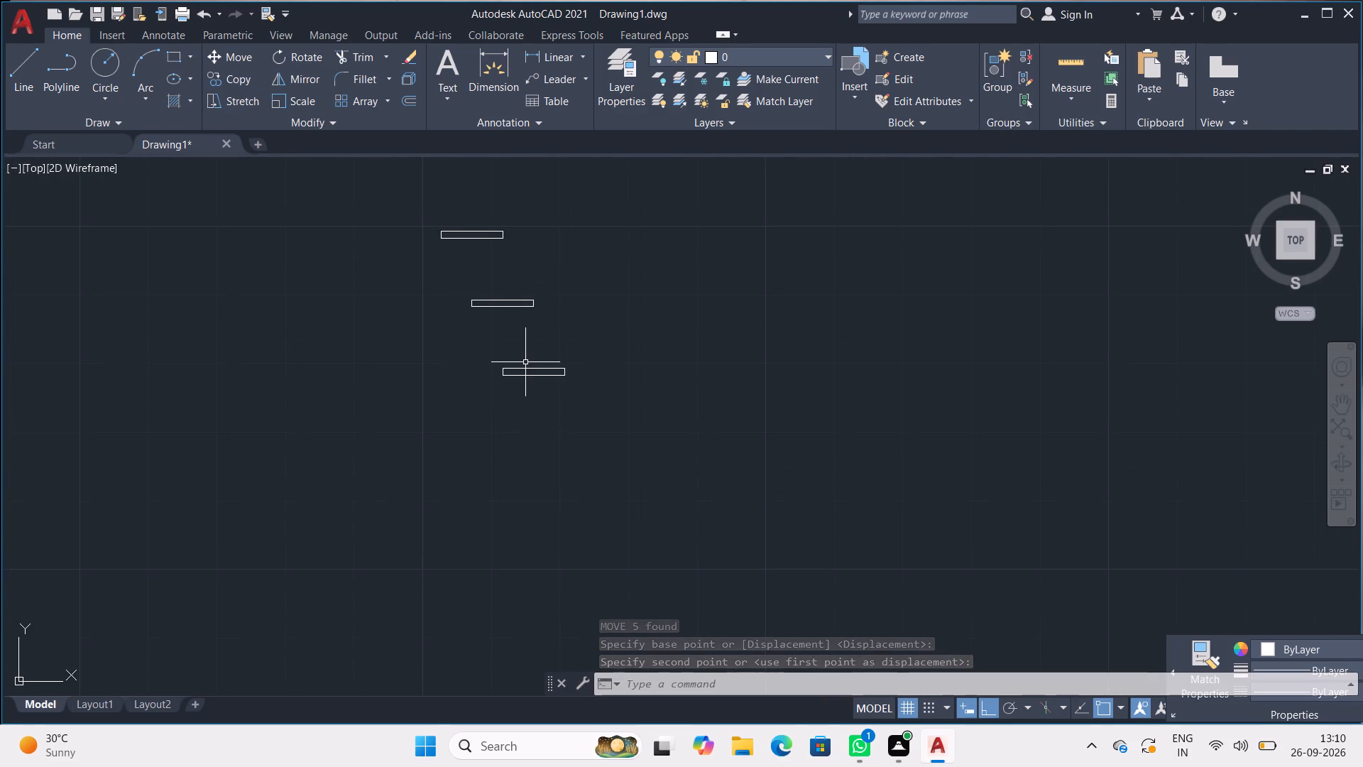
scroll(525, 363, "up", 3)
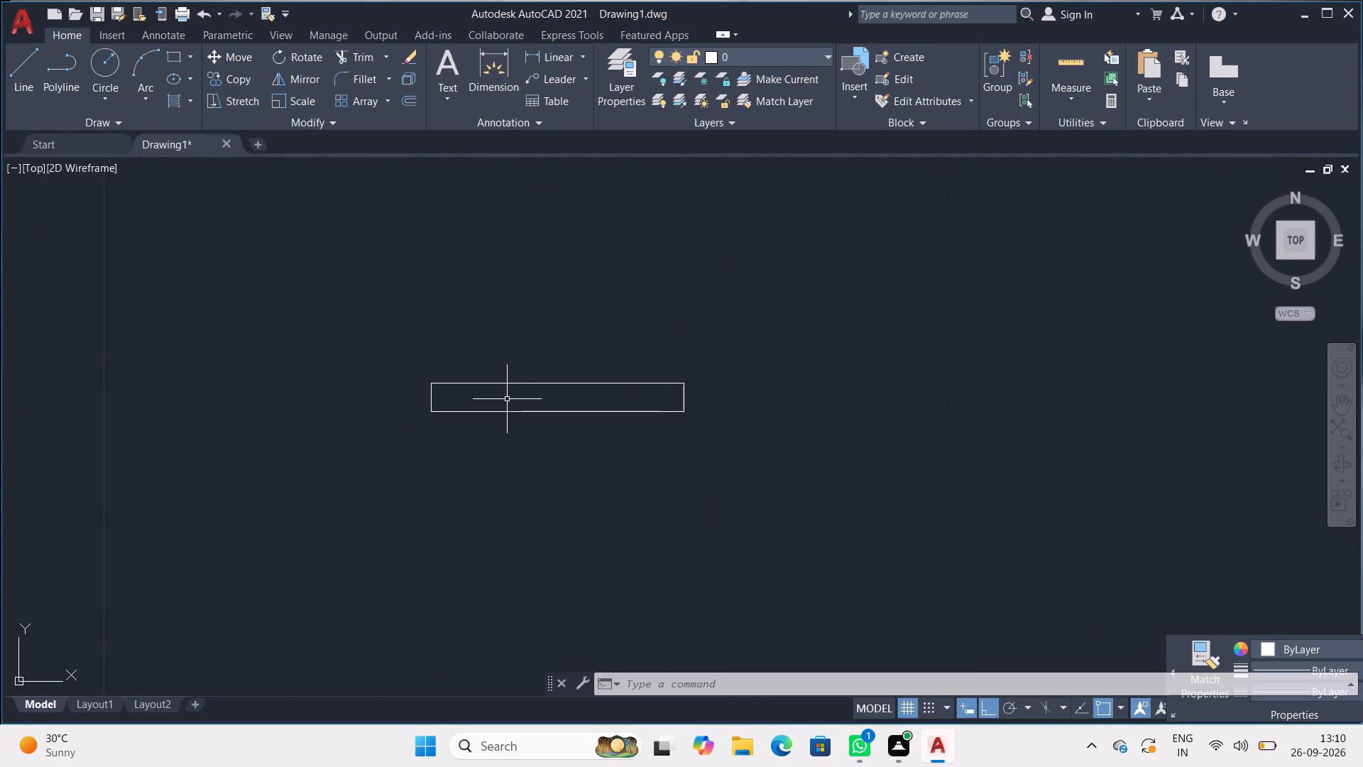
key("l")
key("Return")
type("TK")
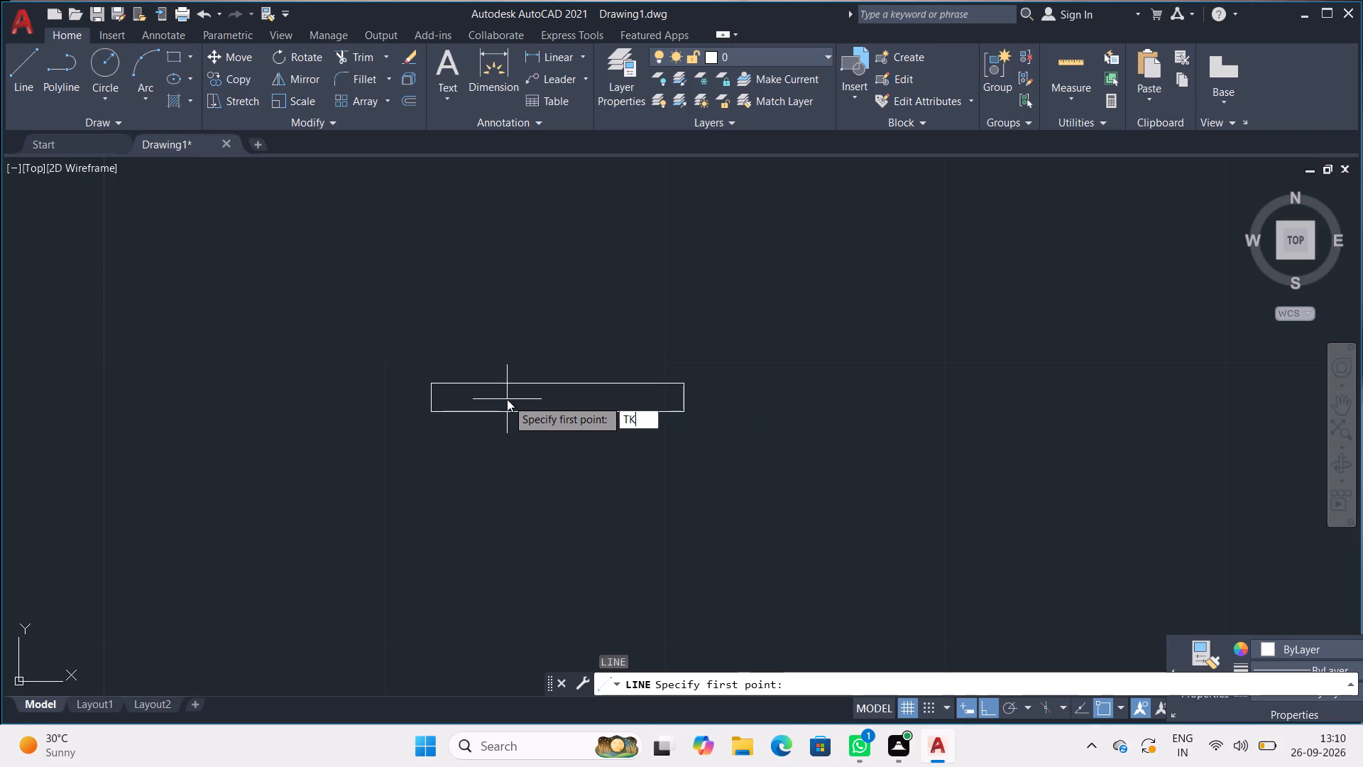
key("Return")
left_click(557, 413)
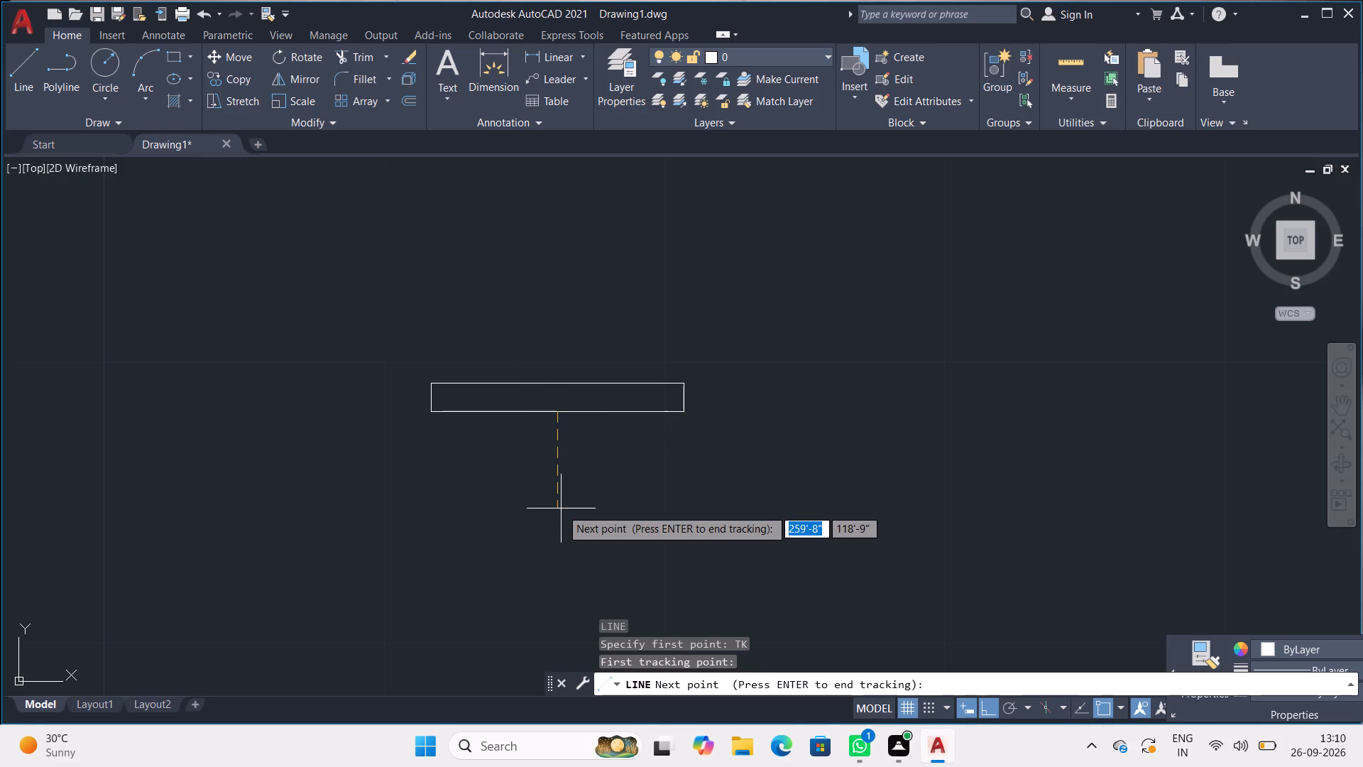
type("10\"")
key("Return")
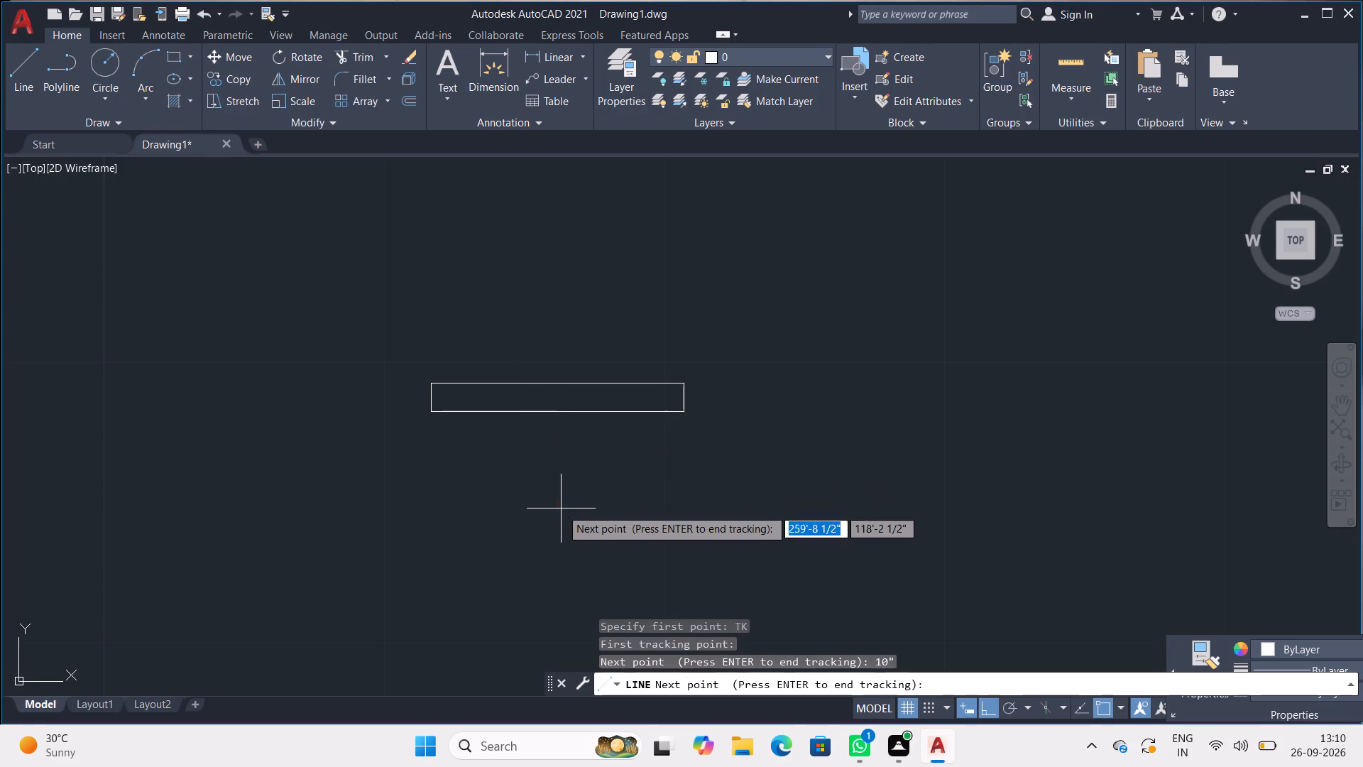
key("Return")
scroll(647, 550, "down", 2)
middle_click_drag(647, 550, 627, 423)
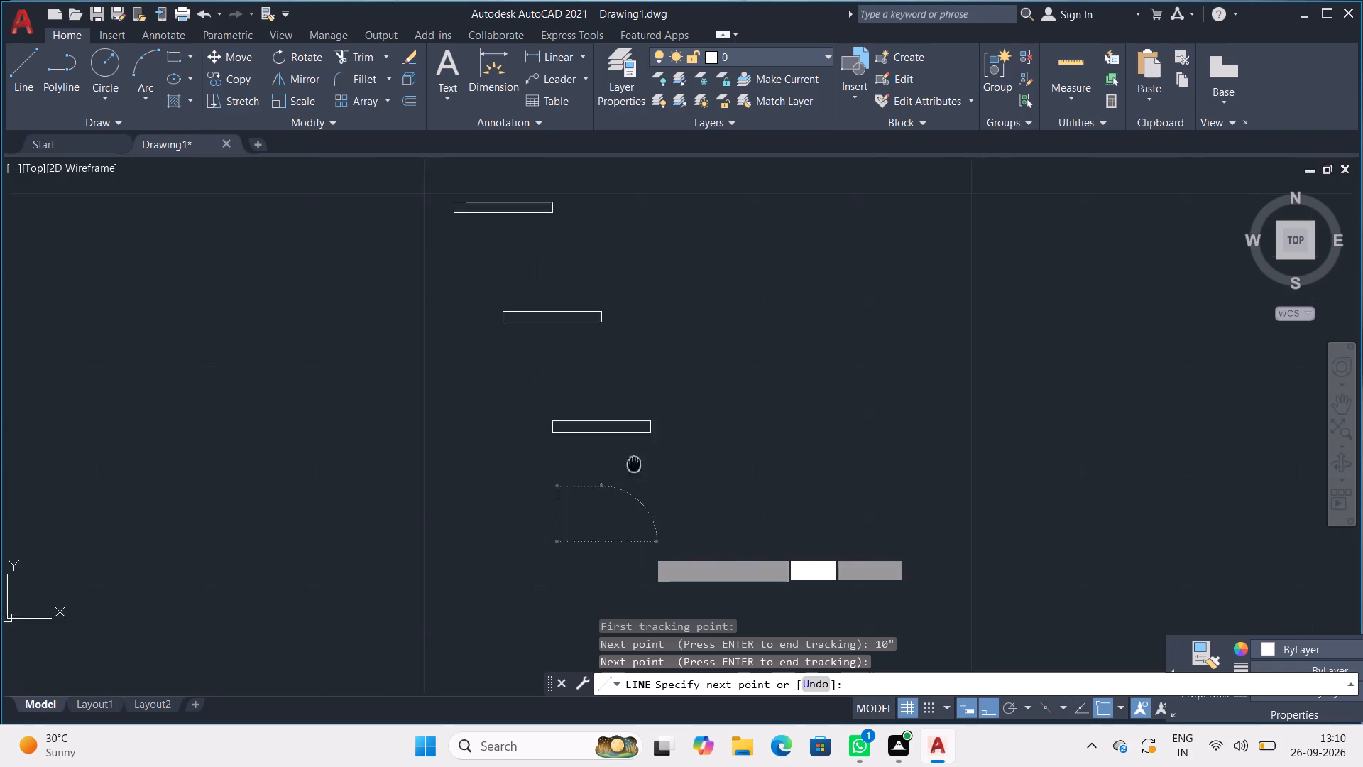
middle_click_drag(627, 423, 596, 231)
left_click(601, 304)
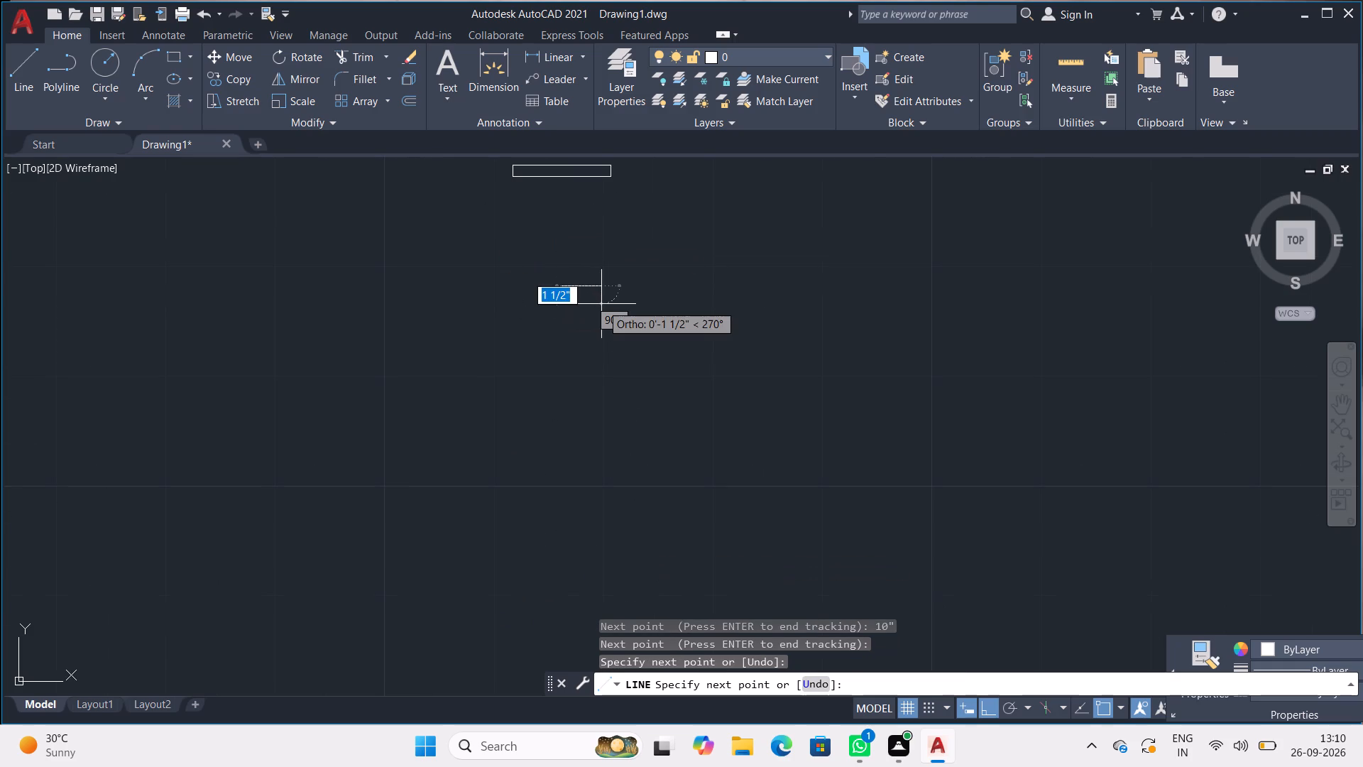
key("space")
Paste another copy of the rectangle with its lower left corner on the left end of the lowest guide line.
middle_click_drag(608, 260, 579, 329)
key("ctrl+v")
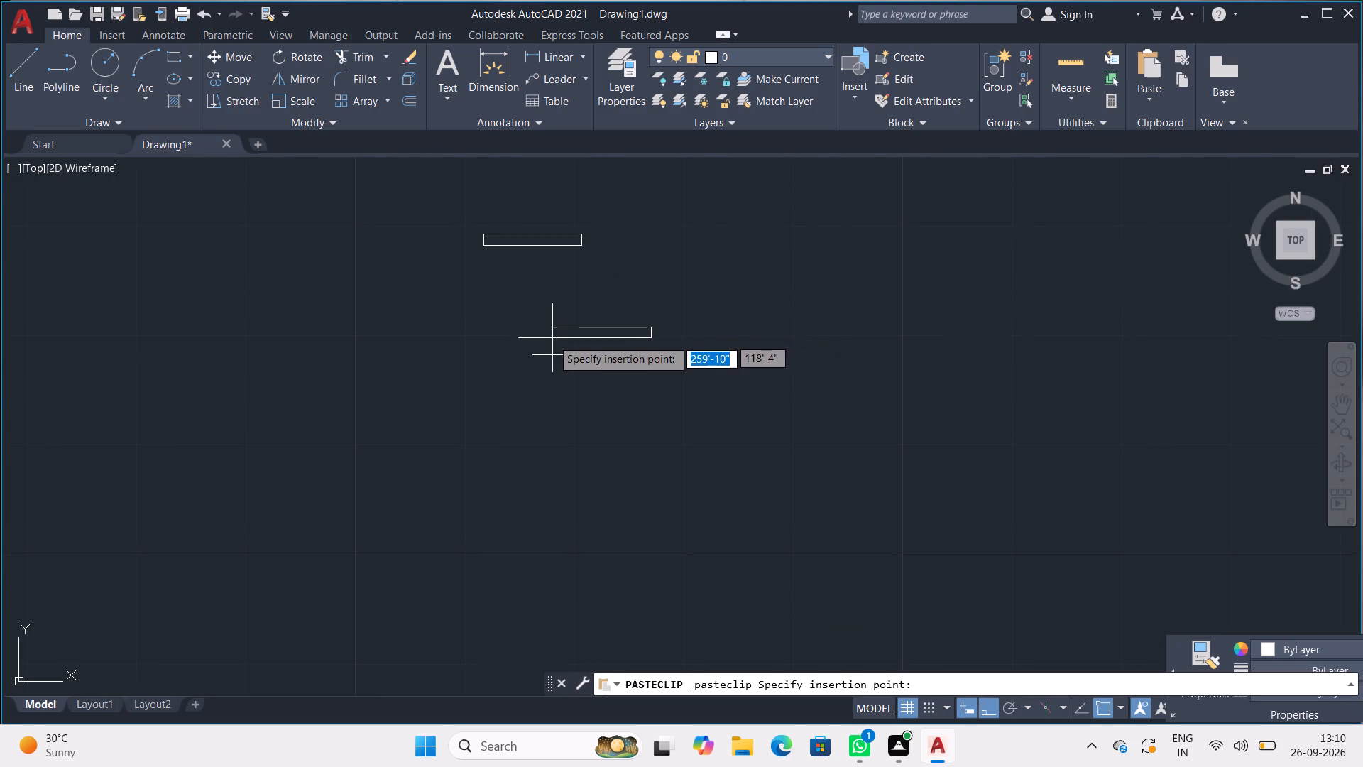
left_click(534, 352)
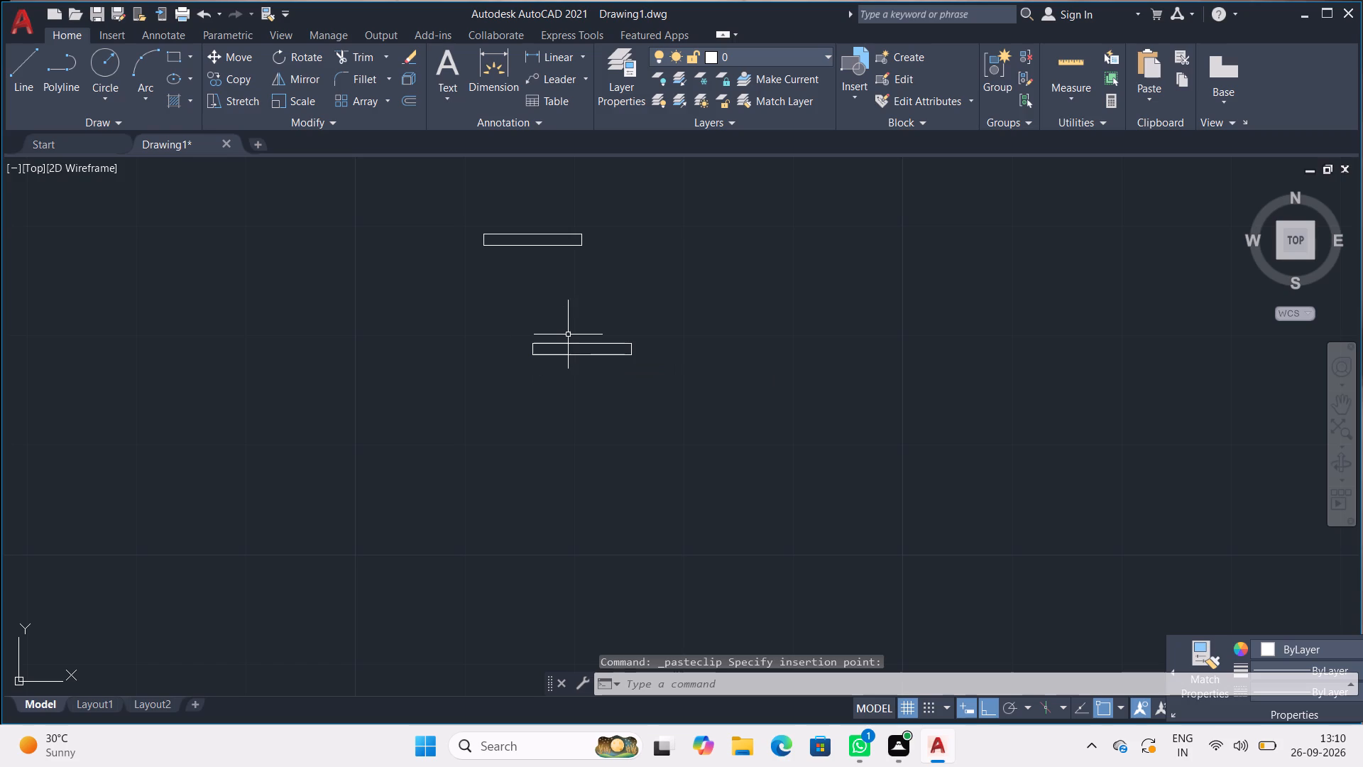
Draw a short horizontal guide line starting 10" below the midpoint of the fourth rectangle's bottom edge.
key("l")
key("Return")
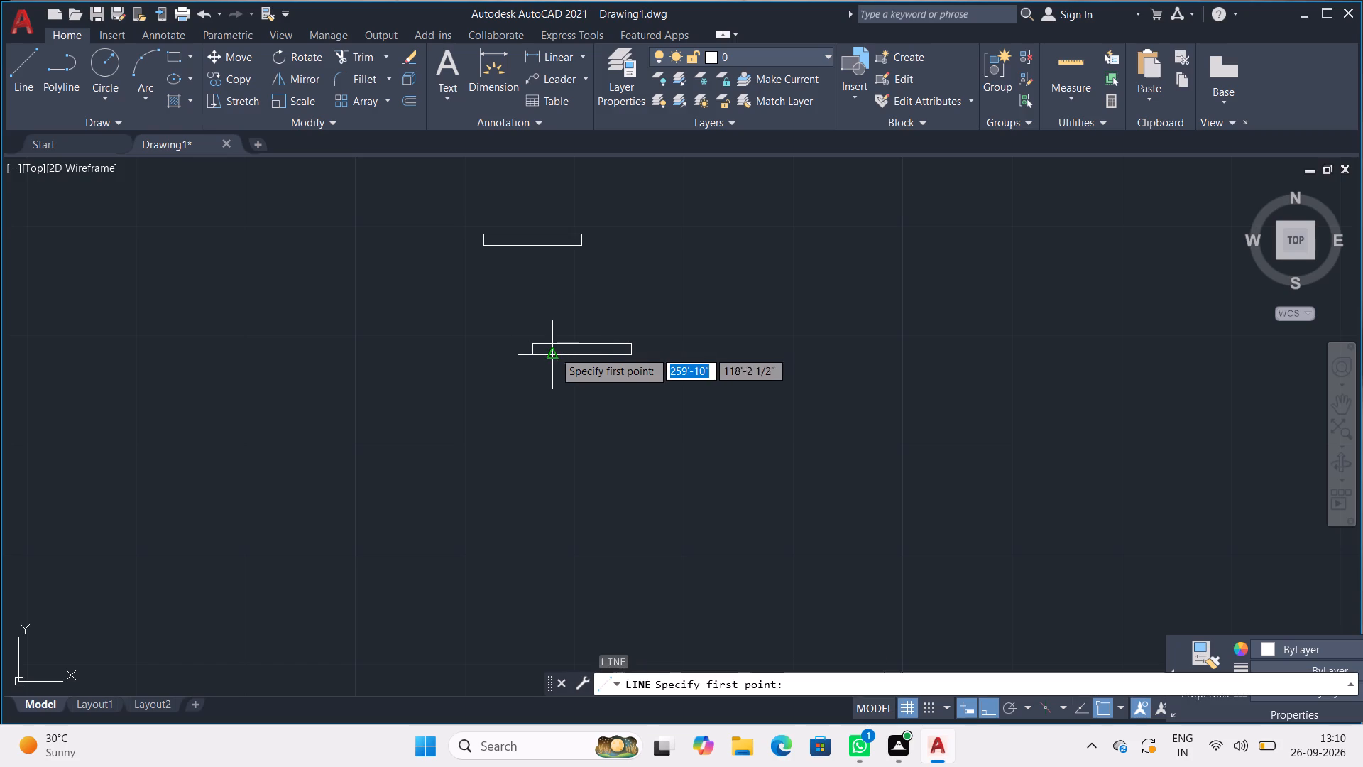
key("t")
key("k")
key("Return")
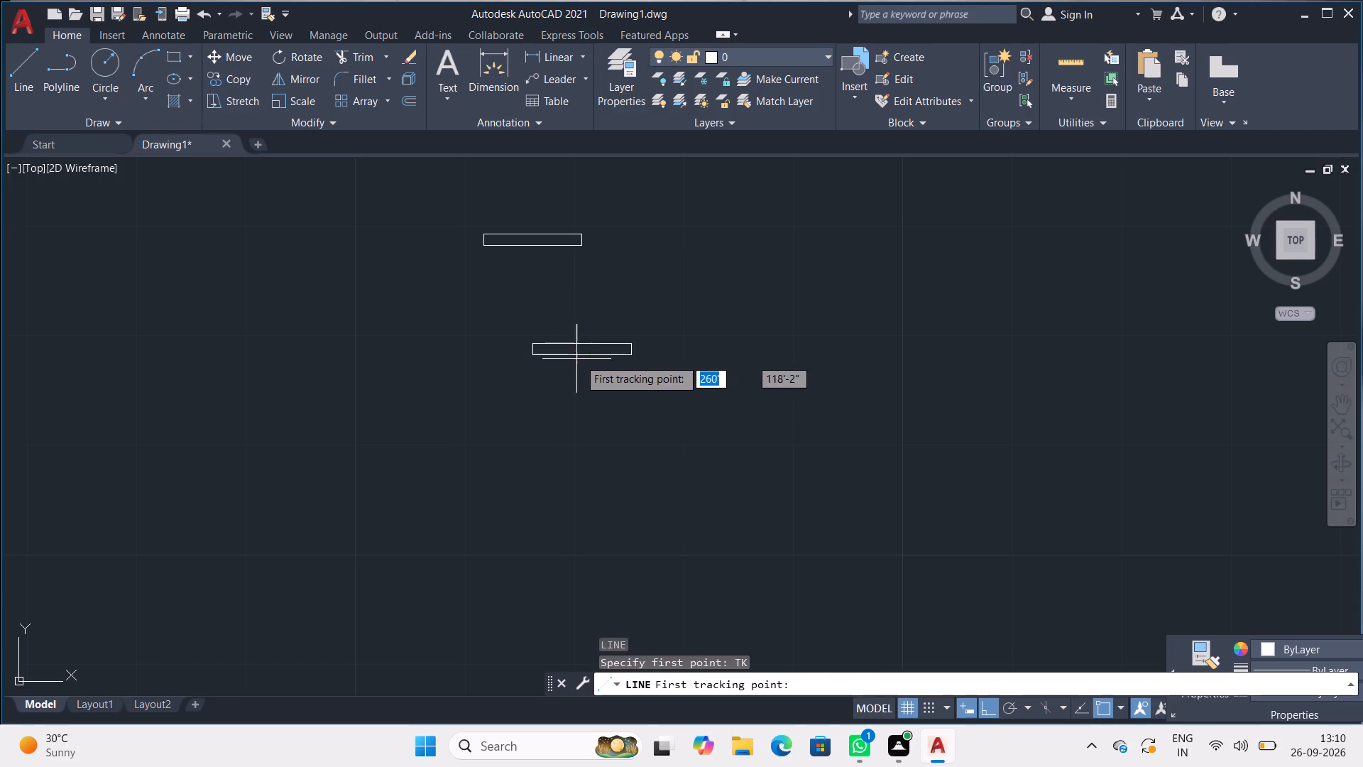
left_click(586, 357)
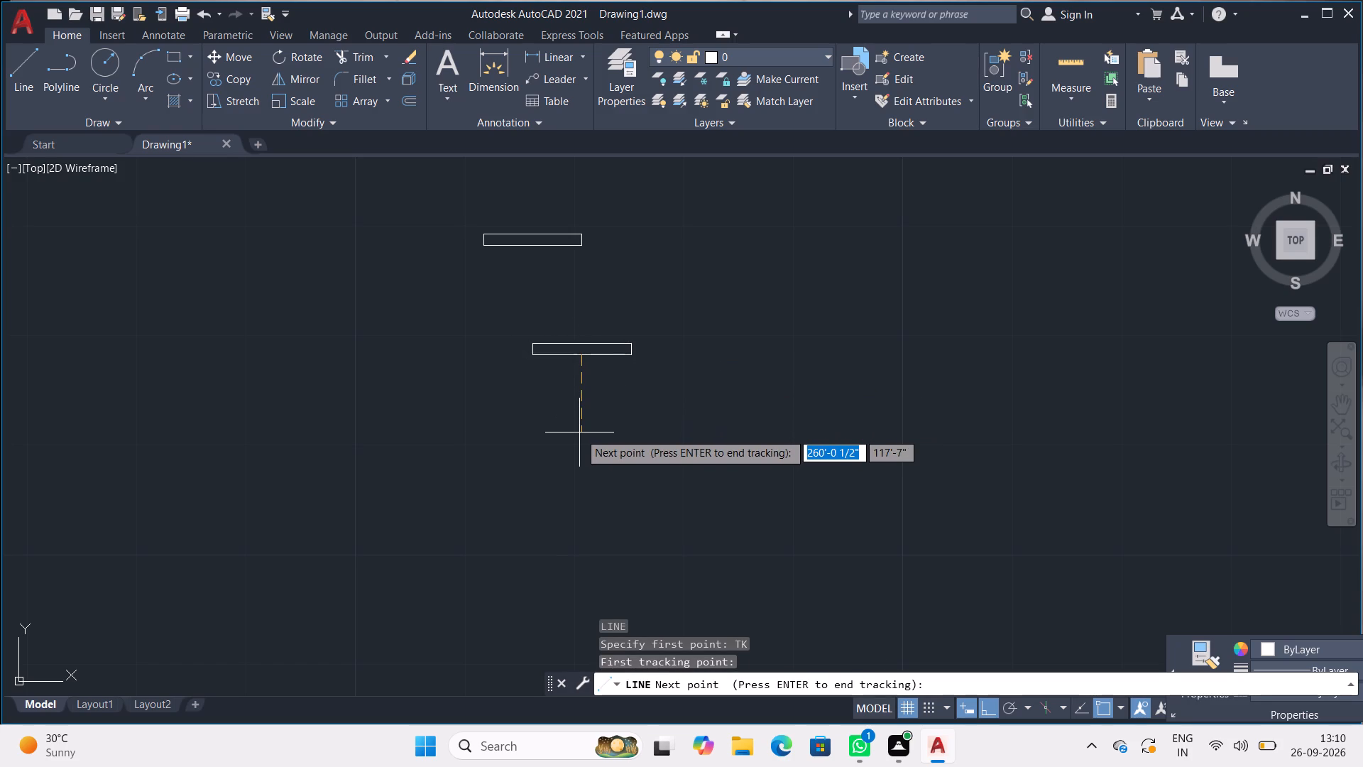
type("10")
key("shift+quotedbl")
key("Return")
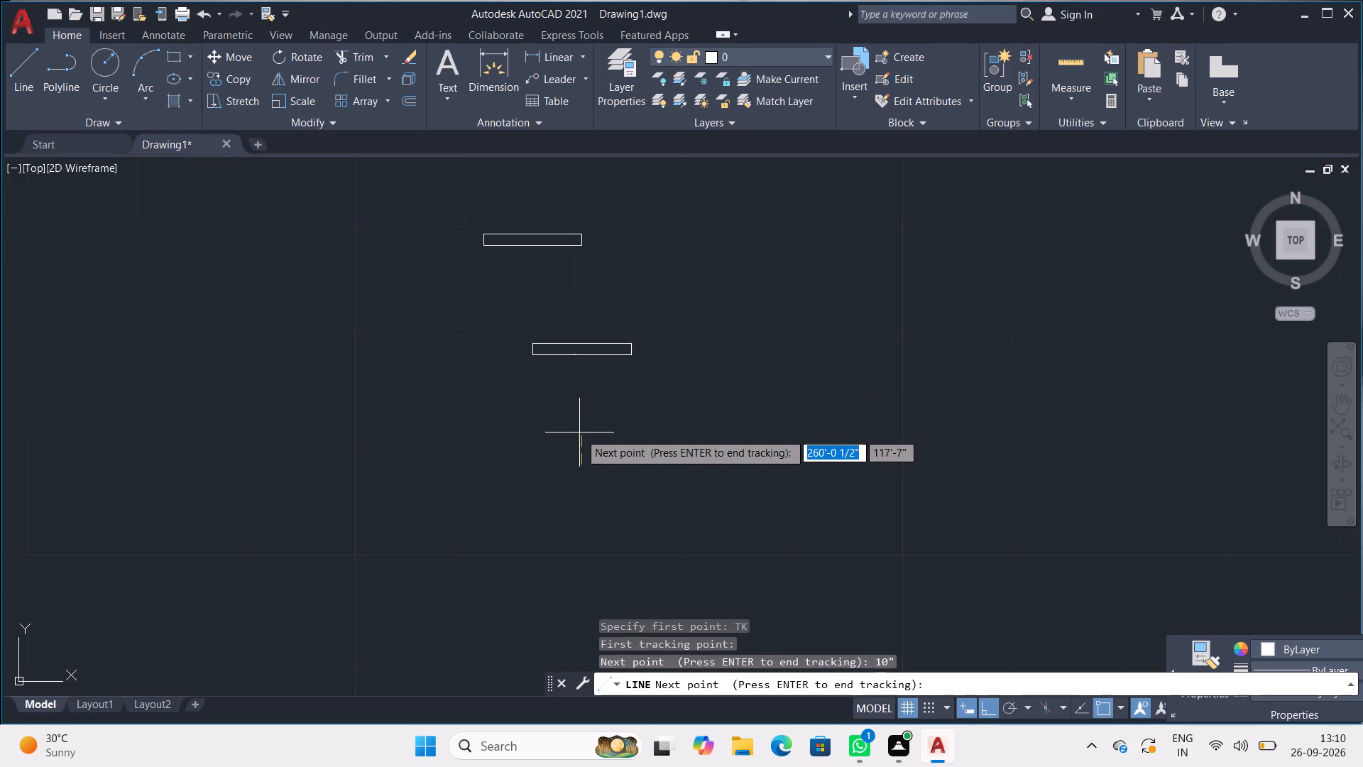
key("Return")
left_click(630, 452)
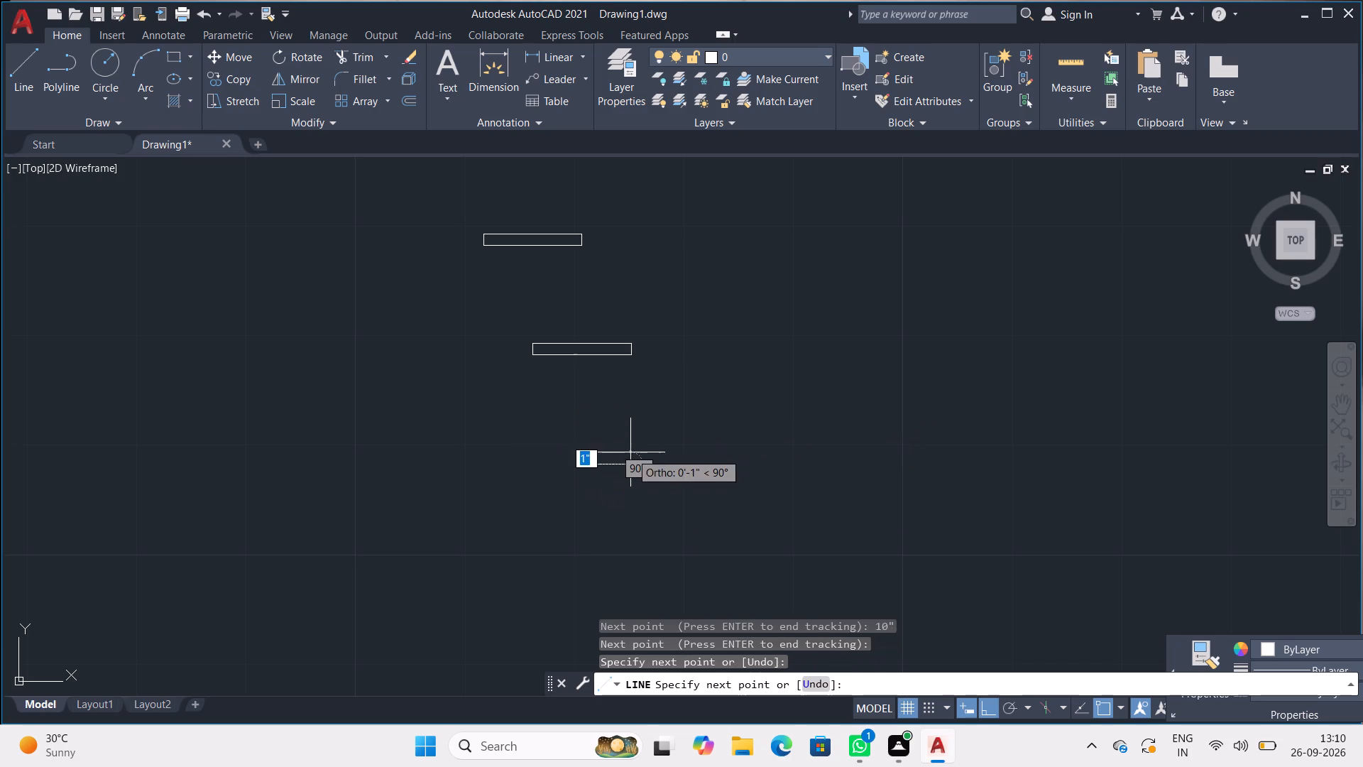
key("space")
Paste a fifth rectangle with its lower left corner on the left end of the new guide line.
key("ctrl+v")
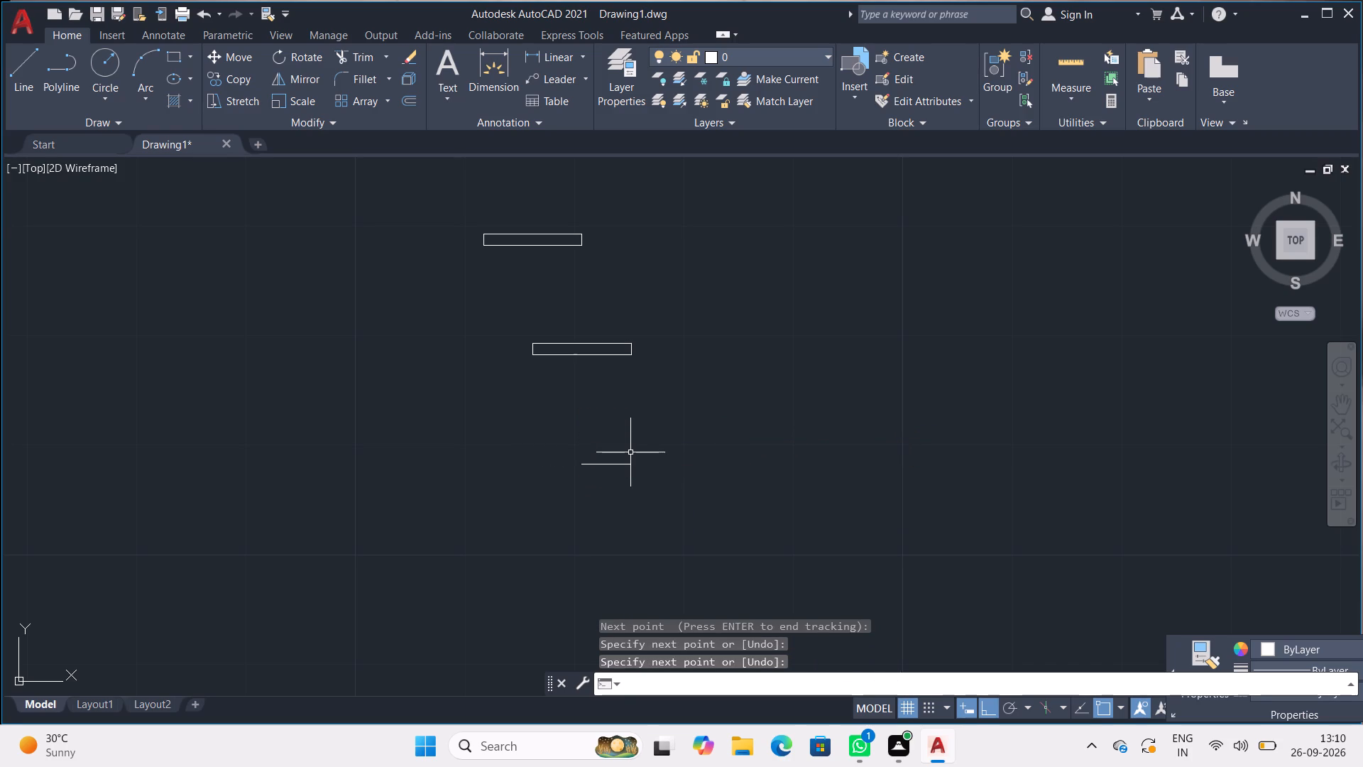
key("ctrl+v")
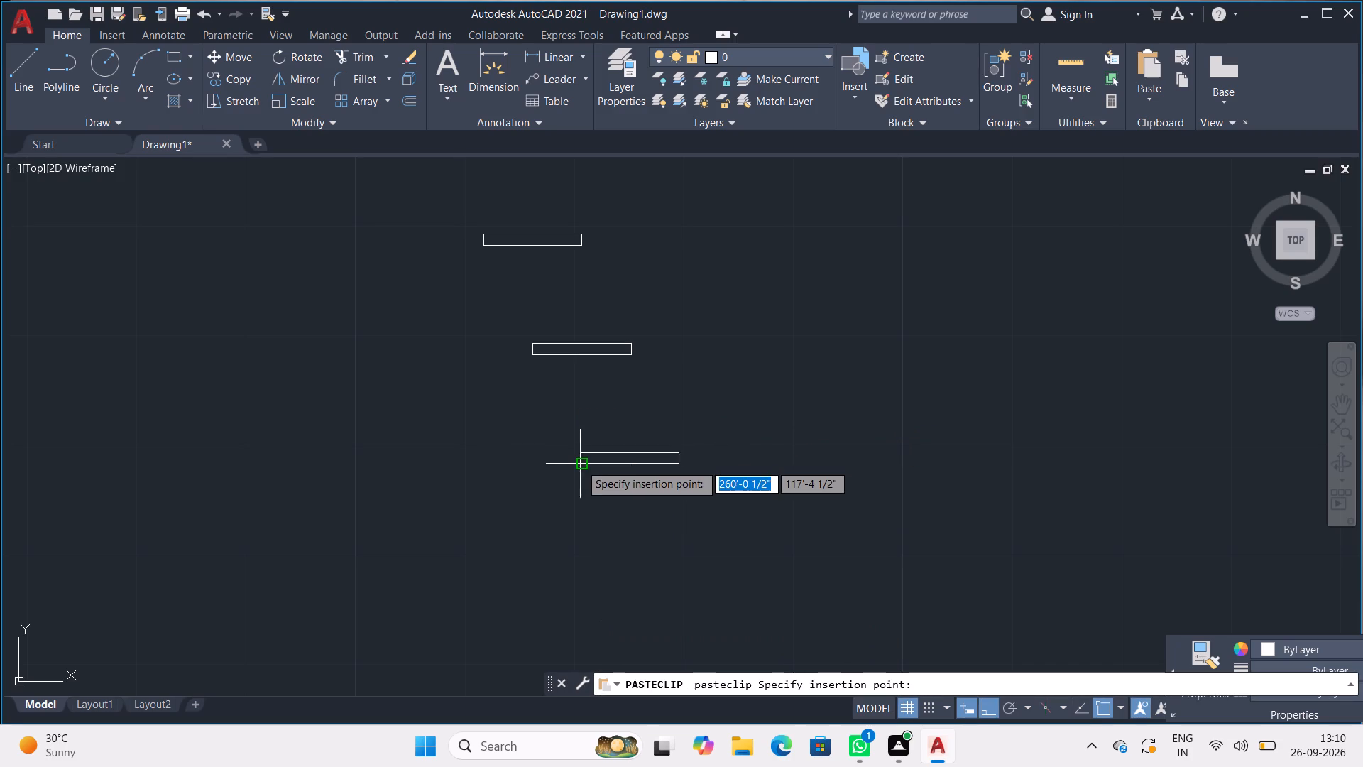
left_click(580, 464)
Copy all five stepped plates and paste them into the elevation, between the middle hatched wall and the far right wall.
middle_click_drag(578, 387, 569, 401)
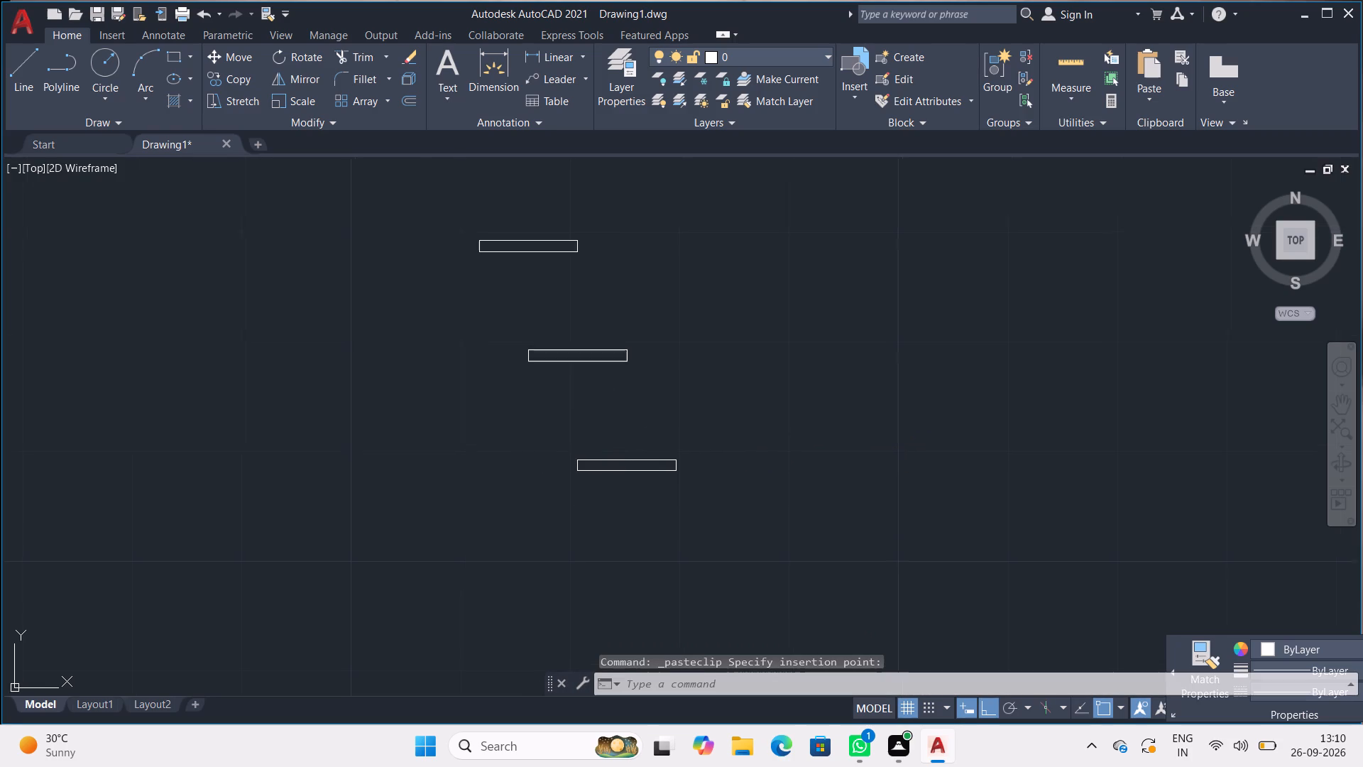
middle_click_drag(569, 401, 574, 513)
scroll(601, 418, "down", 4)
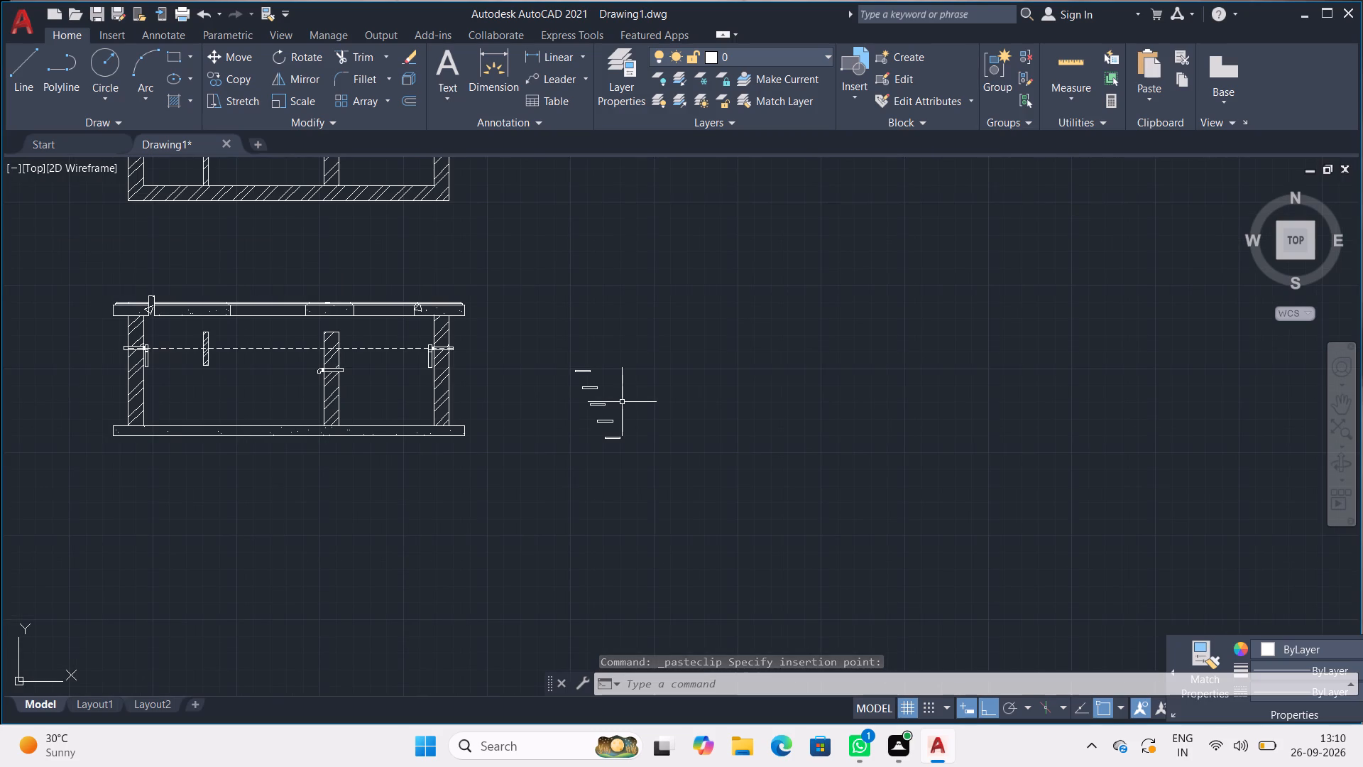
middle_click(622, 402)
left_click_drag(656, 357, 718, 455)
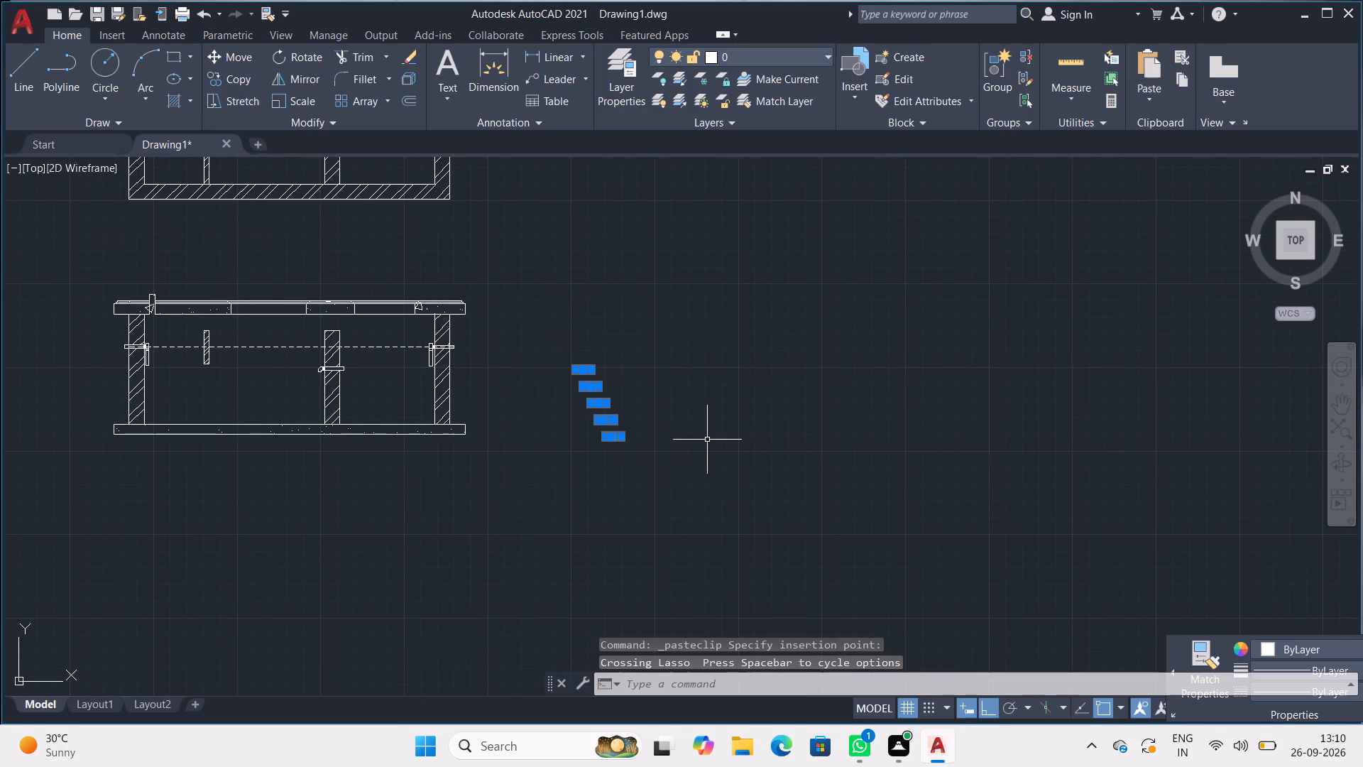
key("ctrl+c")
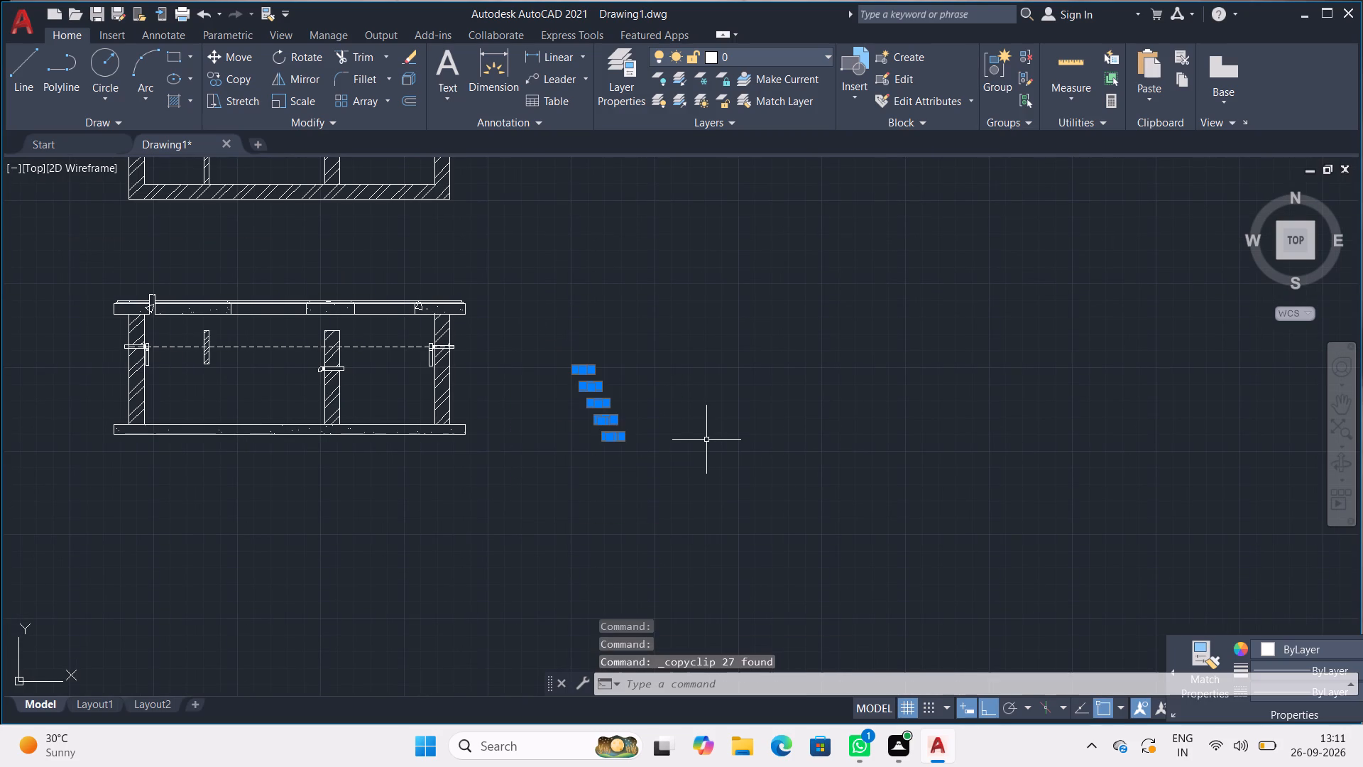
key("ctrl+v")
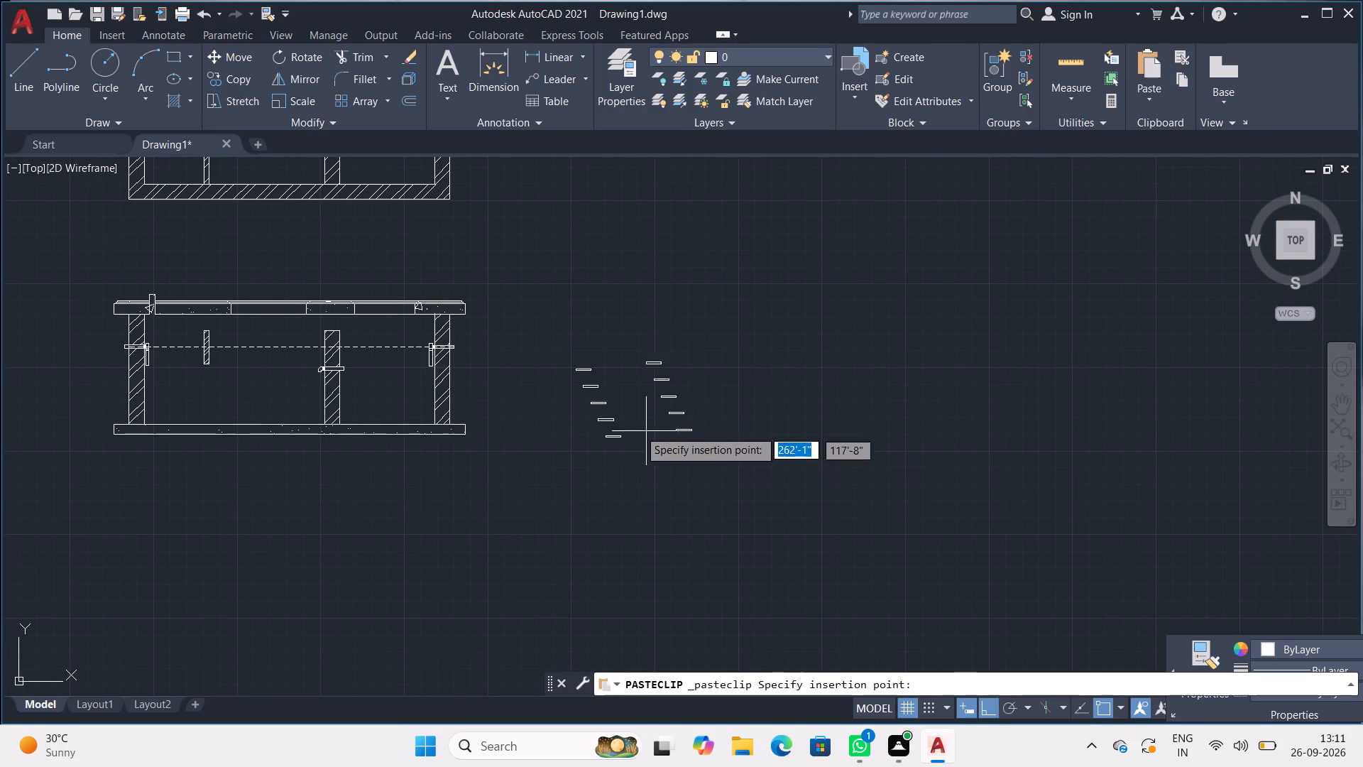
middle_click_drag(354, 398, 480, 474)
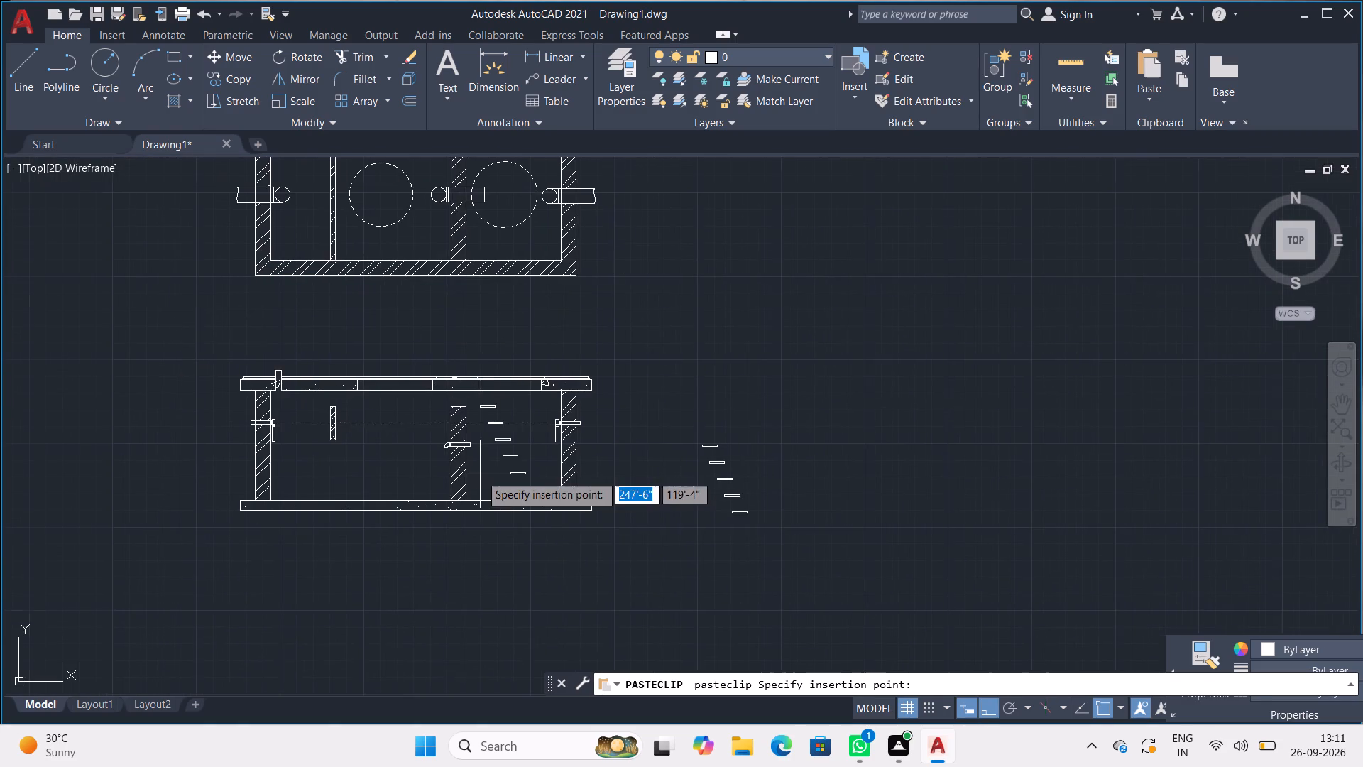
scroll(500, 464, "up", 3)
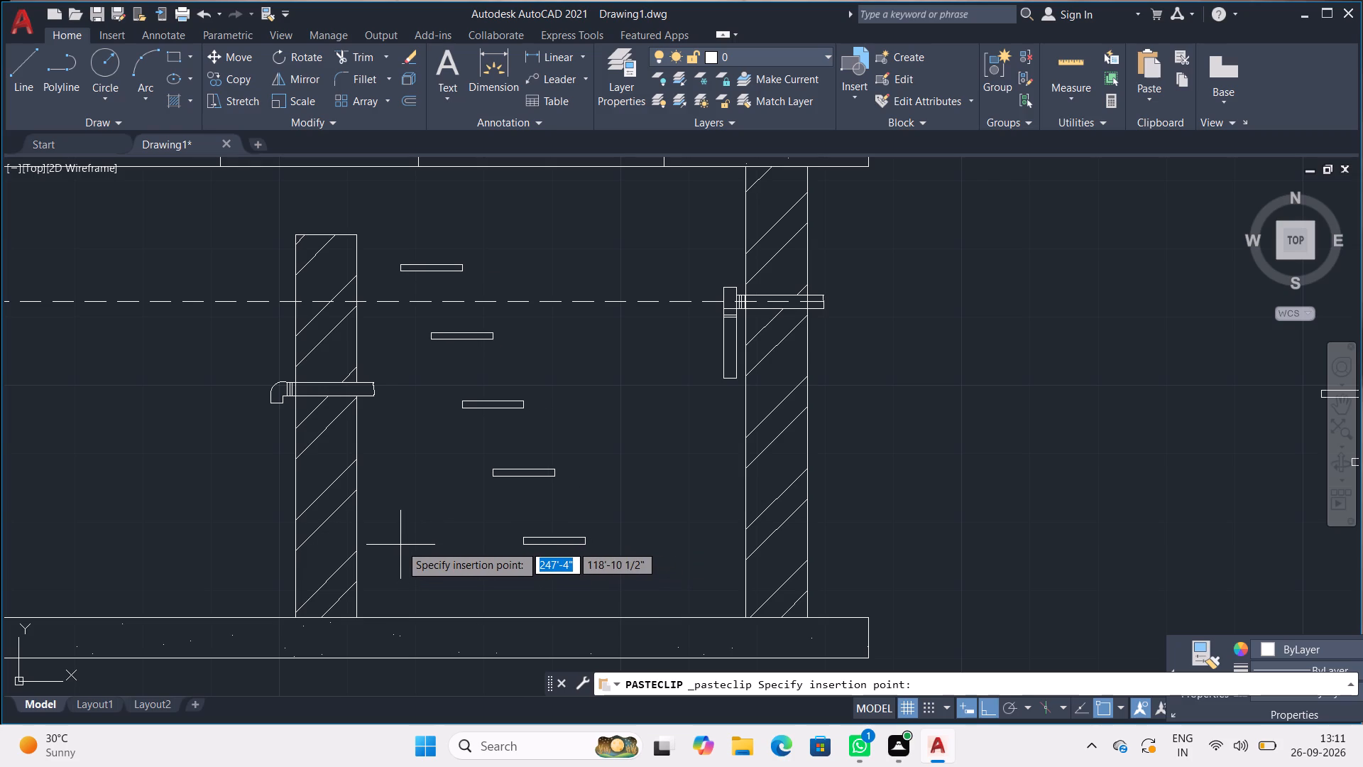
left_click(408, 545)
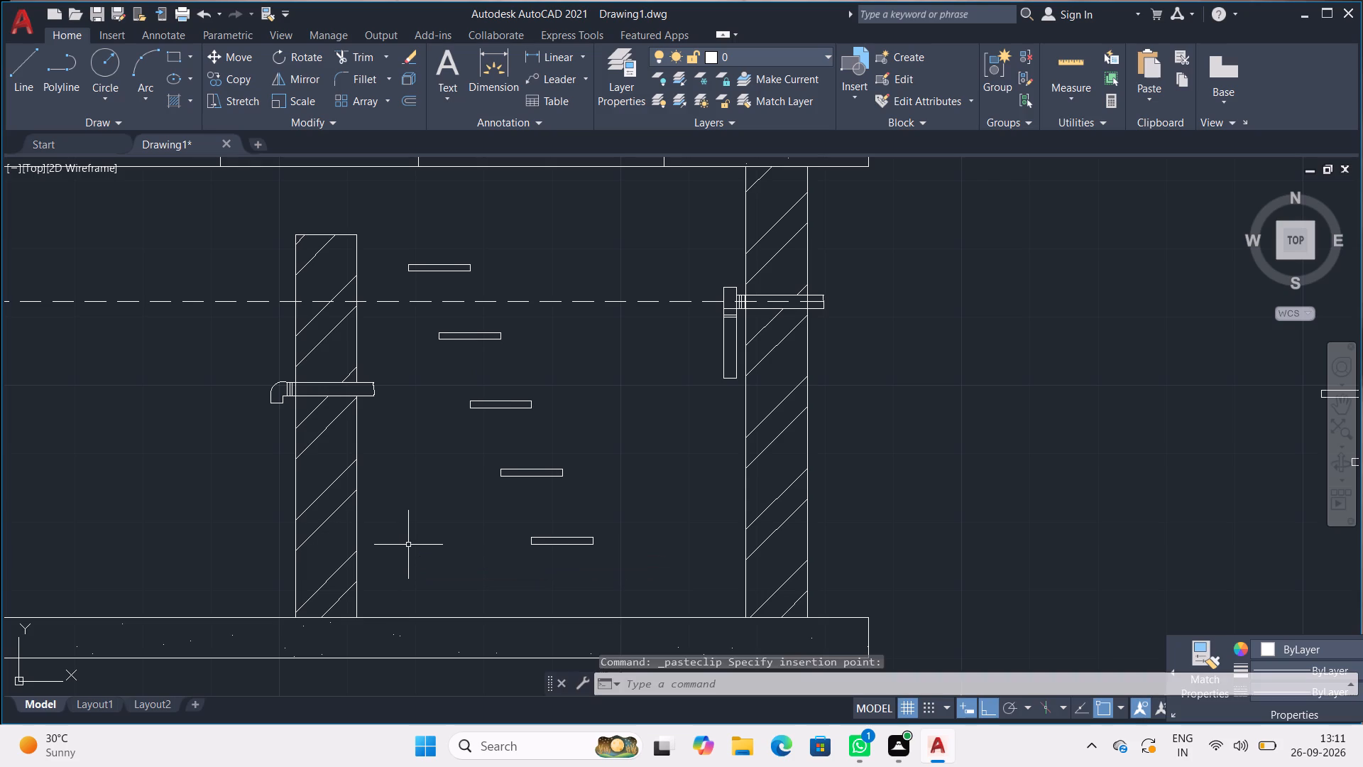
Move the second plate in the elevation horizontally right so it starts just beyond the first plate's right end.
left_click_drag(430, 334, 462, 317)
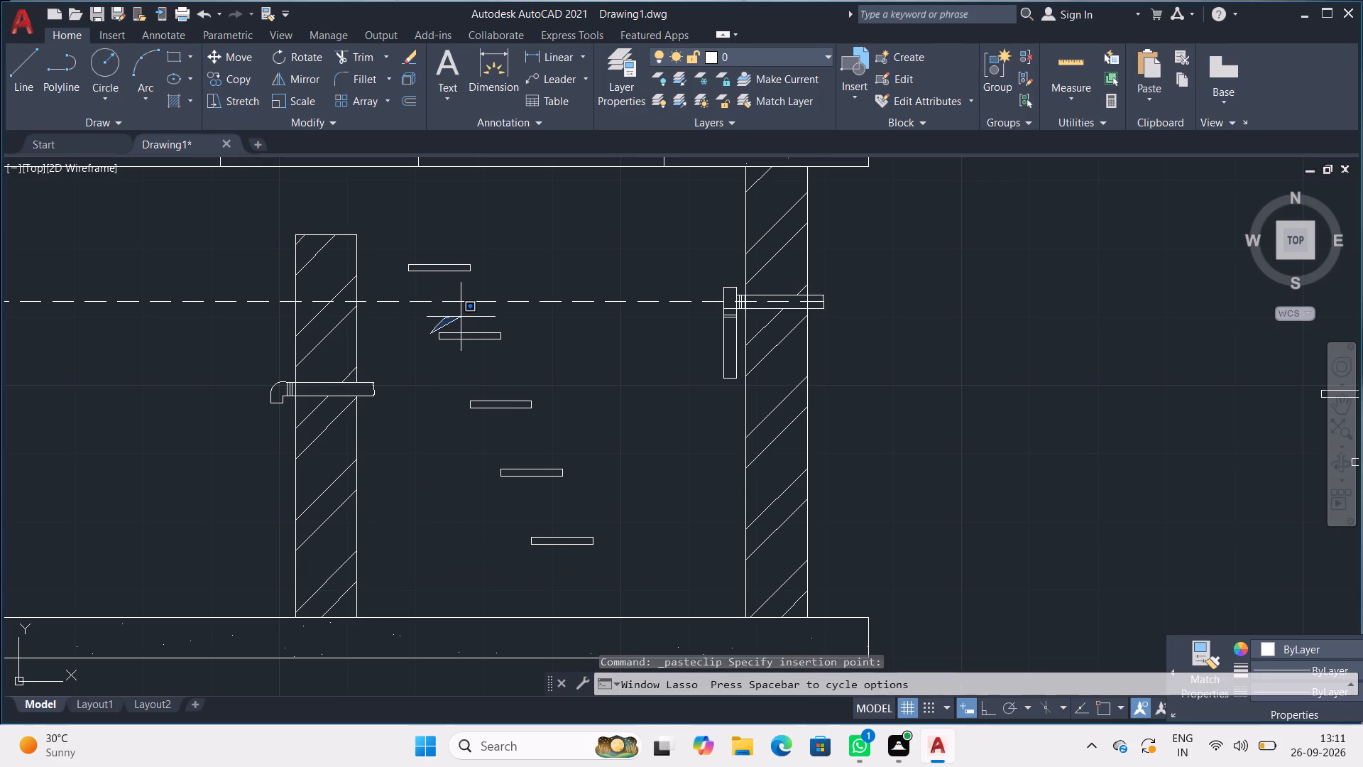
left_click_drag(462, 317, 465, 361)
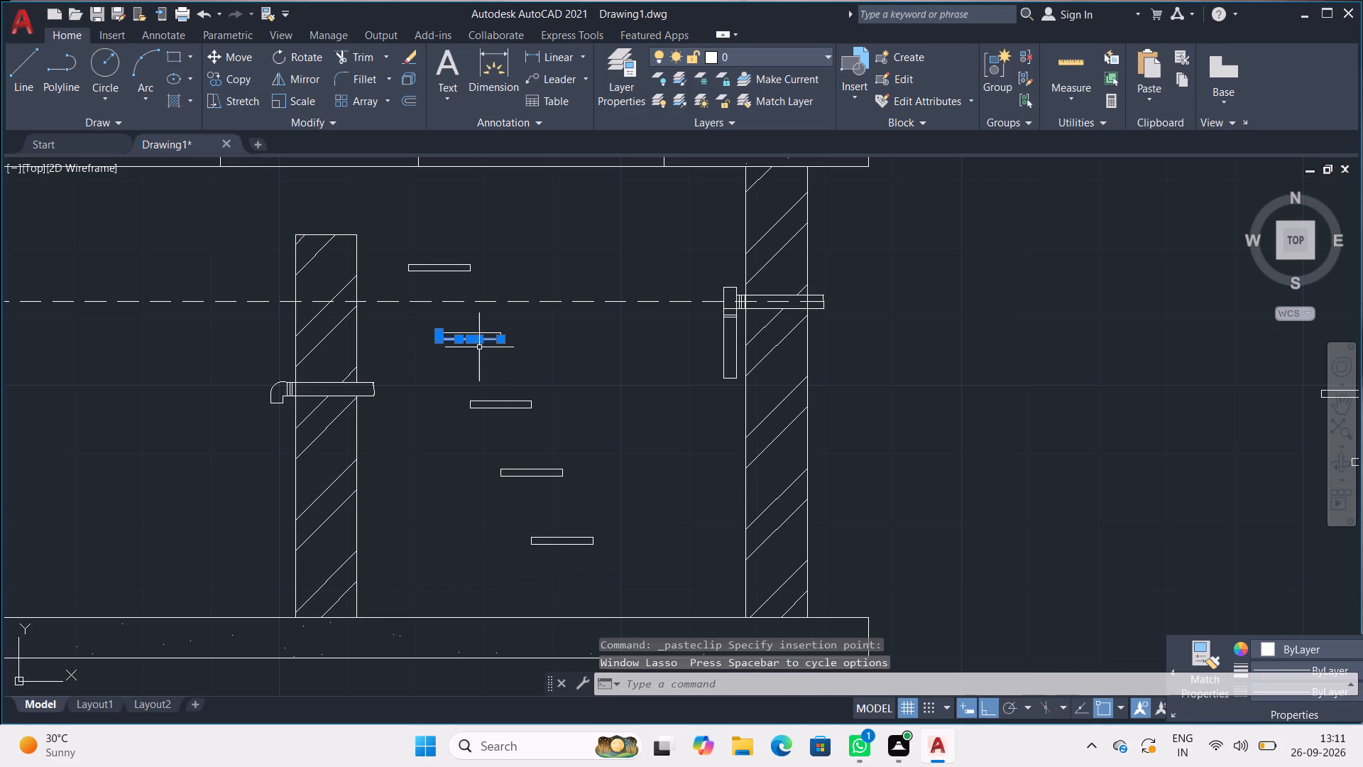
left_click_drag(502, 334, 453, 325)
scroll(457, 340, "up", 2)
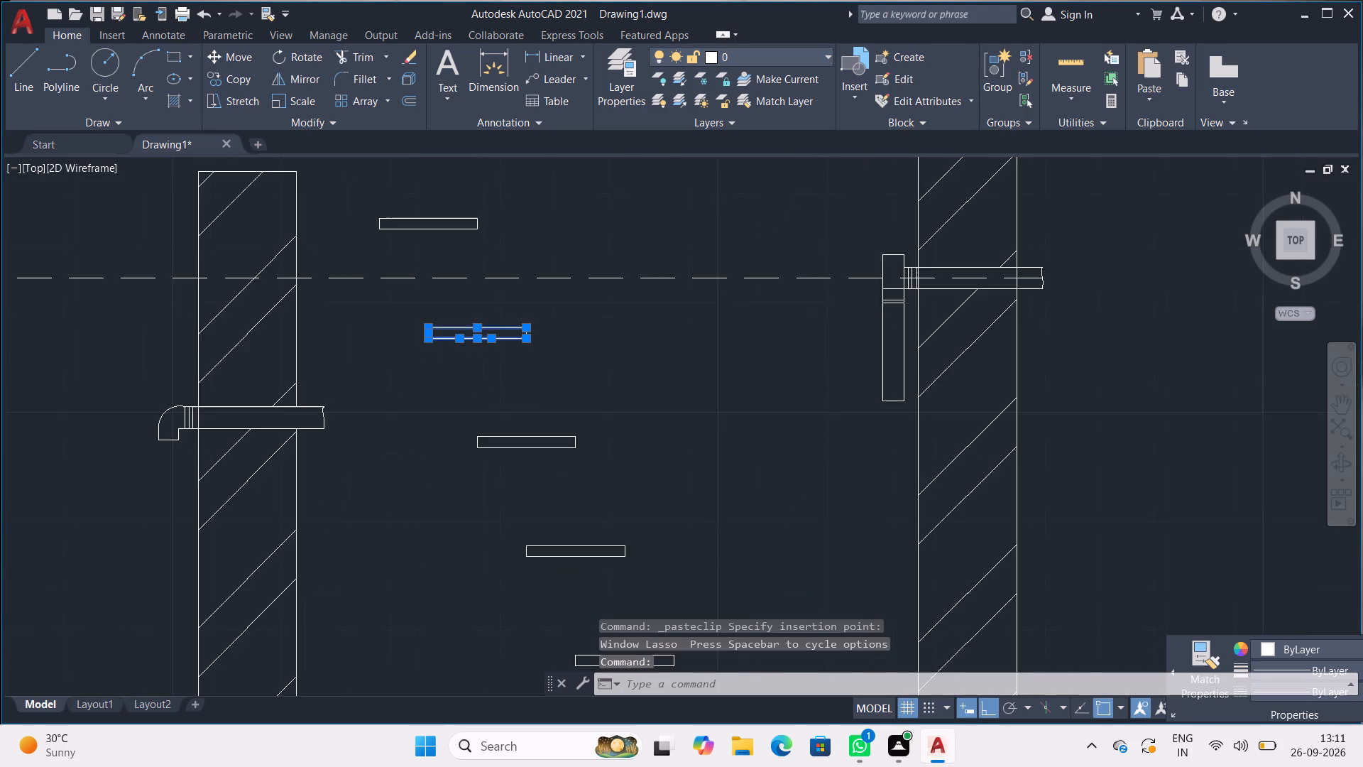
scroll(457, 340, "up", 1)
left_click(635, 322)
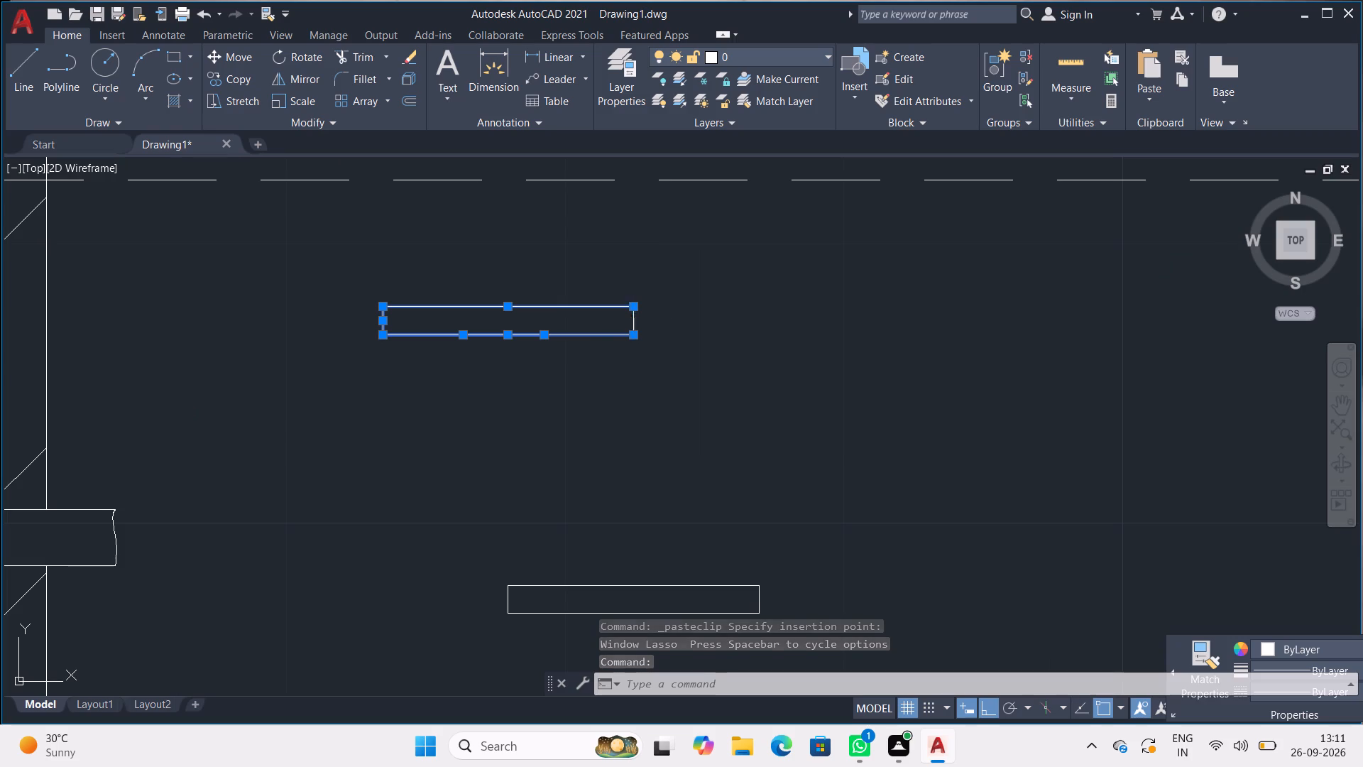
key("m")
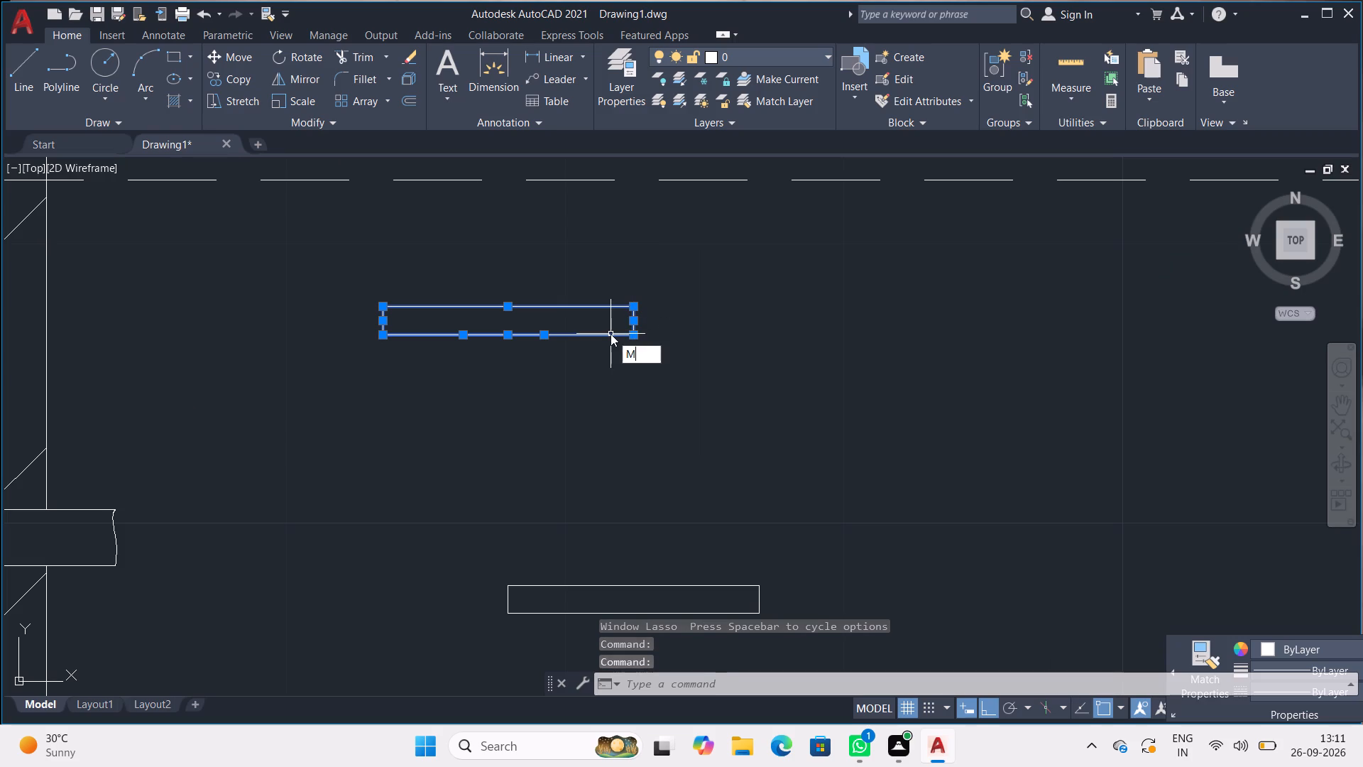
key("Return")
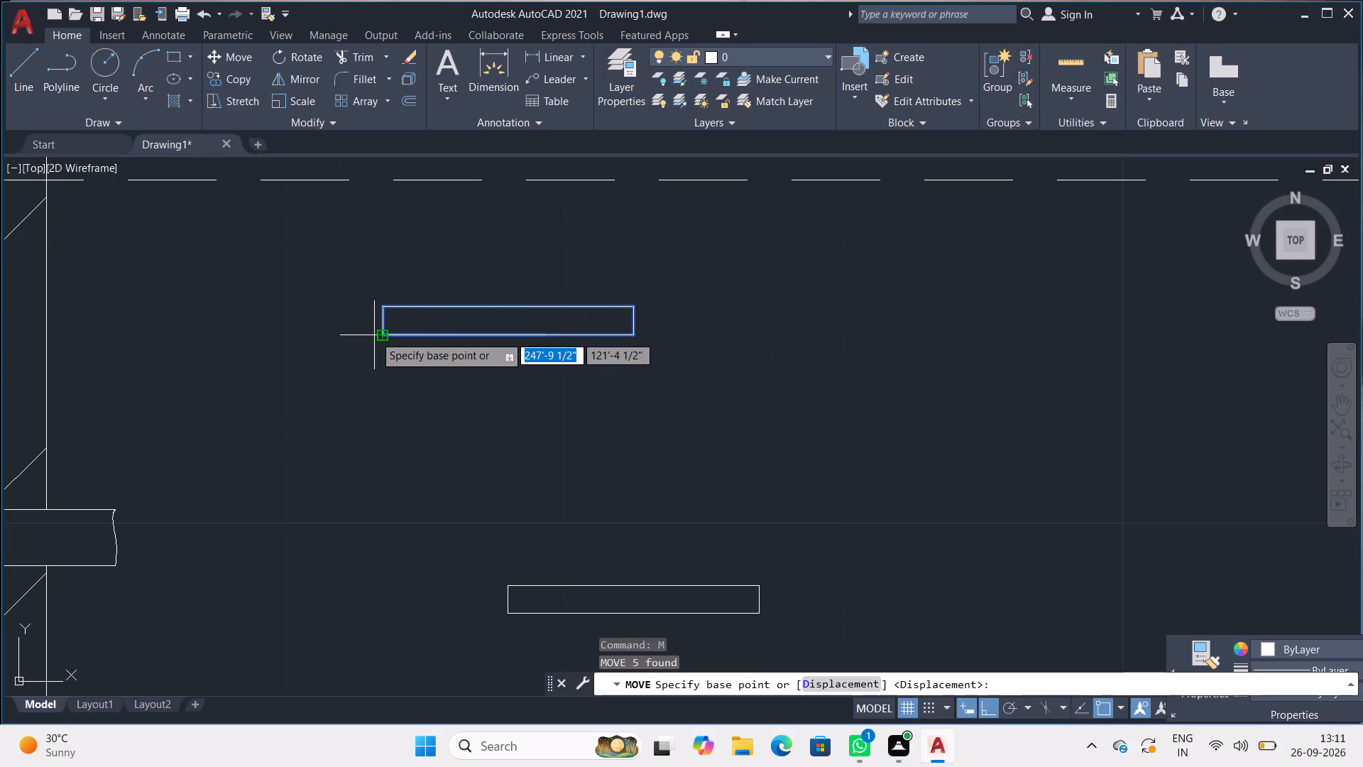
left_click(378, 332)
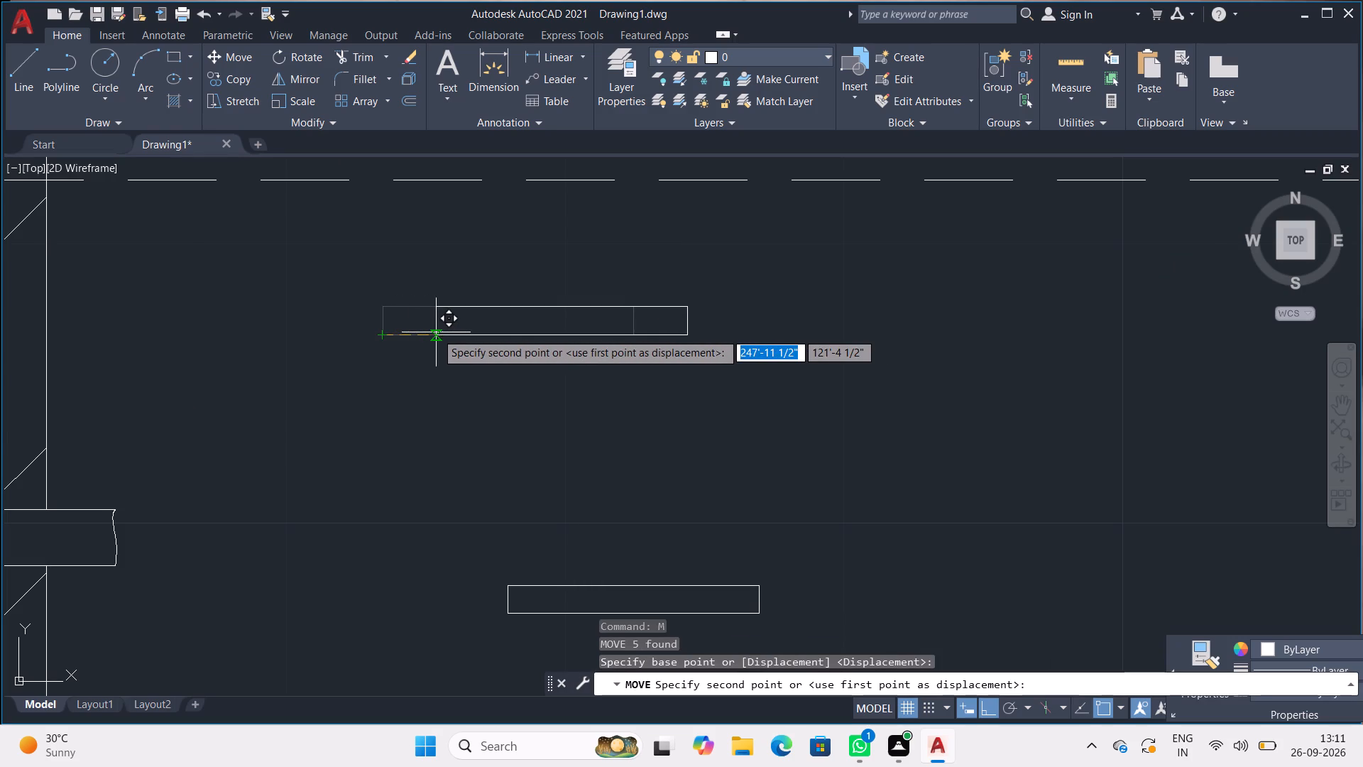
scroll(436, 332, "down", 3)
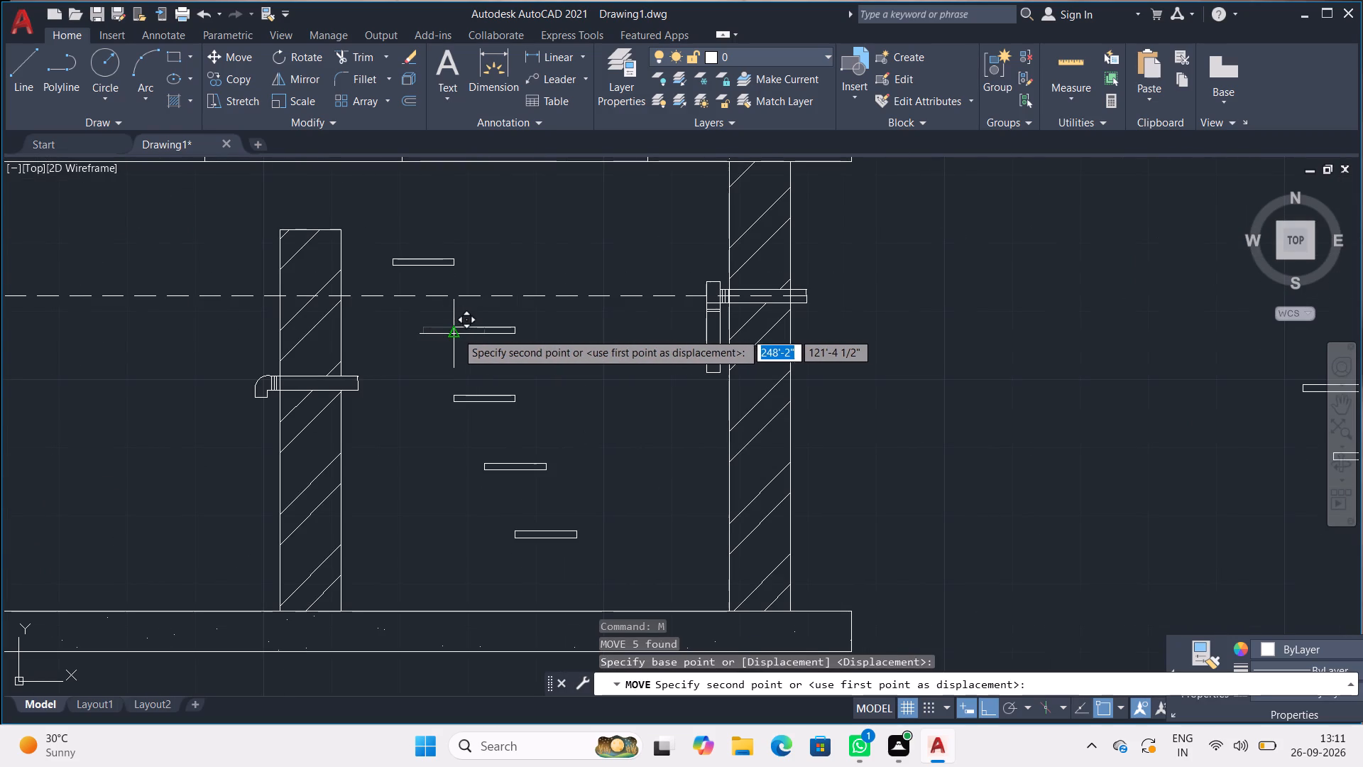
left_click(461, 332)
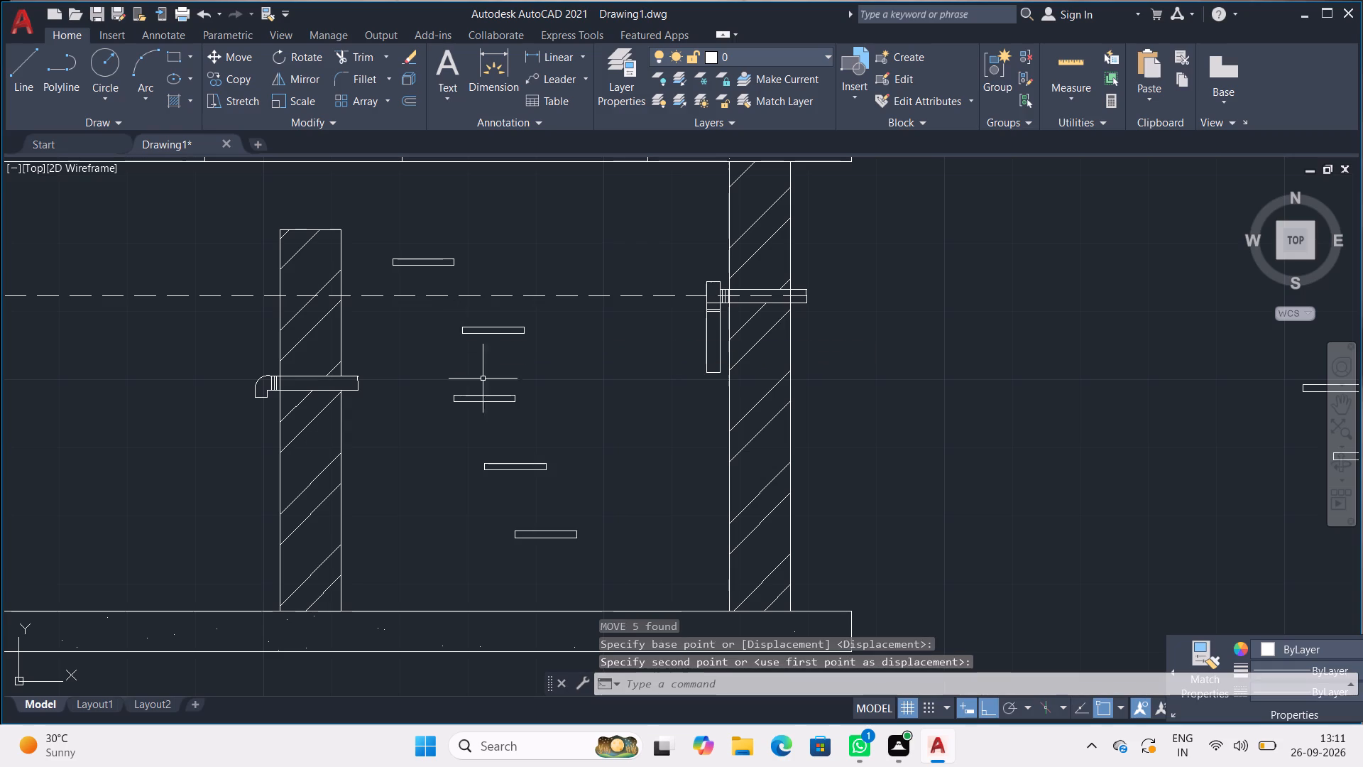
Move the third plate in the elevation horizontally right so its left end lies just under the second plate's right end.
left_click_drag(513, 386, 536, 425)
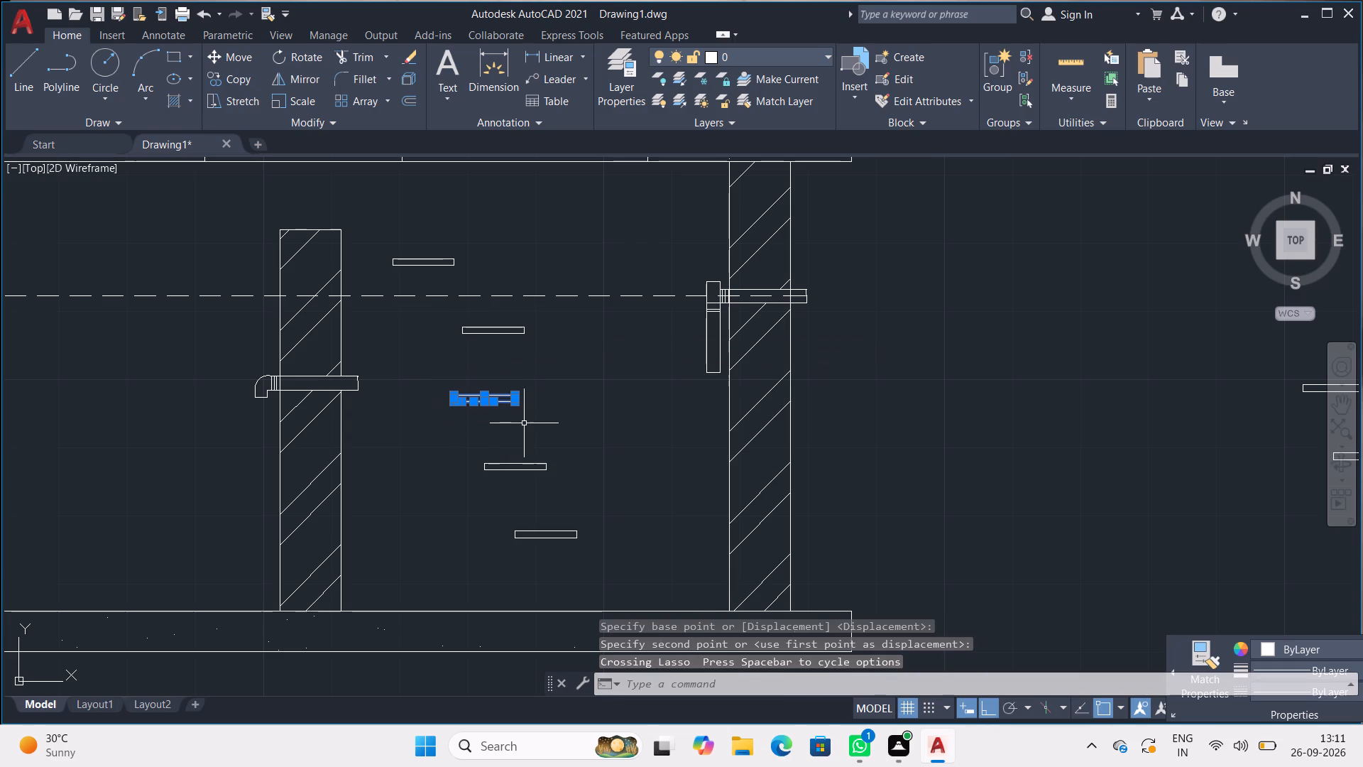
scroll(512, 418, "up", 3)
key("m")
key("Return")
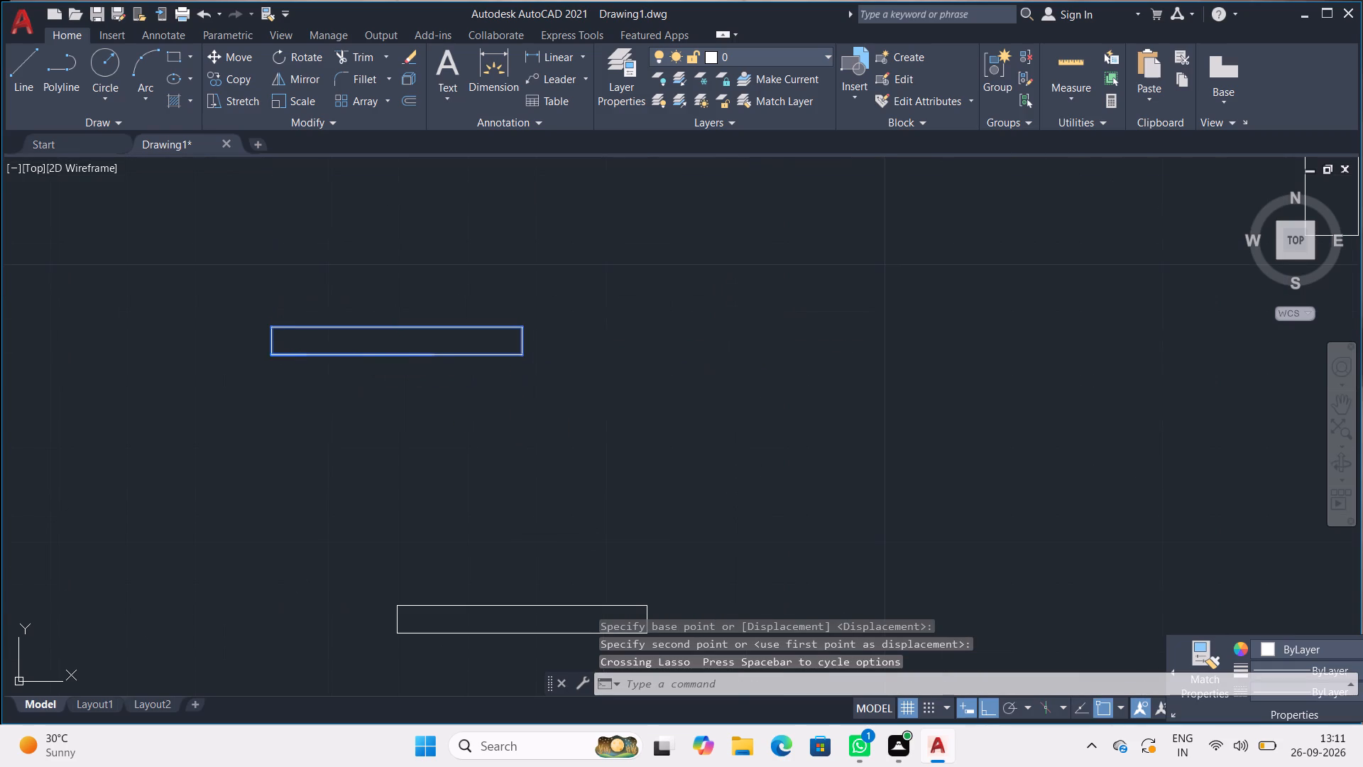
left_click(270, 354)
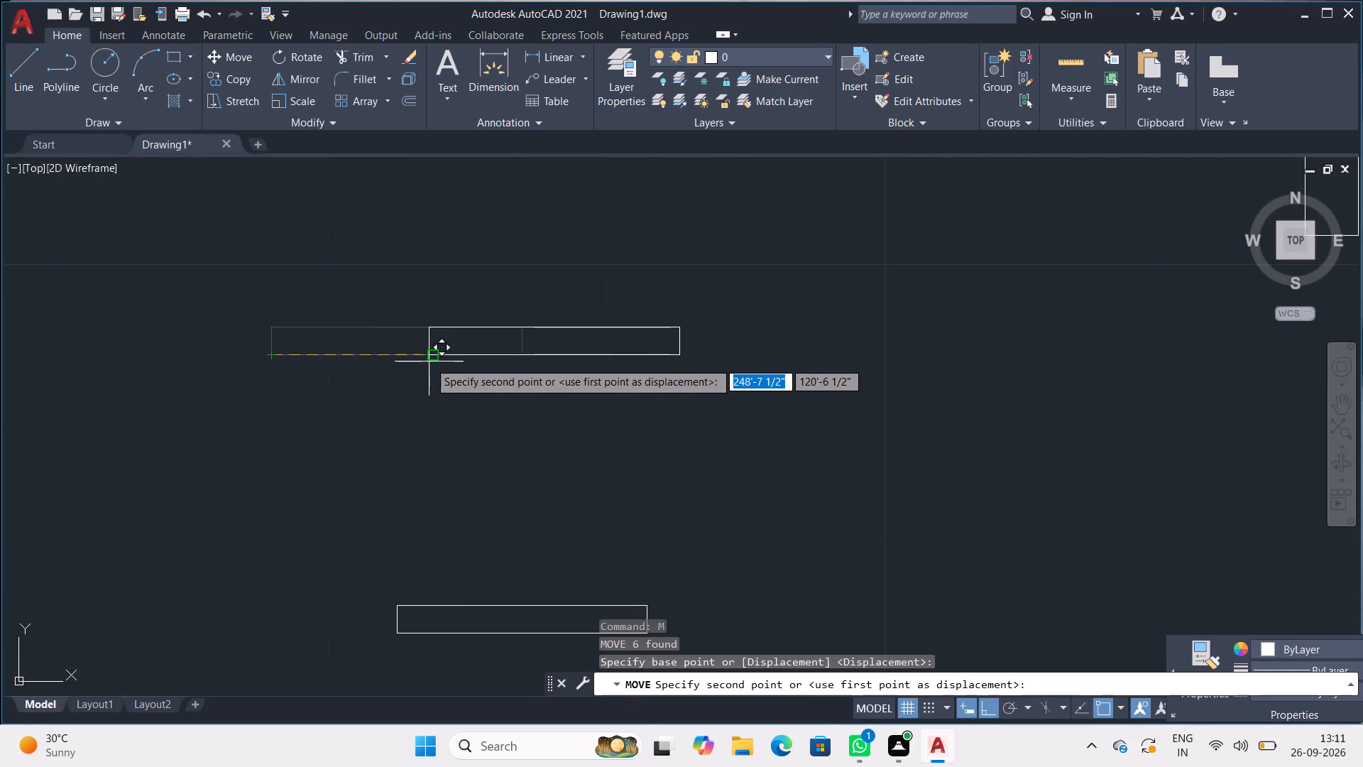
scroll(429, 361, "down", 2)
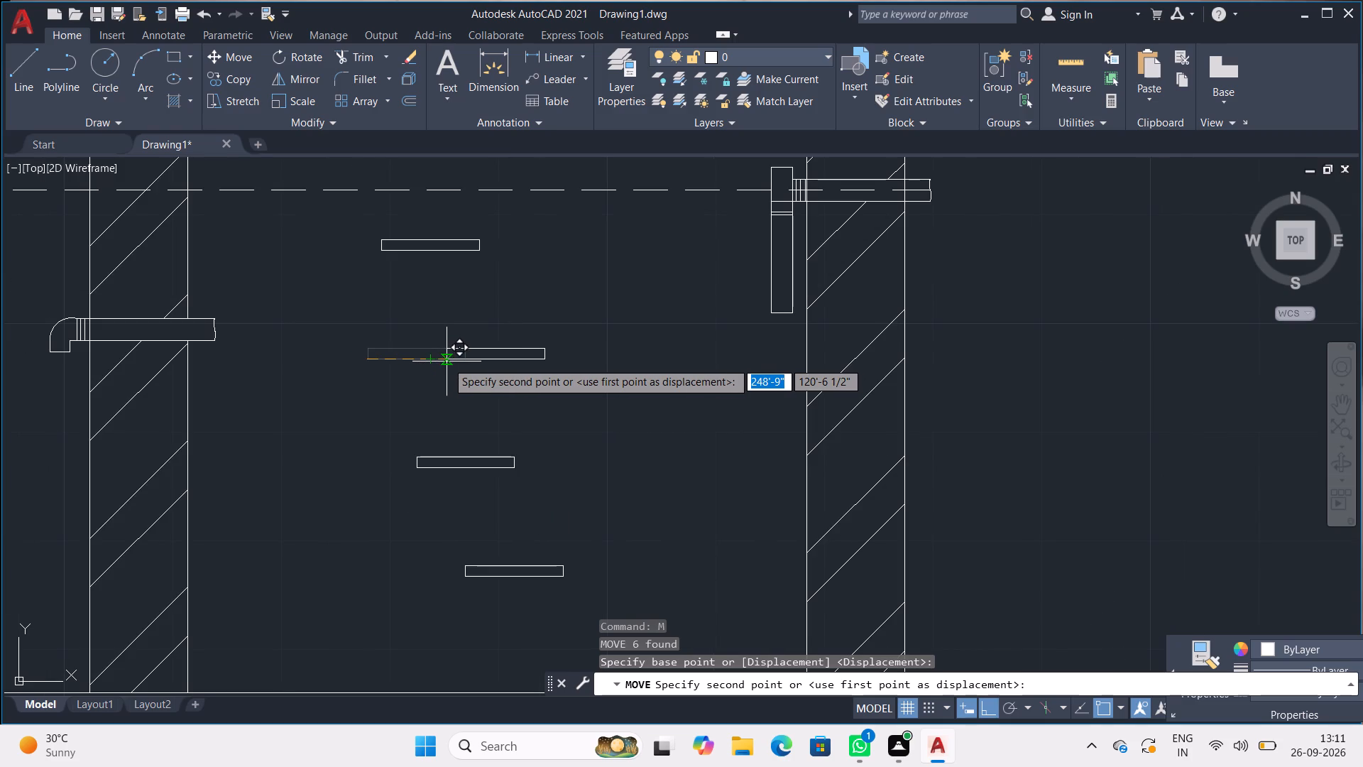
scroll(447, 361, "down", 1)
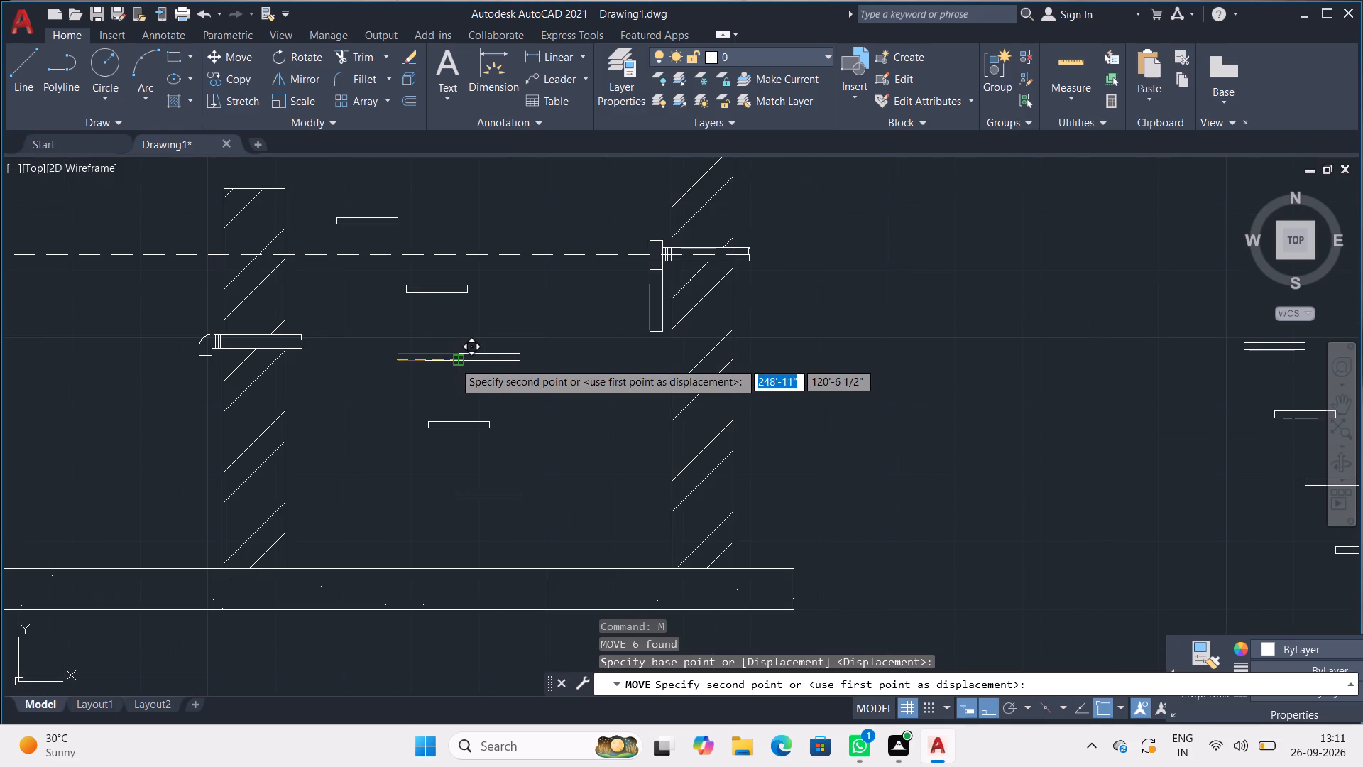
left_click(451, 361)
Move the fourth plate in the elevation about 1'-0" horizontally to the right, under the third plate's right end.
left_click_drag(497, 413, 483, 408)
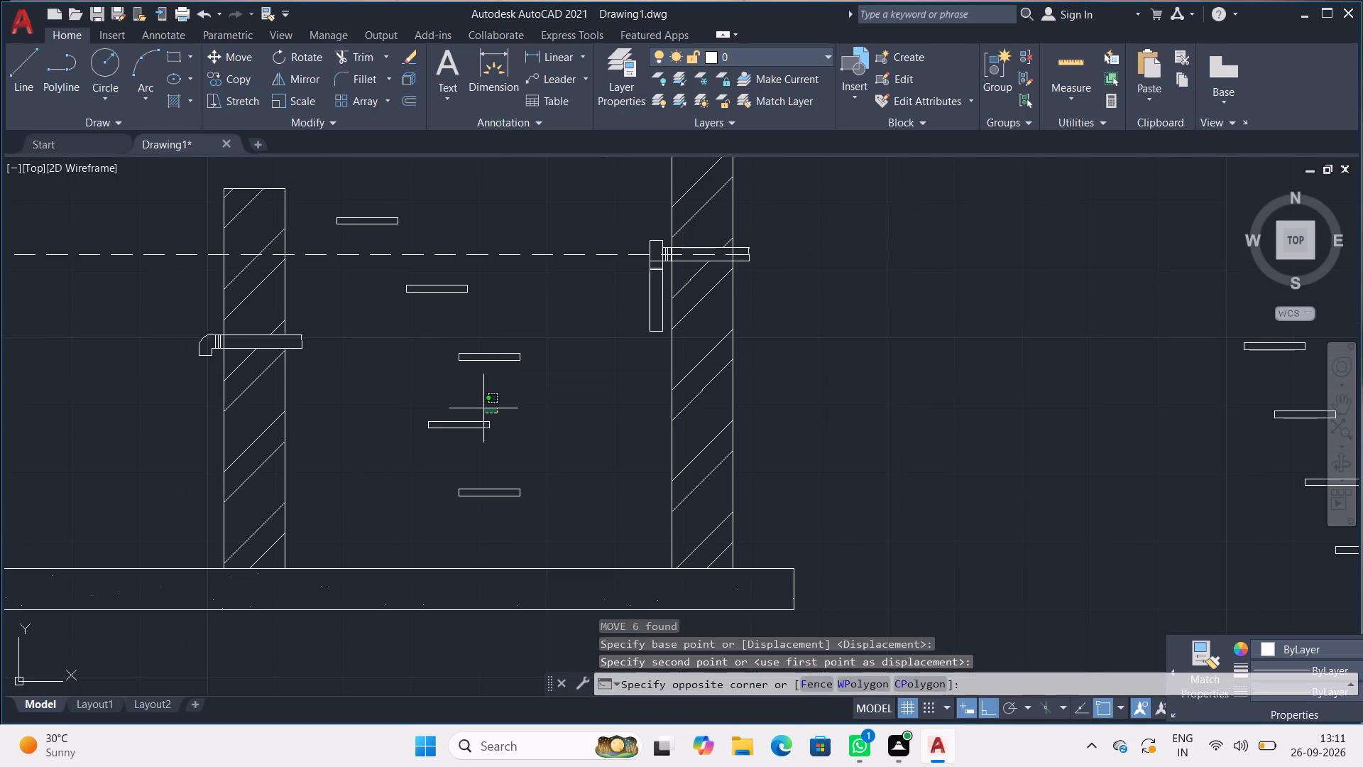
left_click_drag(483, 408, 501, 450)
key("m")
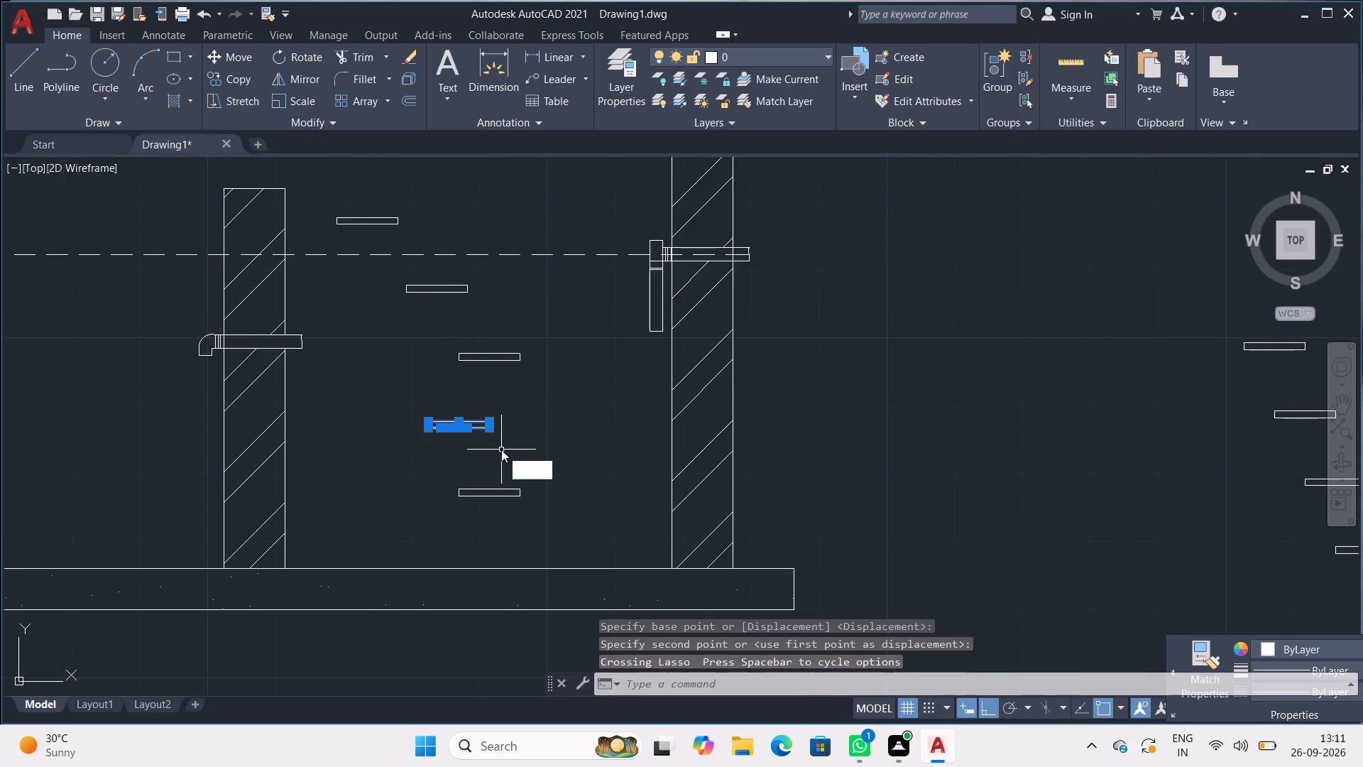
key("Return")
left_click(427, 427)
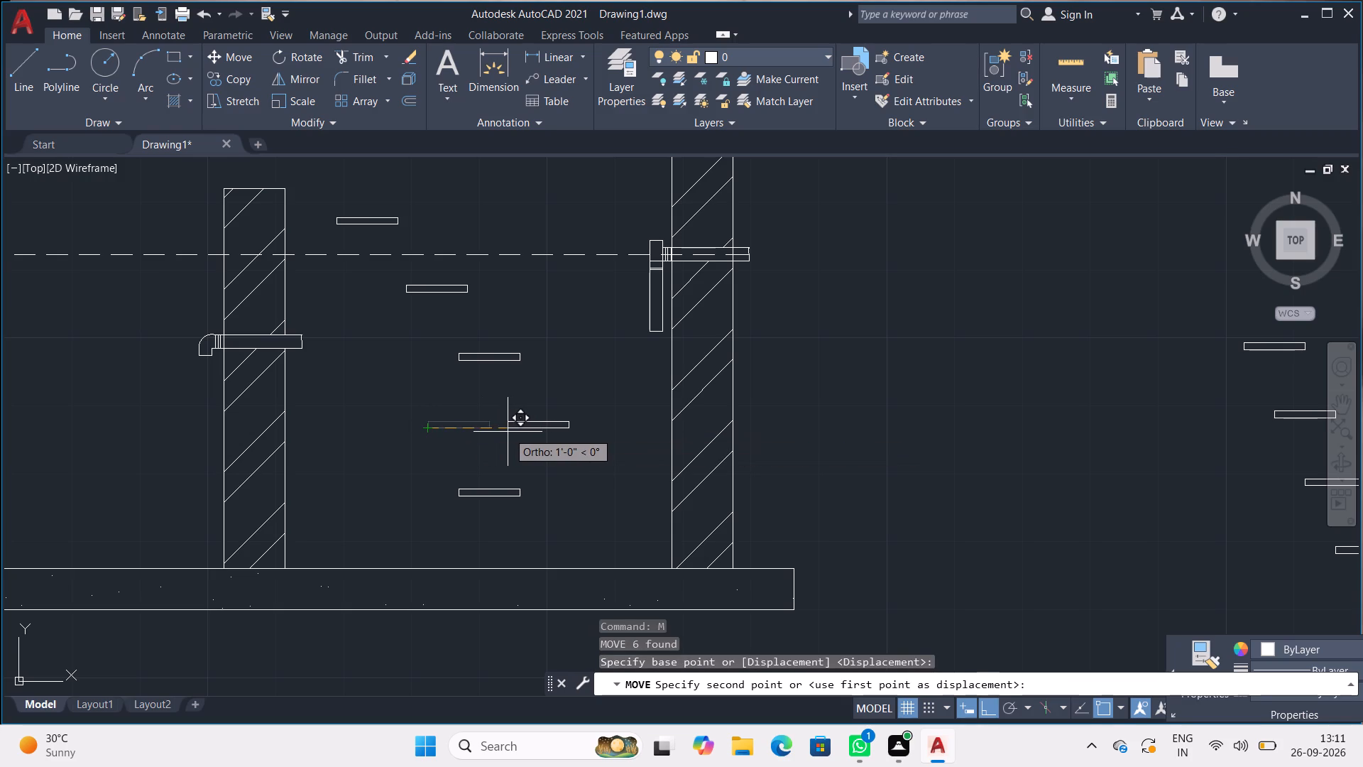
left_click(508, 432)
Move the fifth plate in the elevation about 1'-5" horizontally to the right, under the fourth plate's right end.
left_click_drag(515, 457, 464, 501)
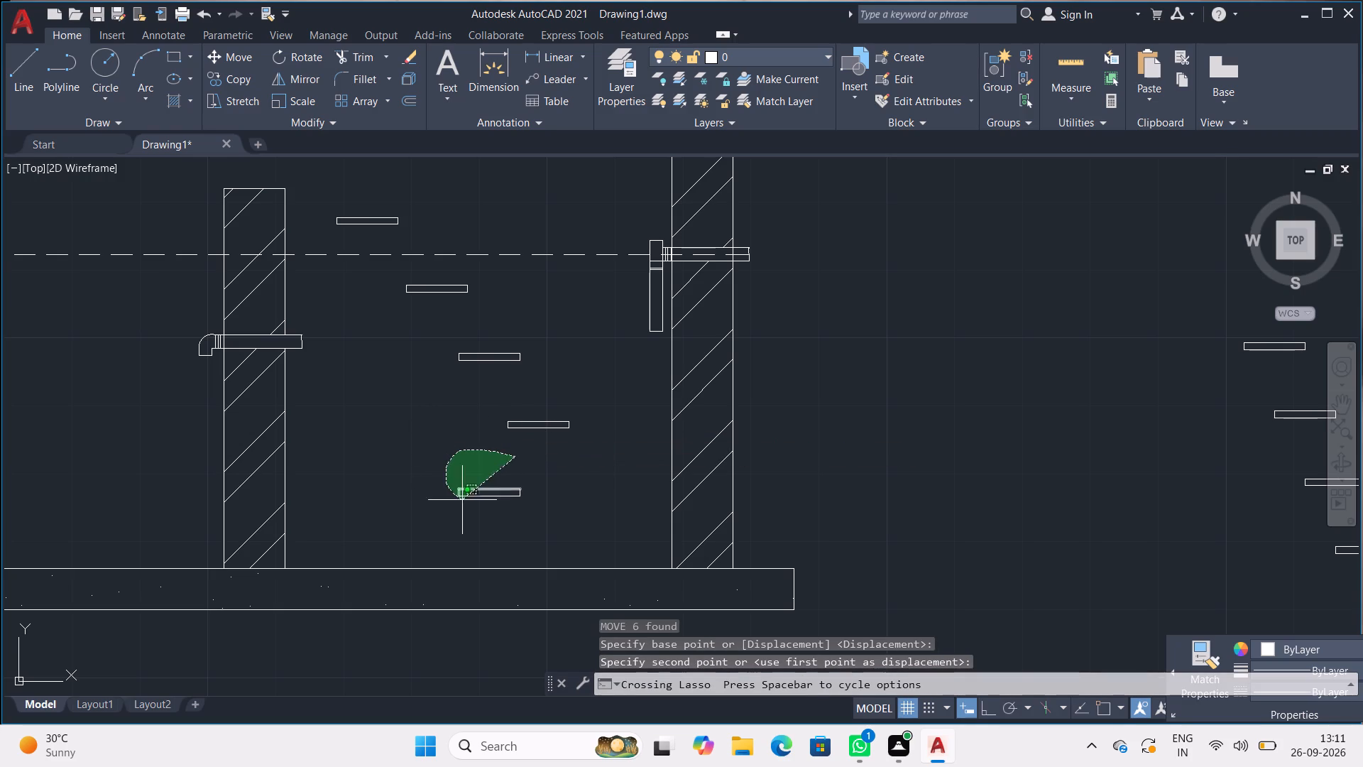
left_click_drag(464, 501, 540, 501)
key("m")
key("Return")
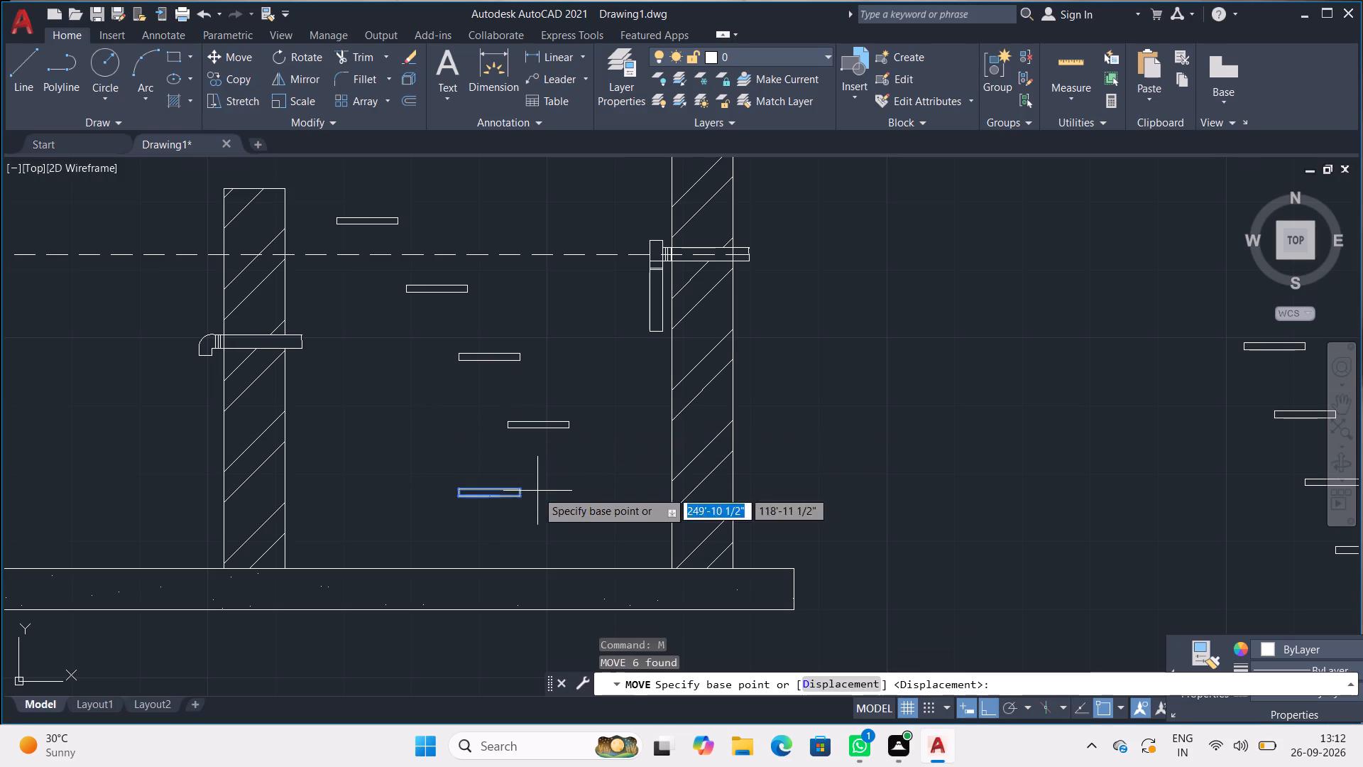
left_click(459, 496)
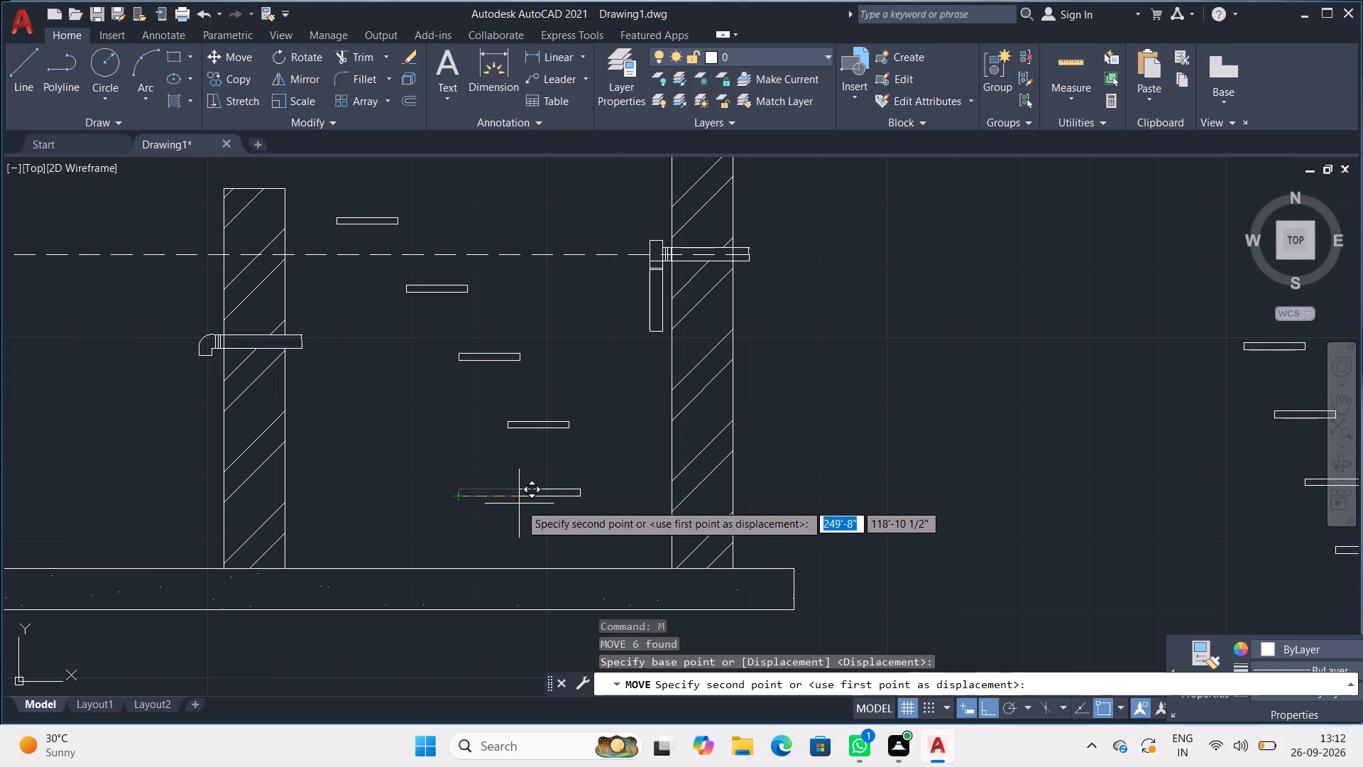
left_click(573, 505)
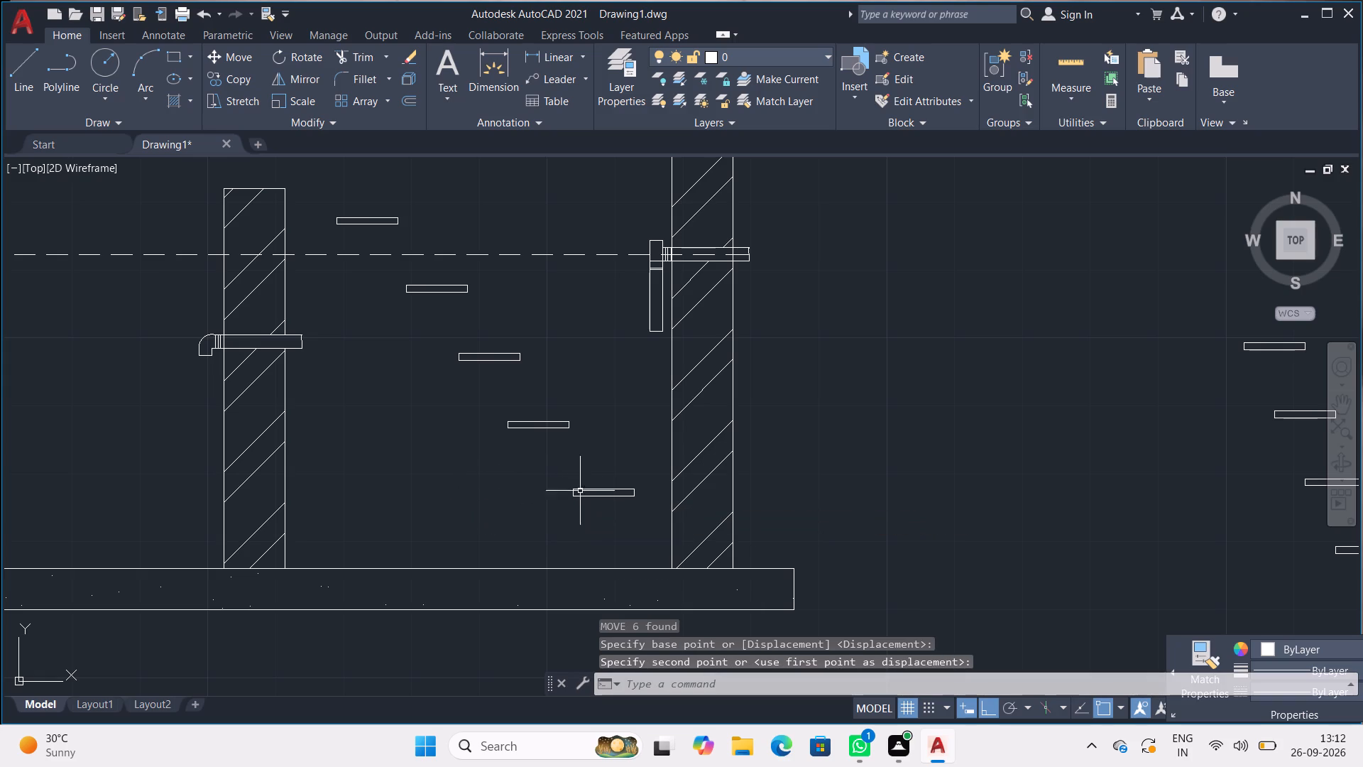
Copy the five stepped plates outside the elevation and paste them between the short hatched baffle and the middle hatched wall.
scroll(547, 402, "down", 2)
middle_click_drag(533, 408, 526, 426)
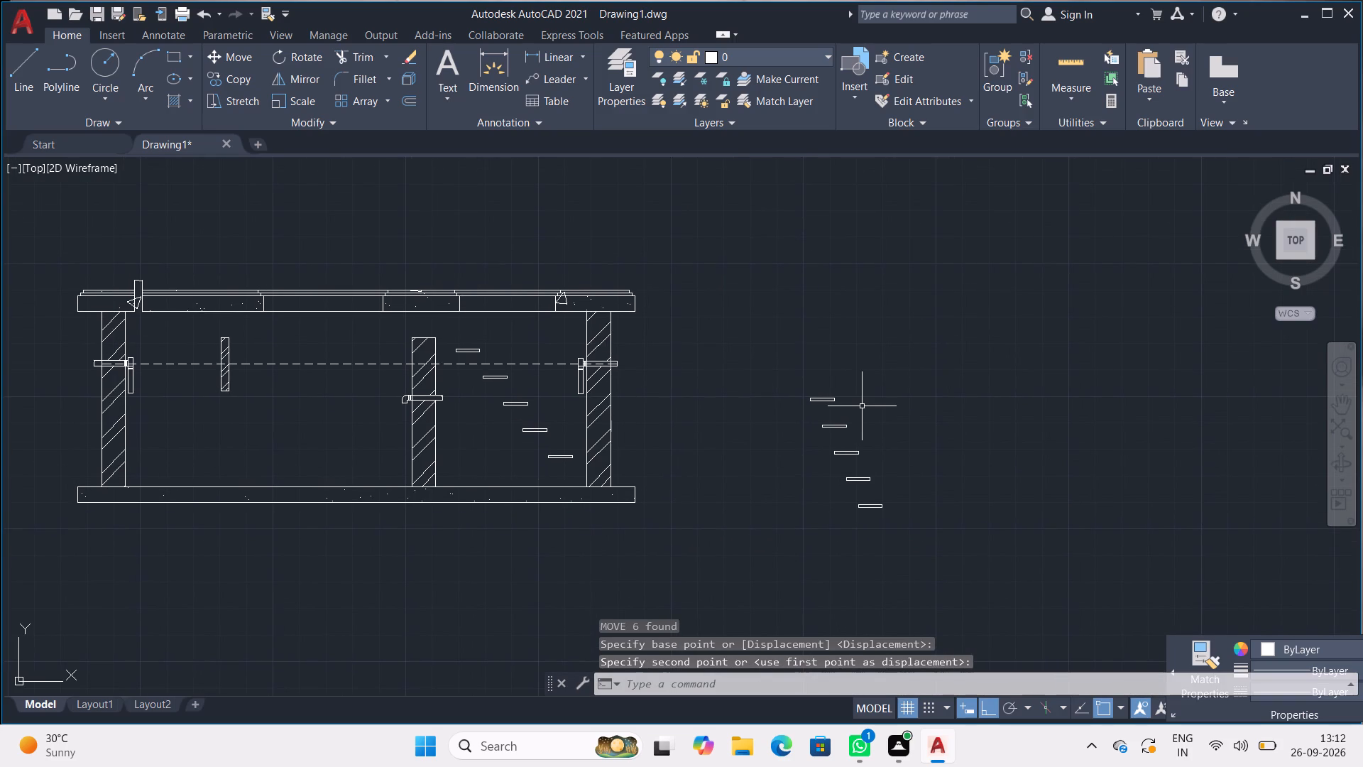
left_click_drag(858, 404, 948, 540)
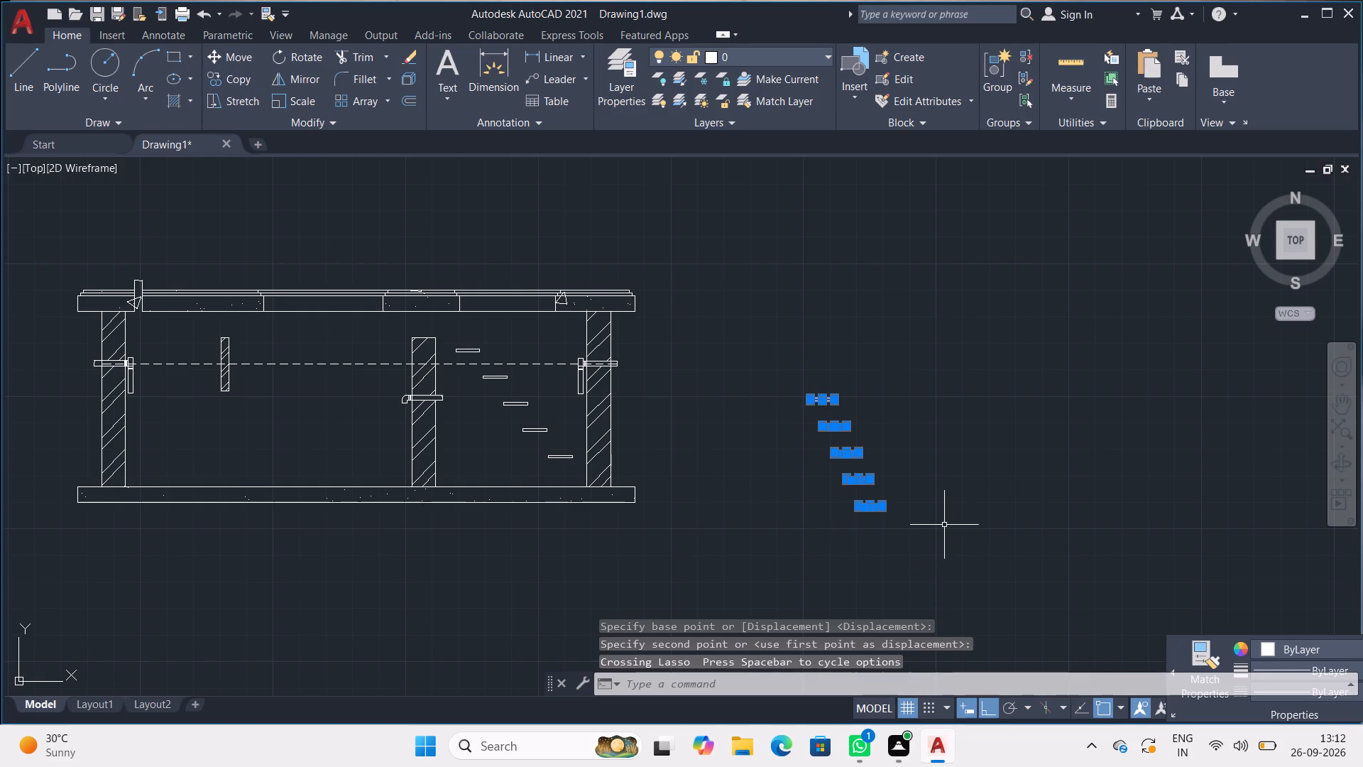
key("ctrl+c")
key("ctrl+v")
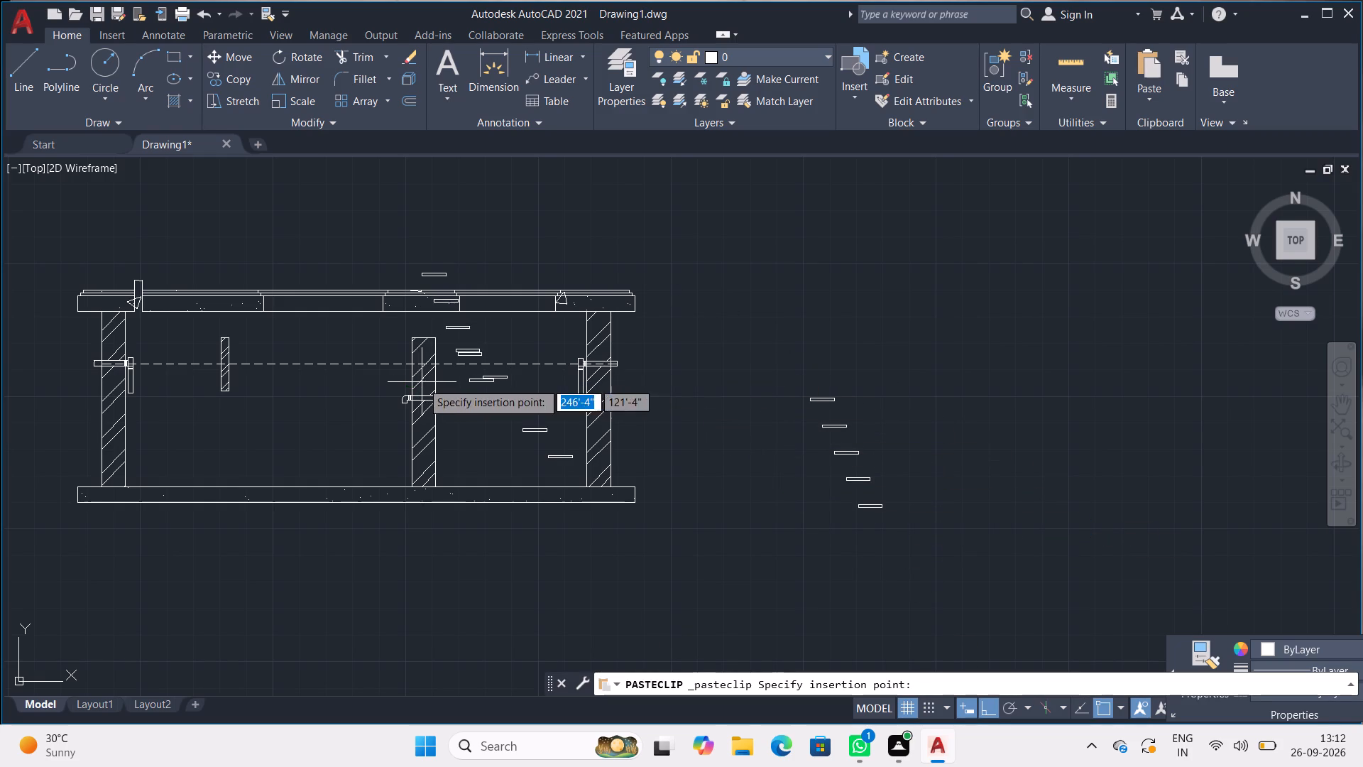
middle_click_drag(422, 382, 537, 381)
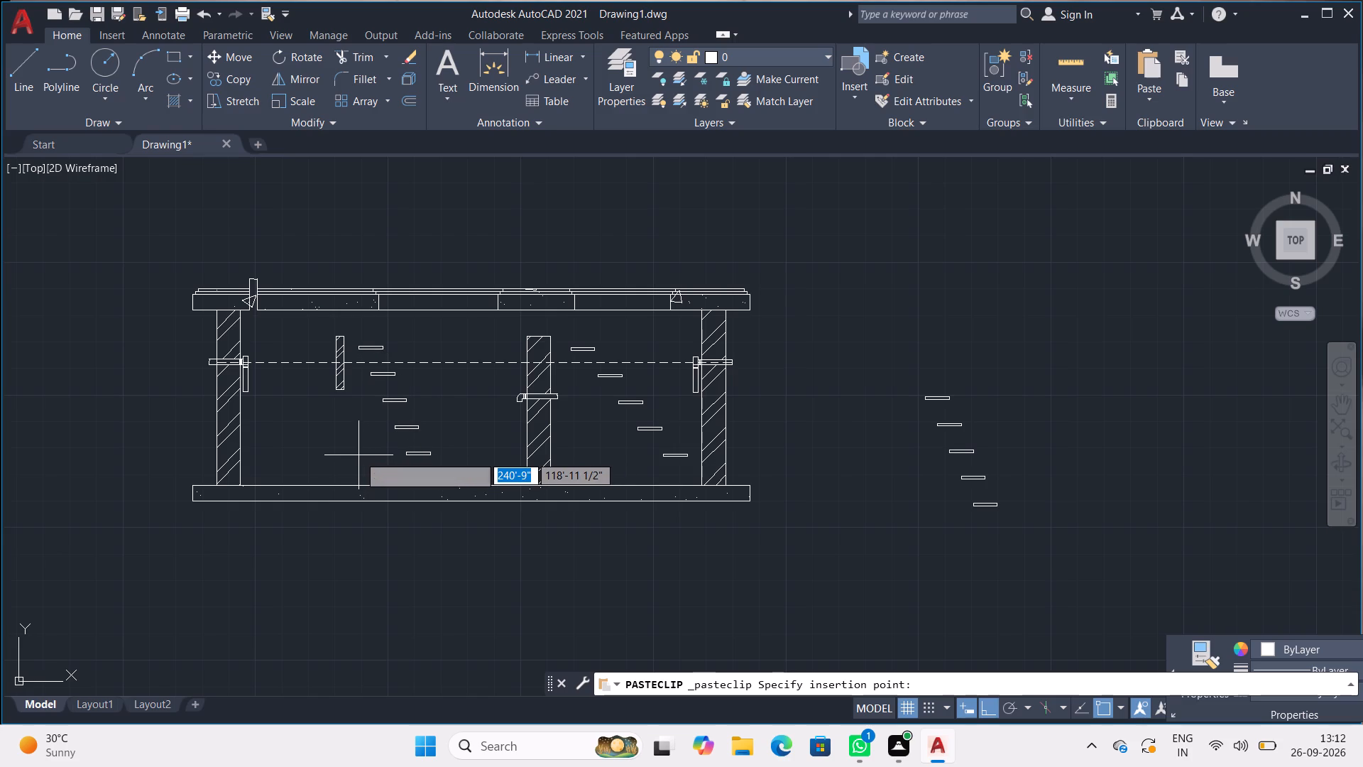
left_click(358, 455)
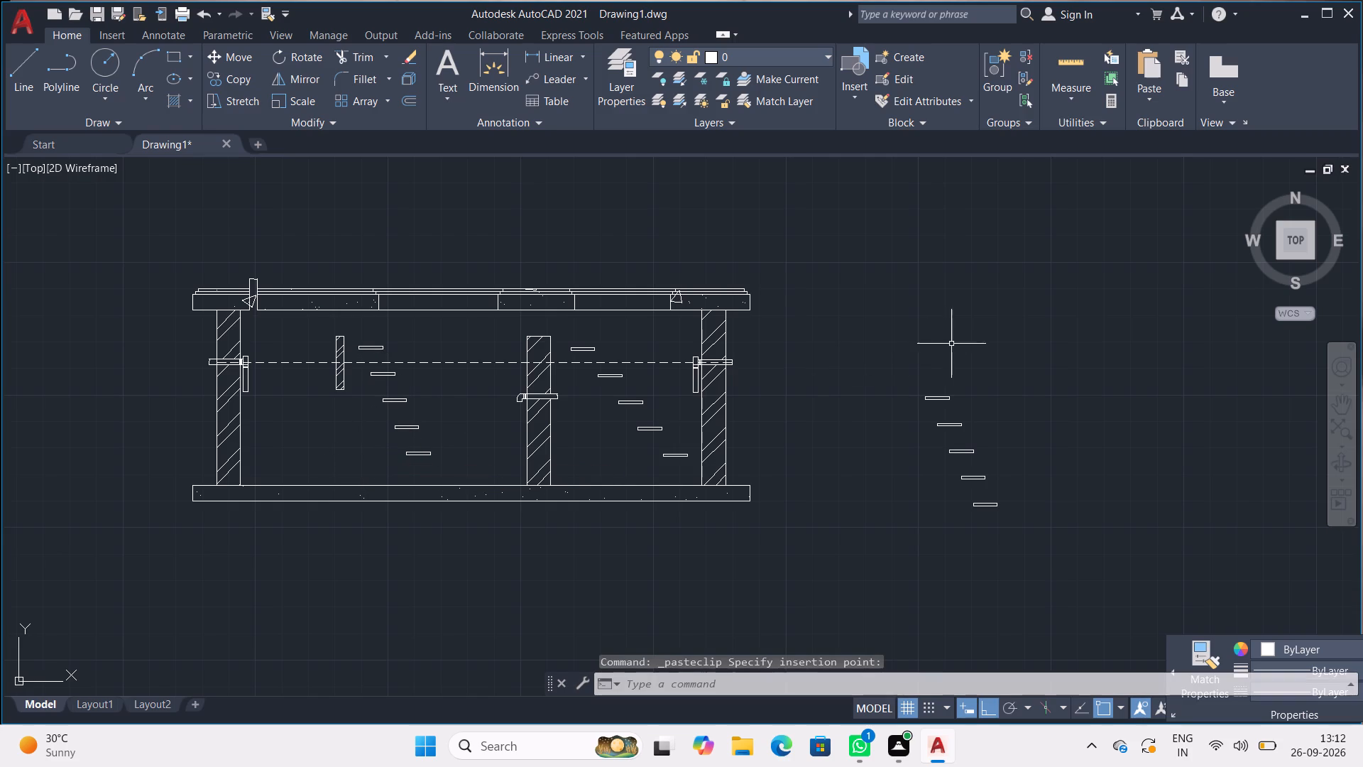
Delete the original five stepped plates outside the elevation, including the small pieces left over from them.
left_click_drag(951, 344, 965, 559)
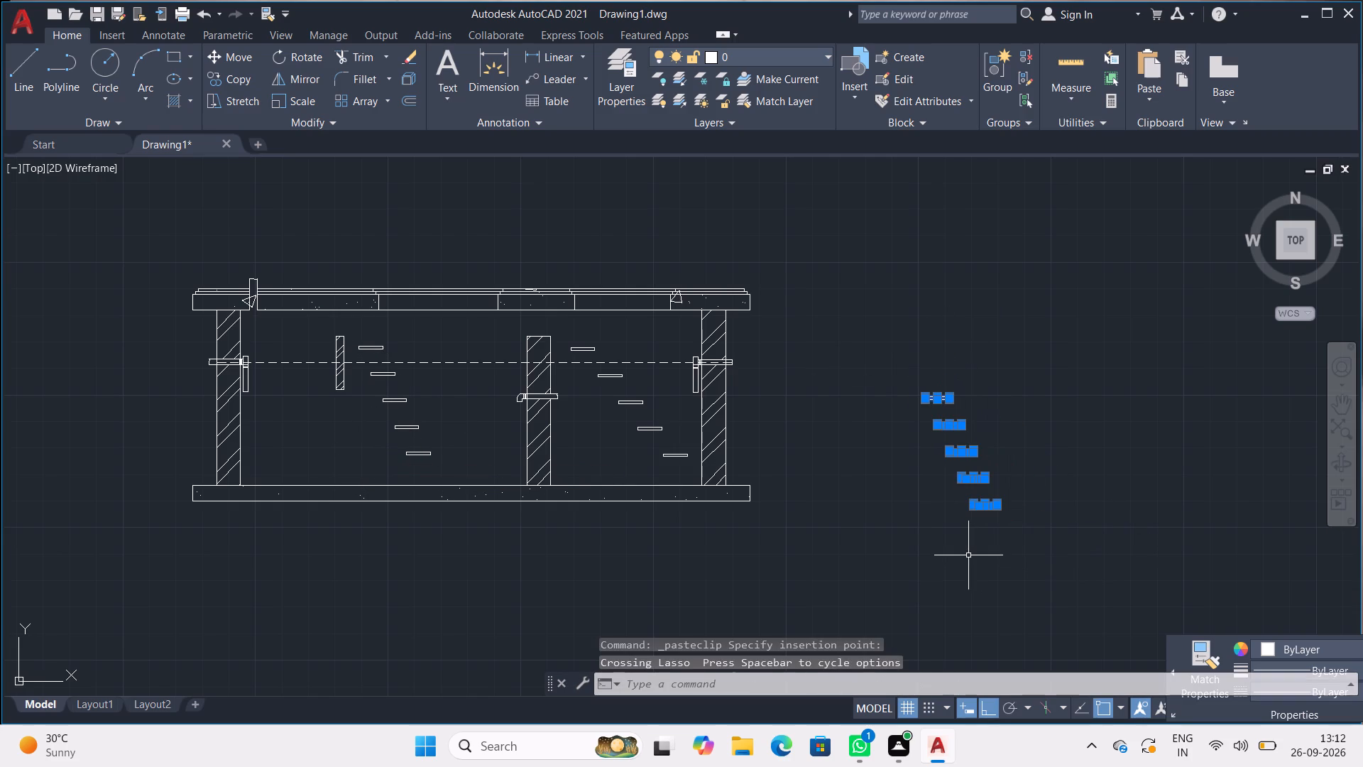
key("Delete")
left_click_drag(1038, 410, 1081, 543)
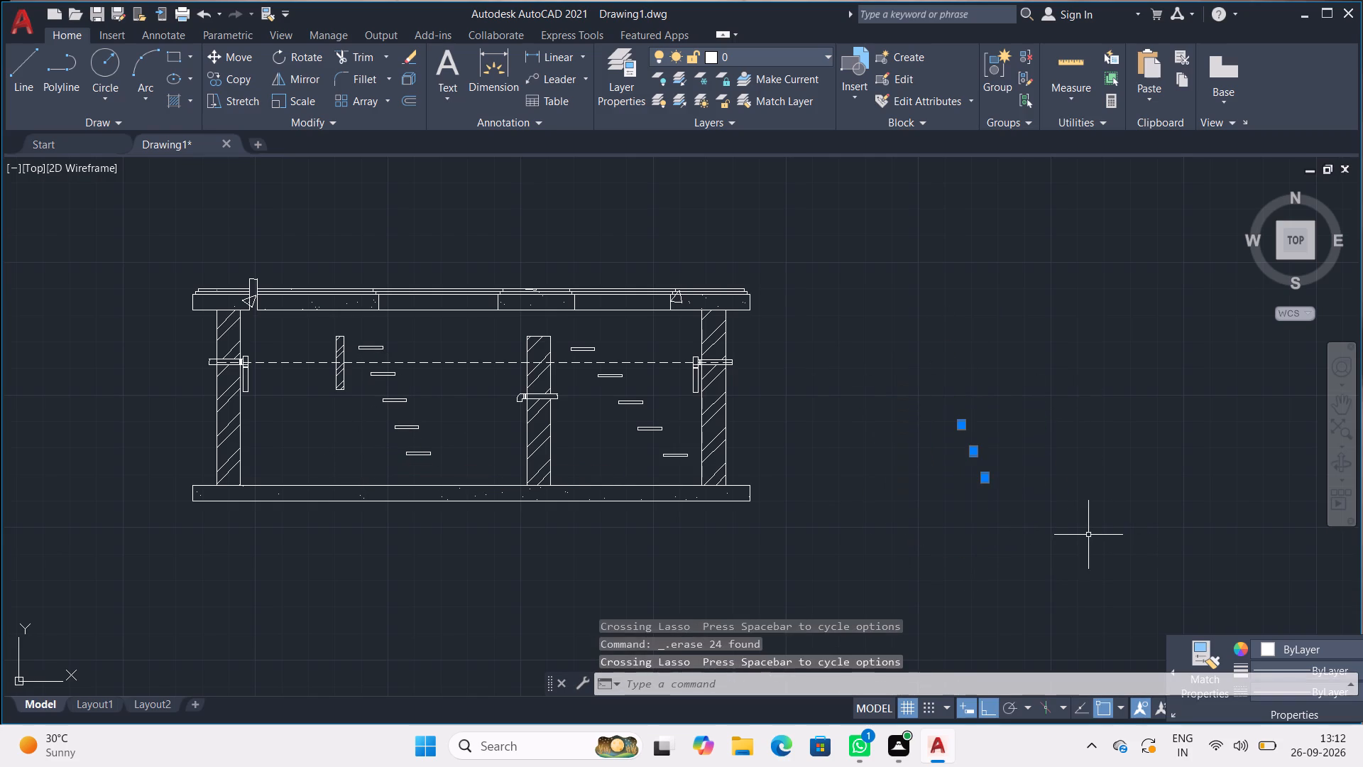
key("Delete")
Move the first plate beside the short hatched baffle about 1" vertically down, keeping it above the dashed line.
middle_click_drag(664, 479, 887, 458)
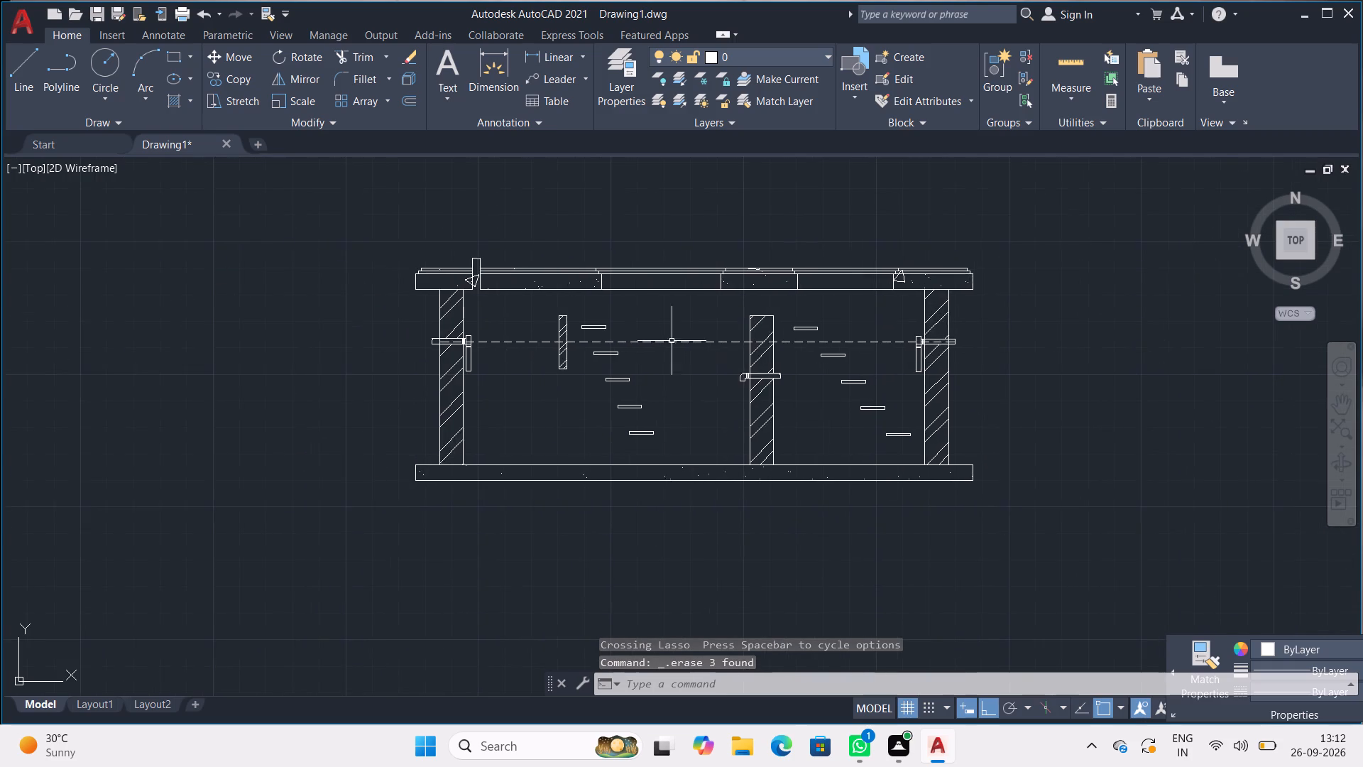
scroll(645, 336, "up", 2)
left_click(615, 353)
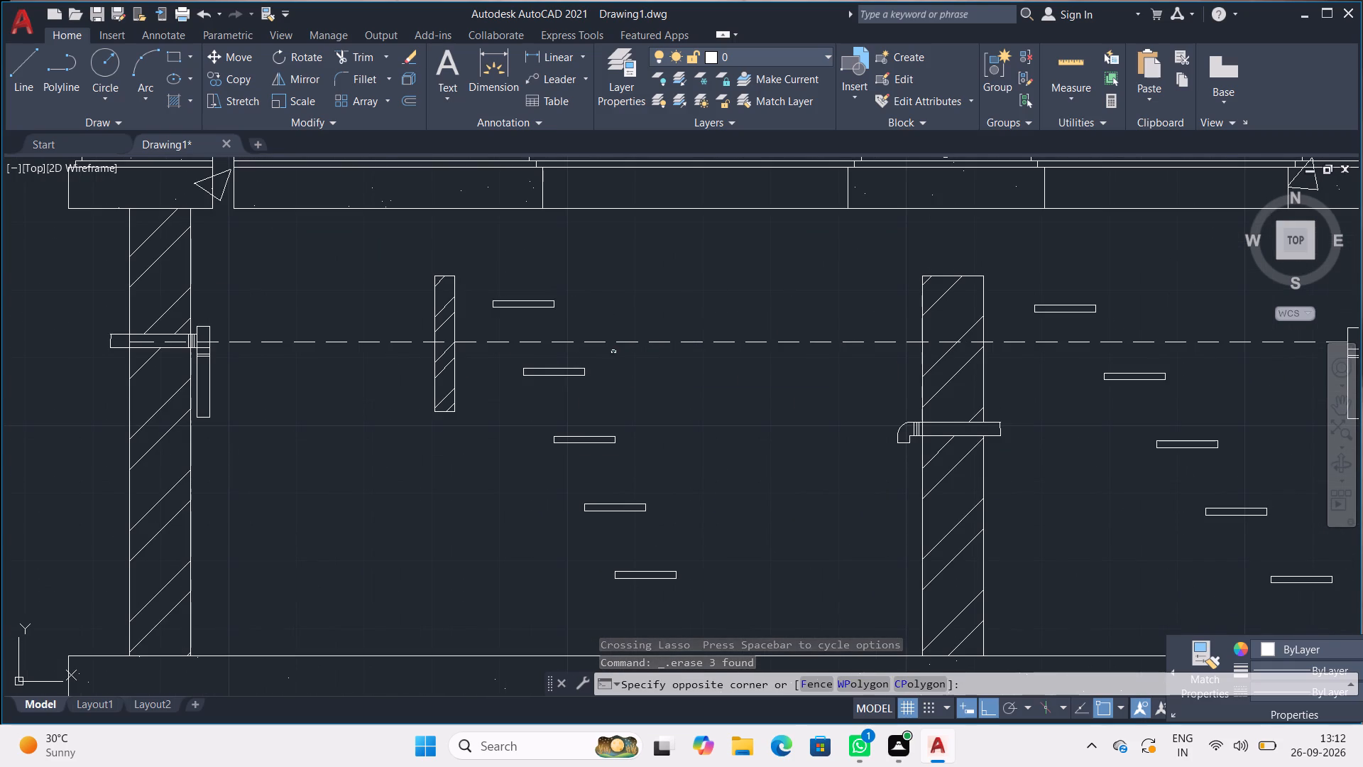
left_click(605, 345)
left_click_drag(587, 303, 510, 271)
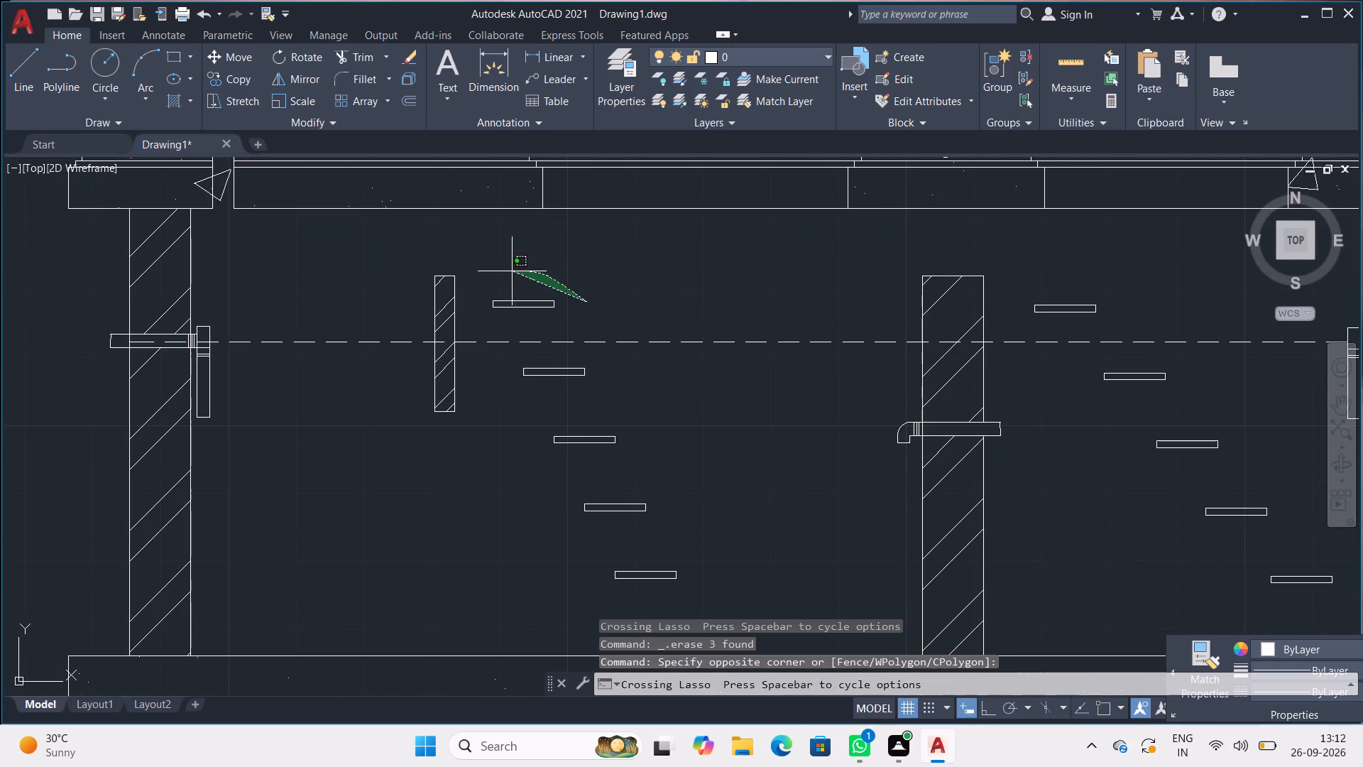
left_click_drag(510, 271, 513, 314)
scroll(534, 295, "up", 2)
key("m")
key("Return")
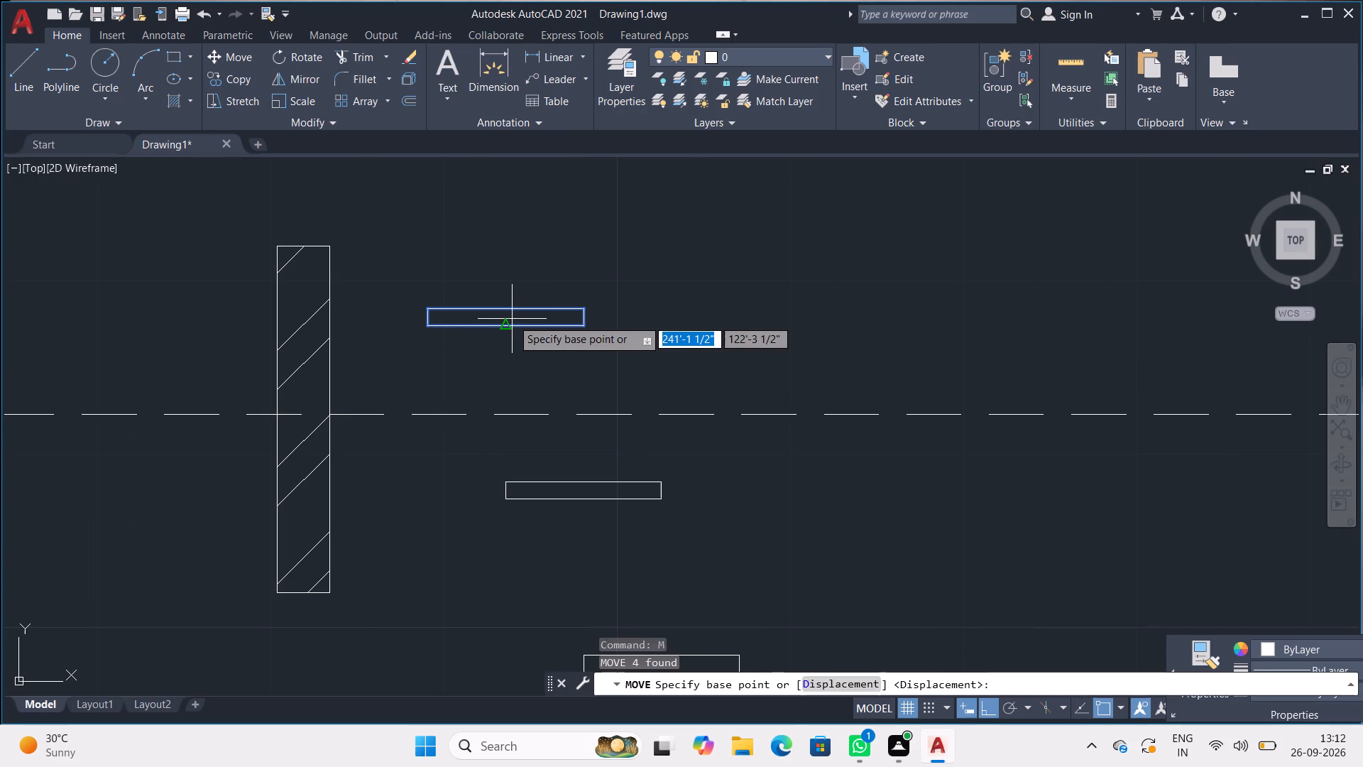
left_click(505, 327)
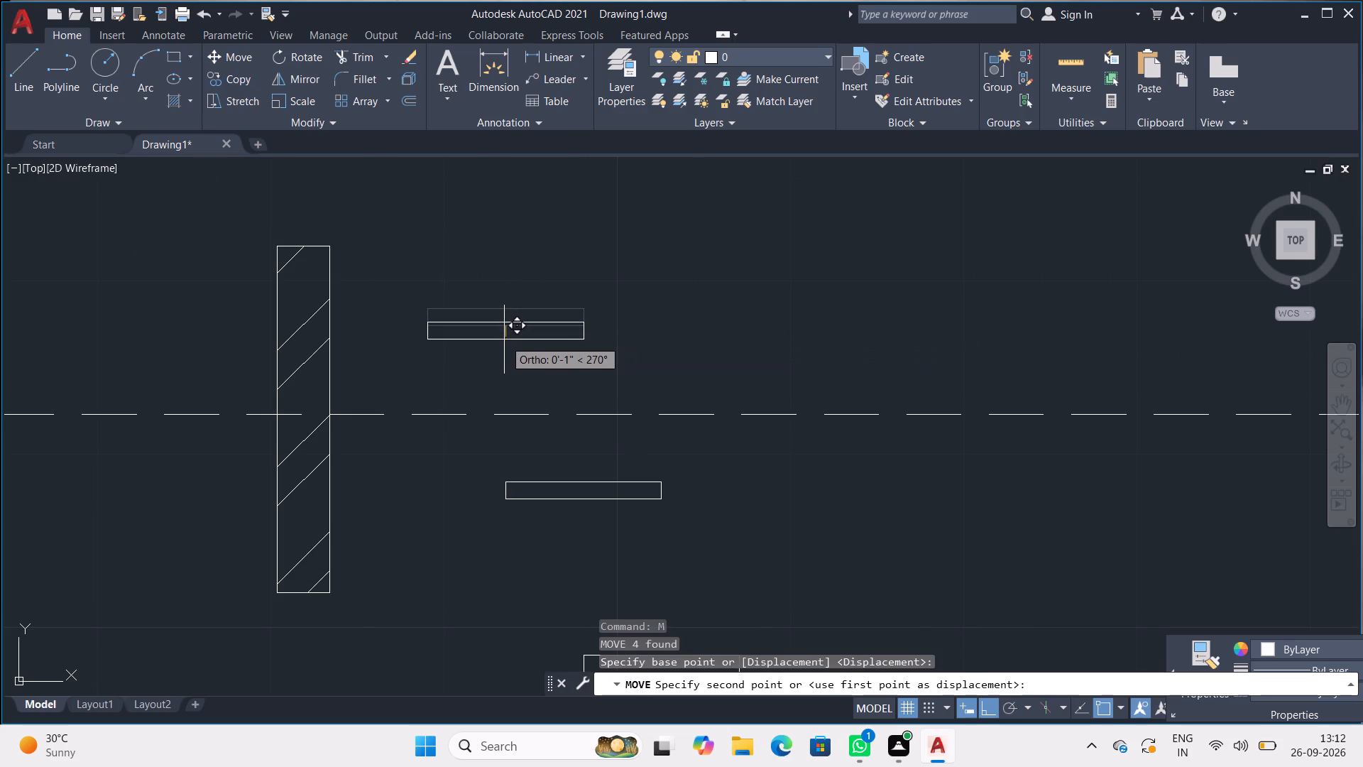
left_click(503, 344)
Move the second plate beside the baffle horizontally right so its left end lies just under the first plate's right end.
scroll(547, 334, "down", 2)
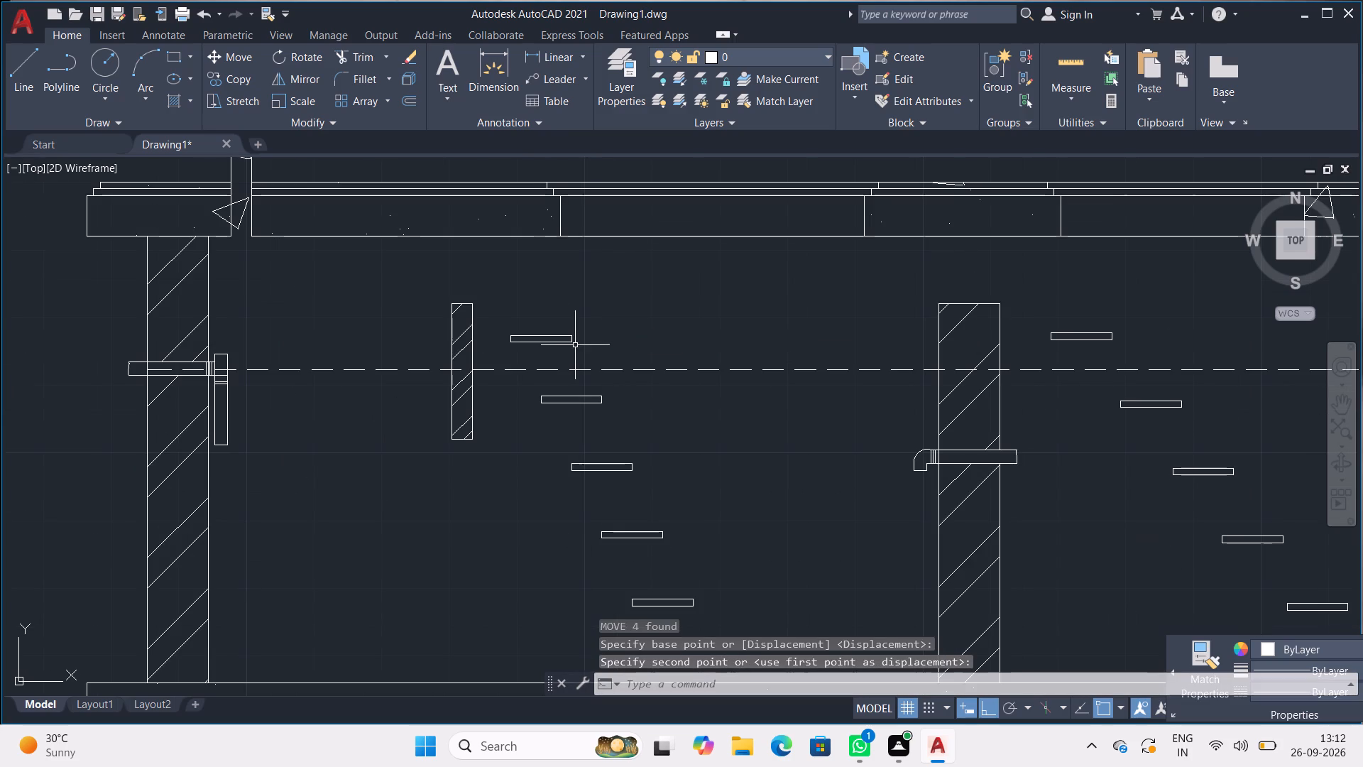
middle_click_drag(575, 345, 536, 344)
left_click_drag(583, 398, 483, 413)
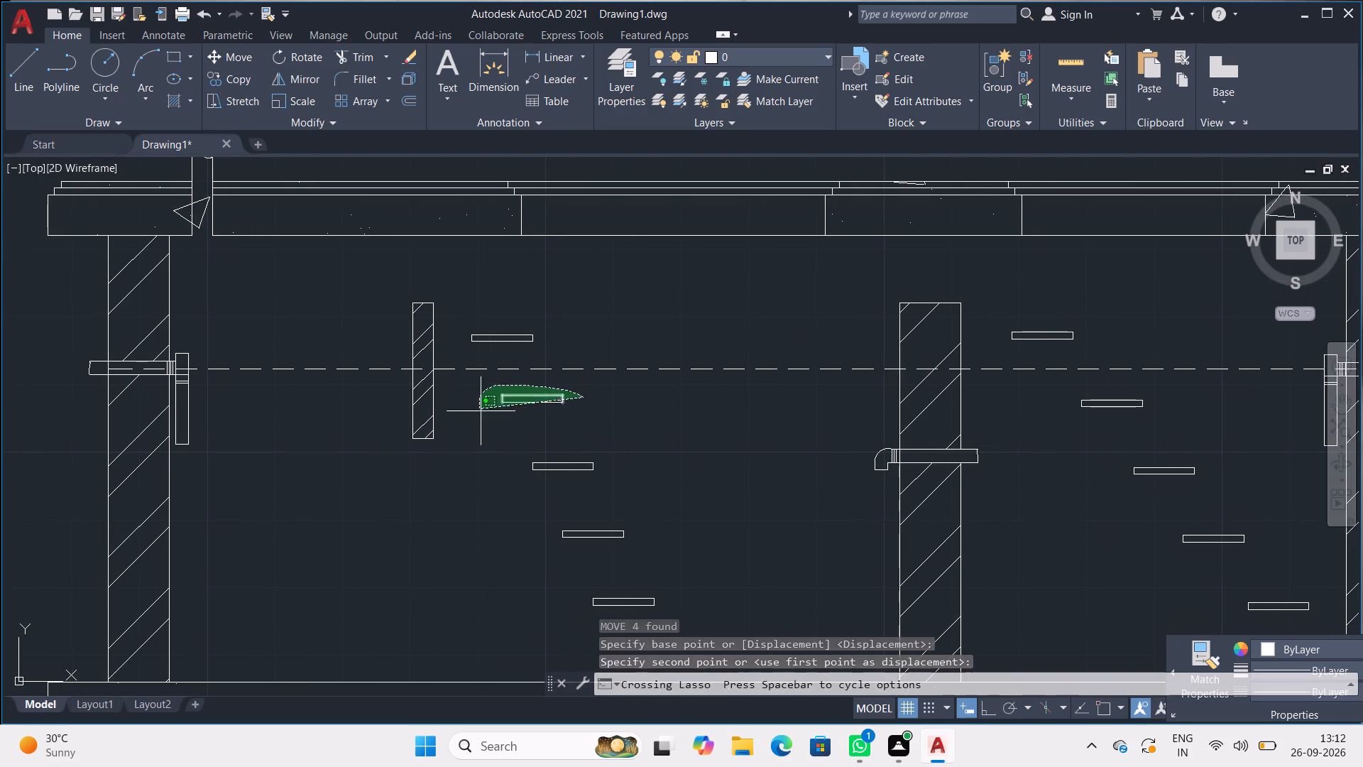
left_click_drag(483, 413, 527, 423)
scroll(533, 411, "up", 3)
key("m")
key("Return")
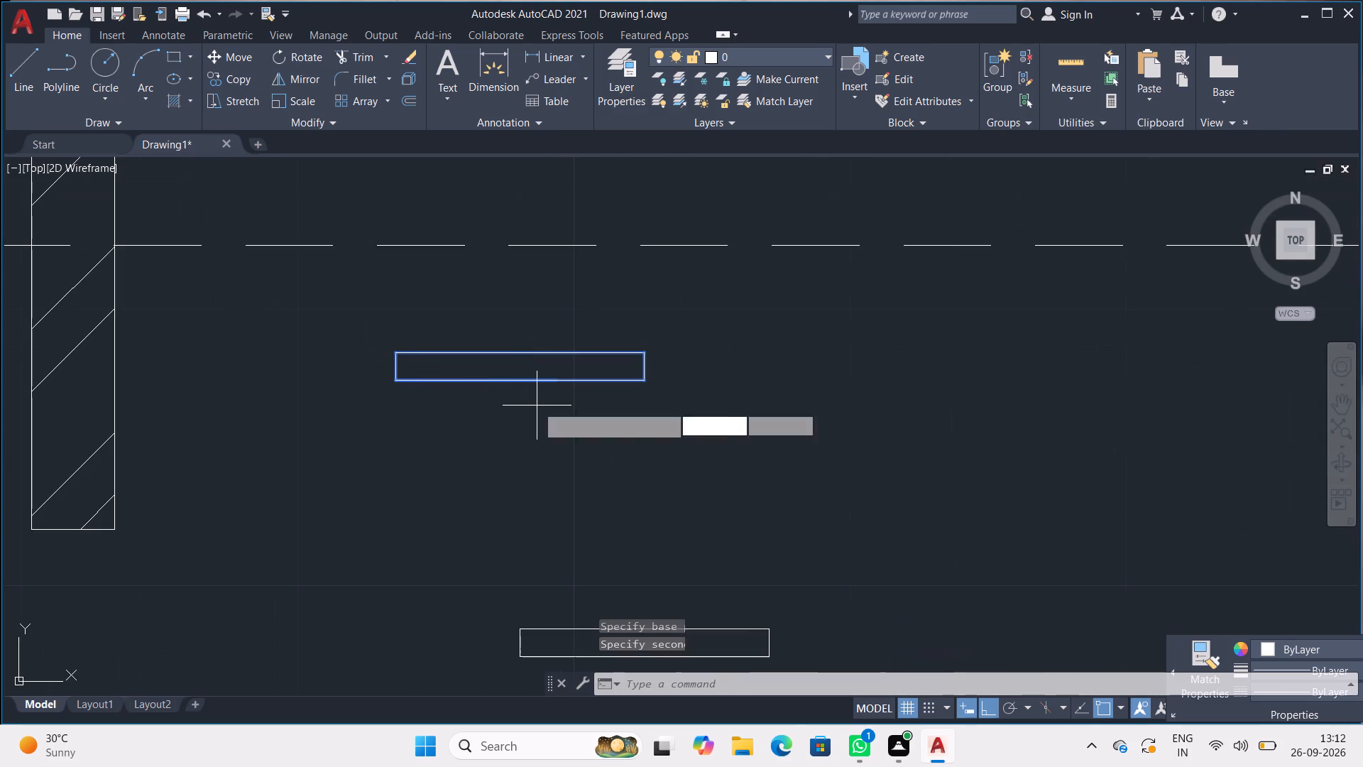
left_click(396, 382)
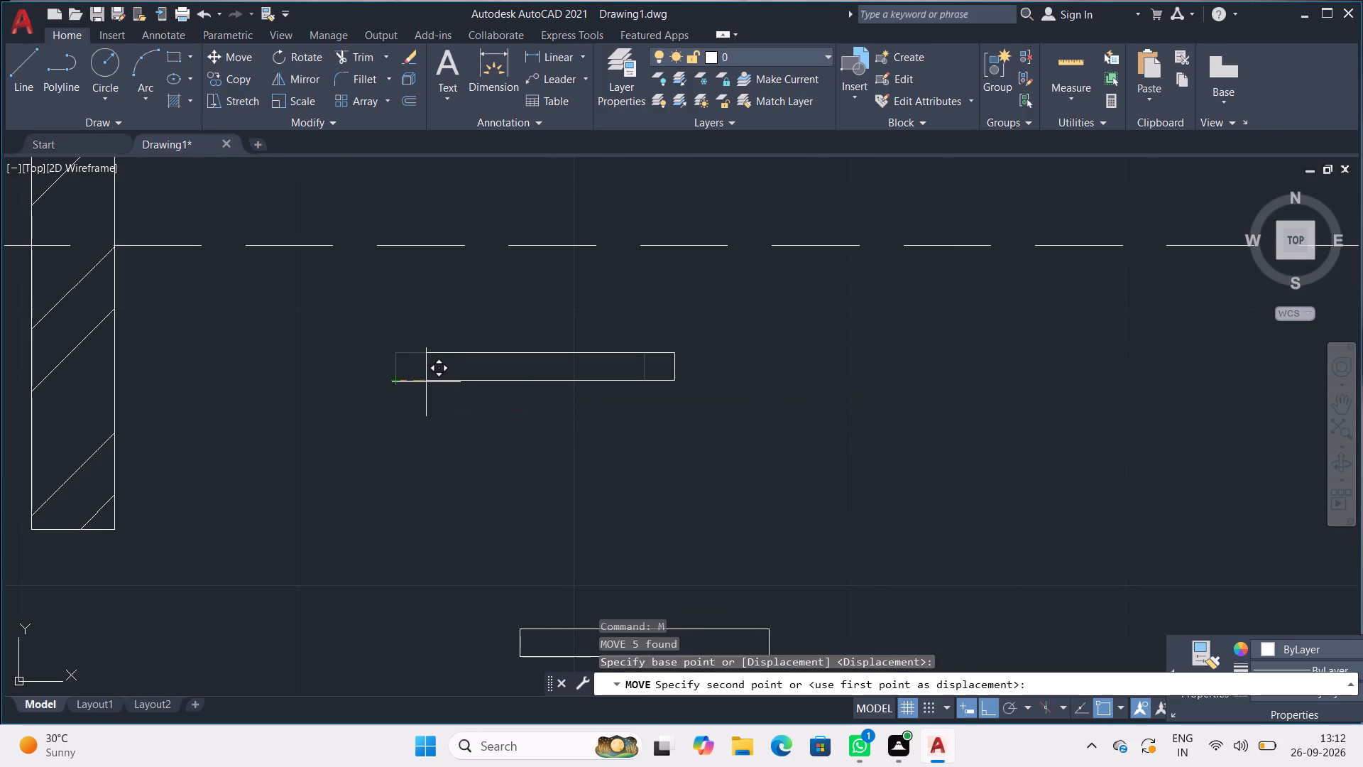
left_click(491, 381)
Move the third plate in the baffle-side set about 7" horizontally right, so it starts just under the second plate's right end.
scroll(491, 381, "down", 2)
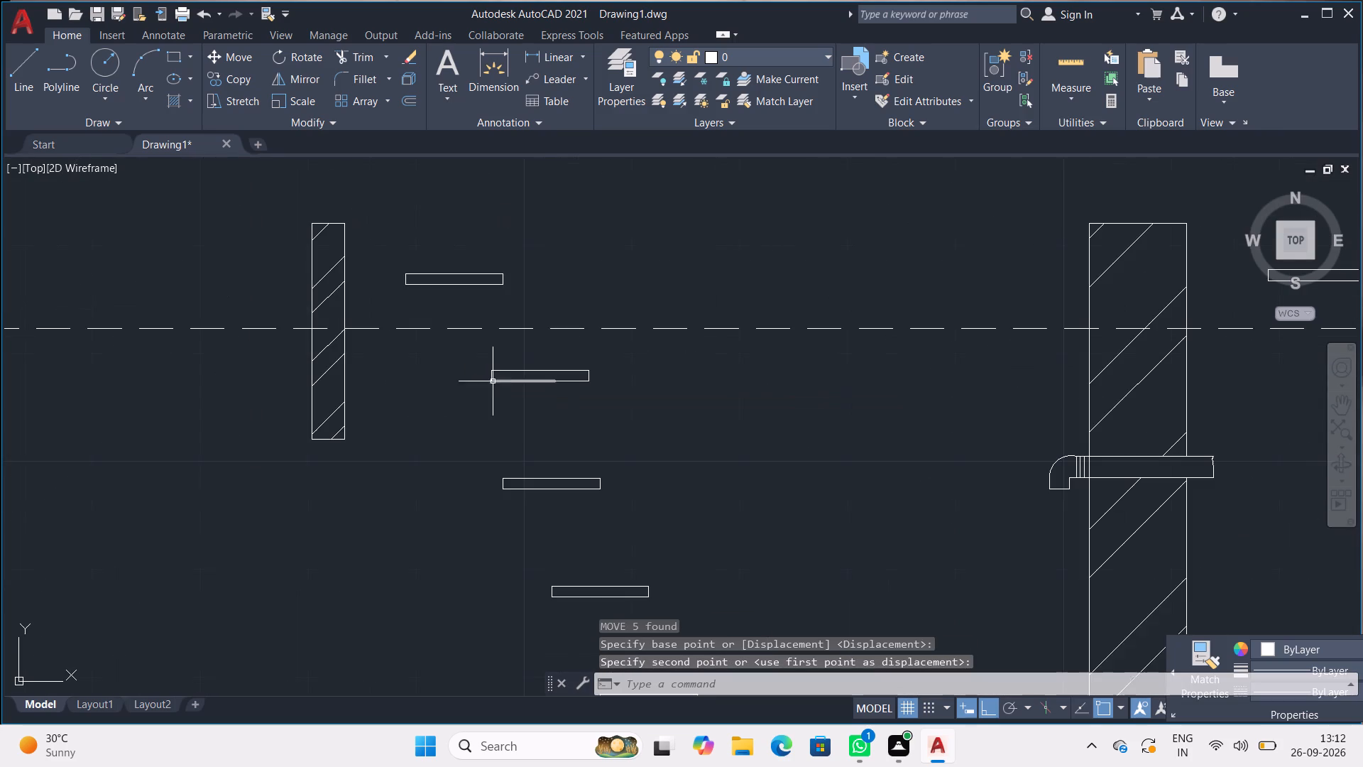
left_click_drag(617, 457, 664, 496)
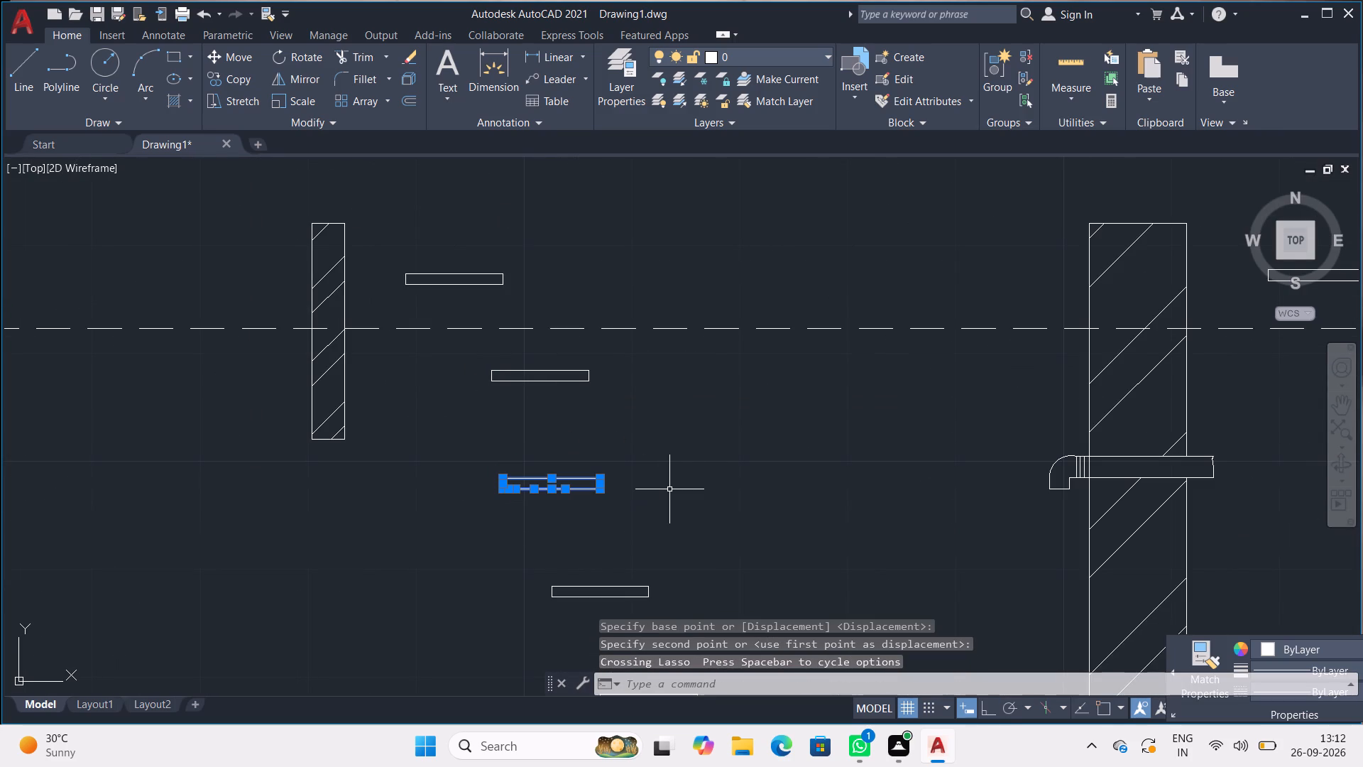
key("m")
key("Return")
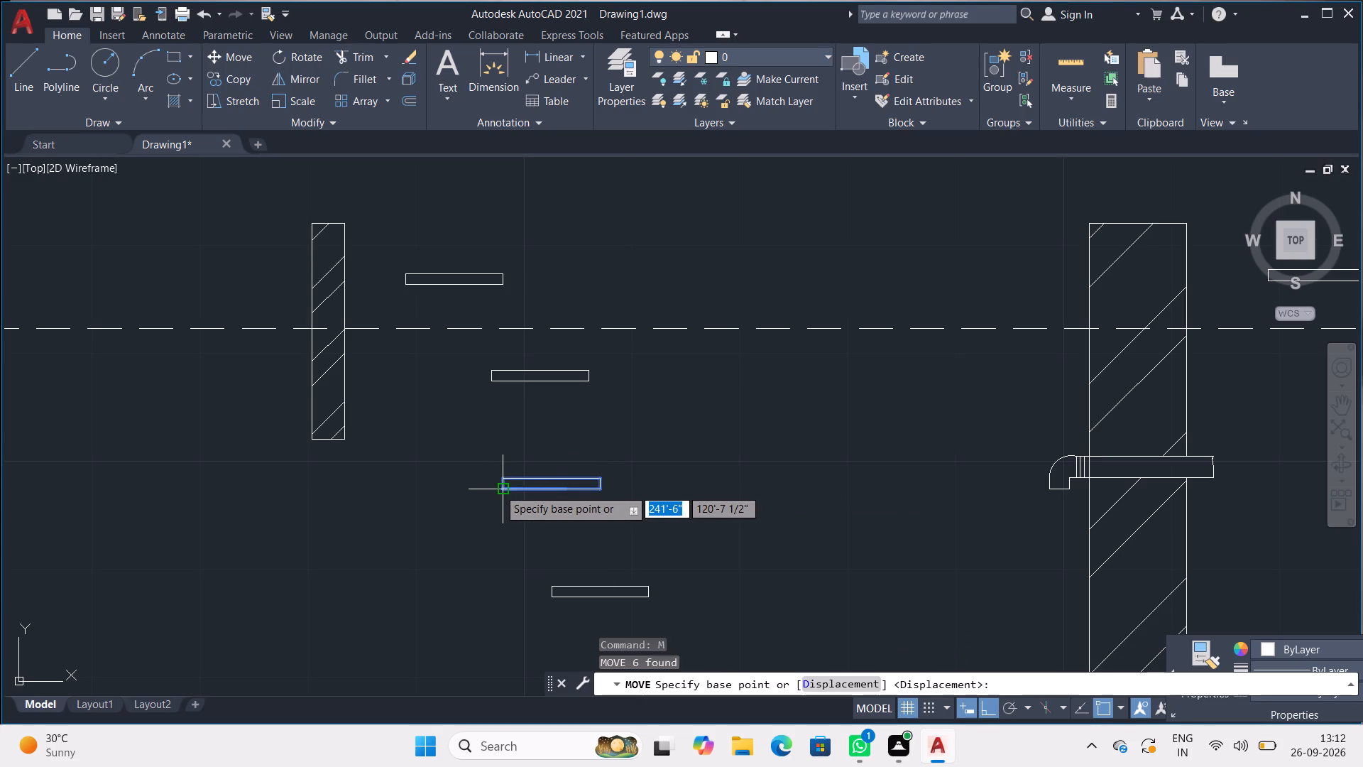
left_click(498, 489)
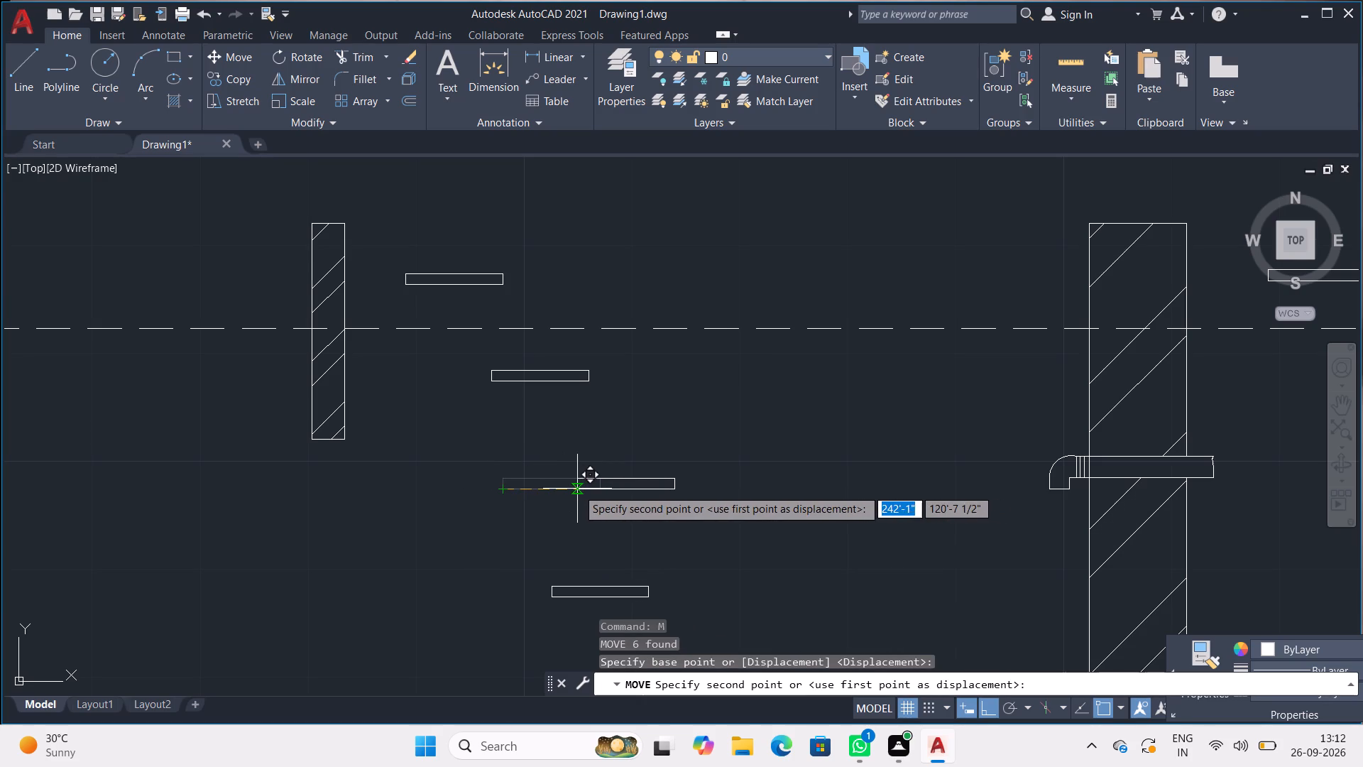
left_click(577, 489)
Move the fourth plate in the baffle-side set horizontally right so its left end lies just under the third plate's right end.
scroll(591, 497, "down", 1)
middle_click_drag(583, 457, 533, 296)
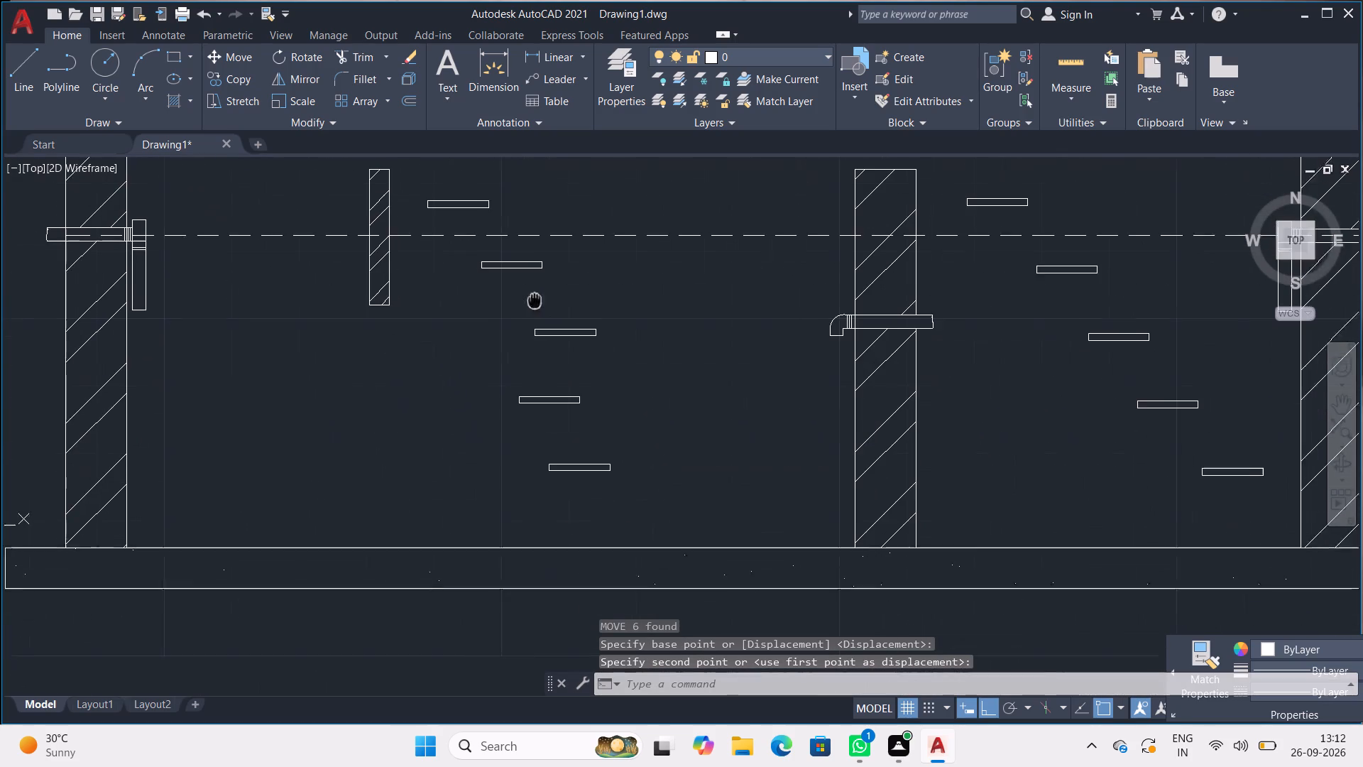
middle_click_drag(533, 296, 533, 293)
left_click_drag(619, 395, 552, 422)
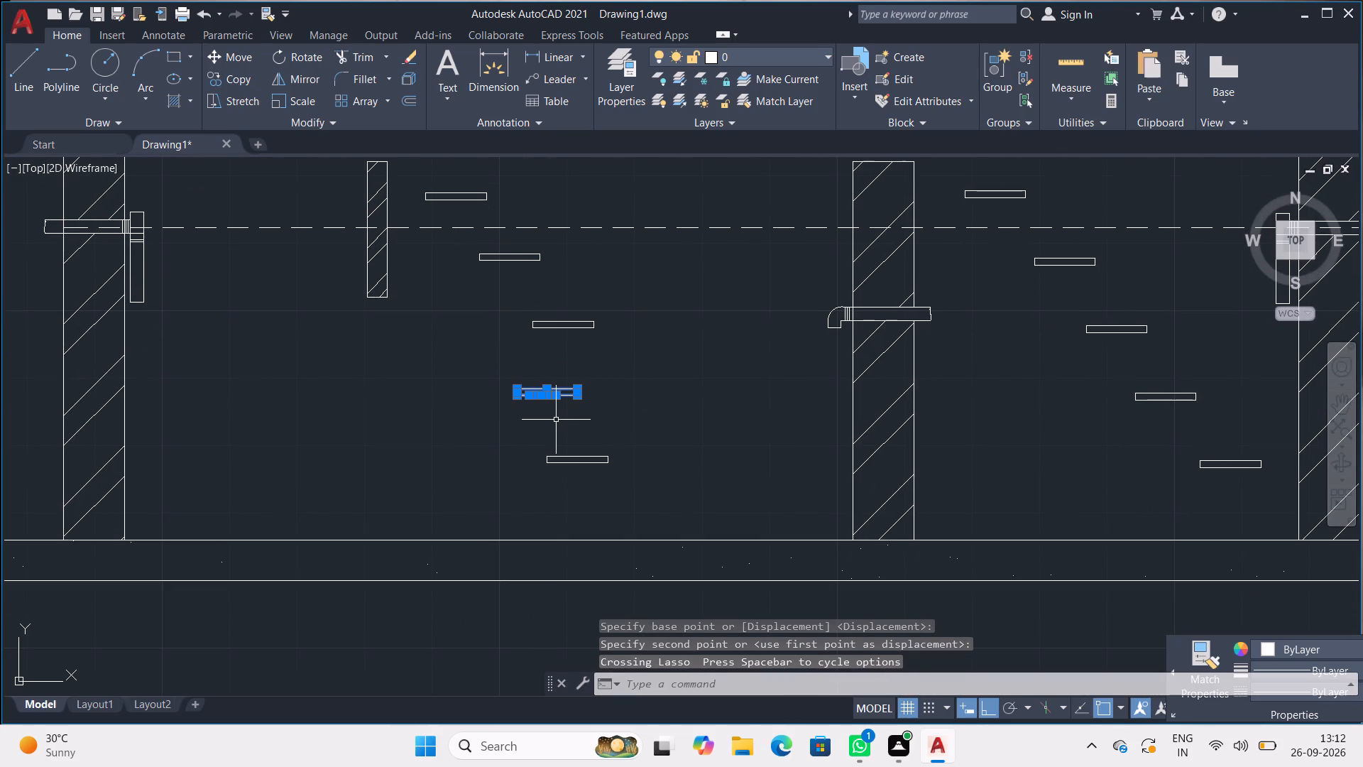
key("m")
key("Return")
left_click(518, 395)
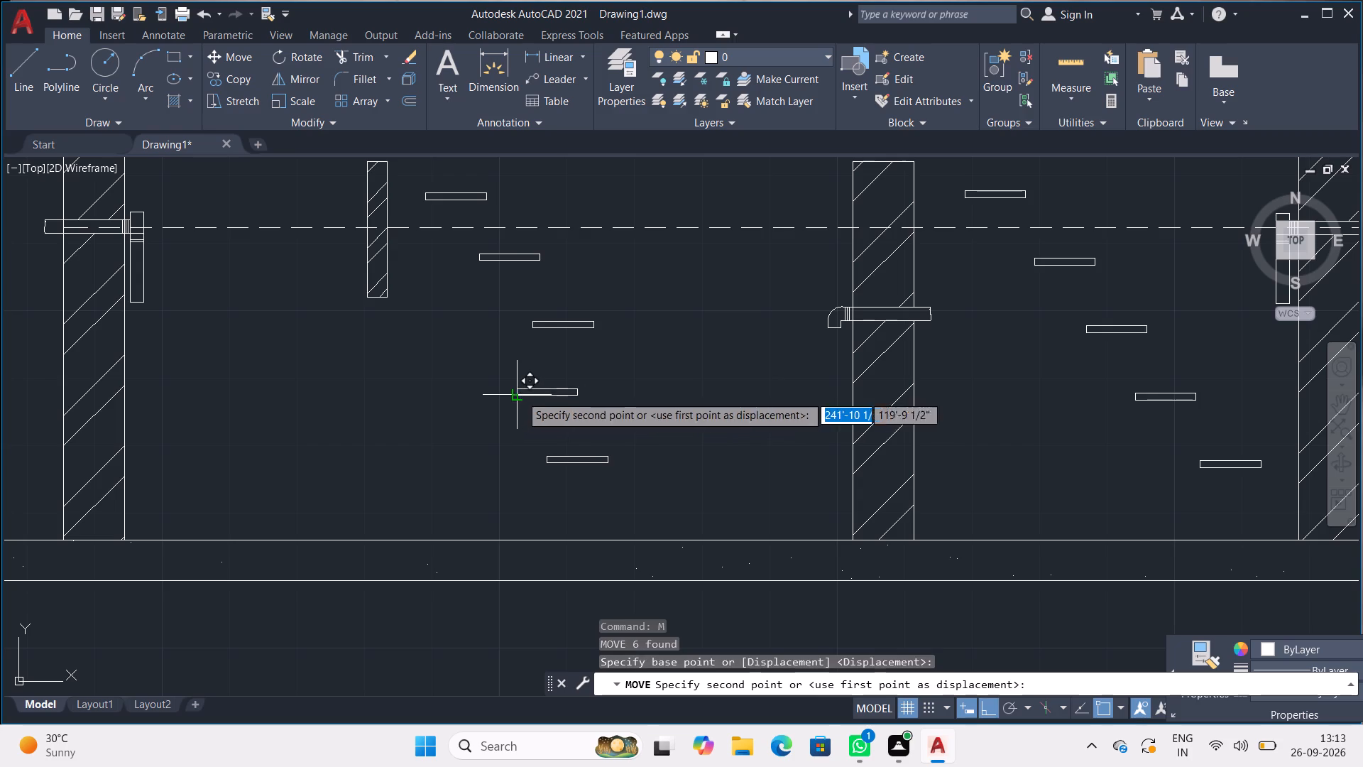
left_click(584, 395)
Move the fifth plate in the baffle-side set about 1'-1" horizontally right, under the fourth plate's right end.
left_click_drag(629, 425, 611, 422)
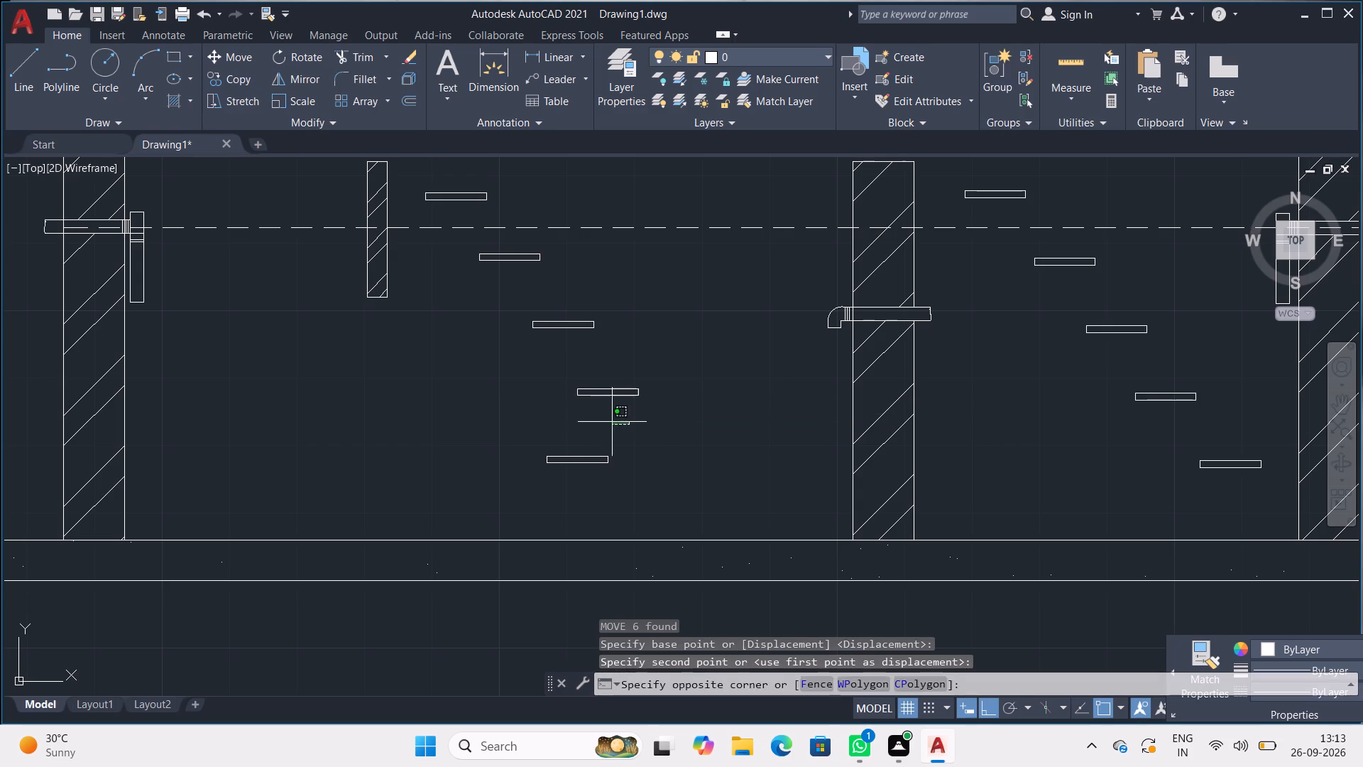
left_click_drag(611, 422, 616, 475)
key("m")
key("Return")
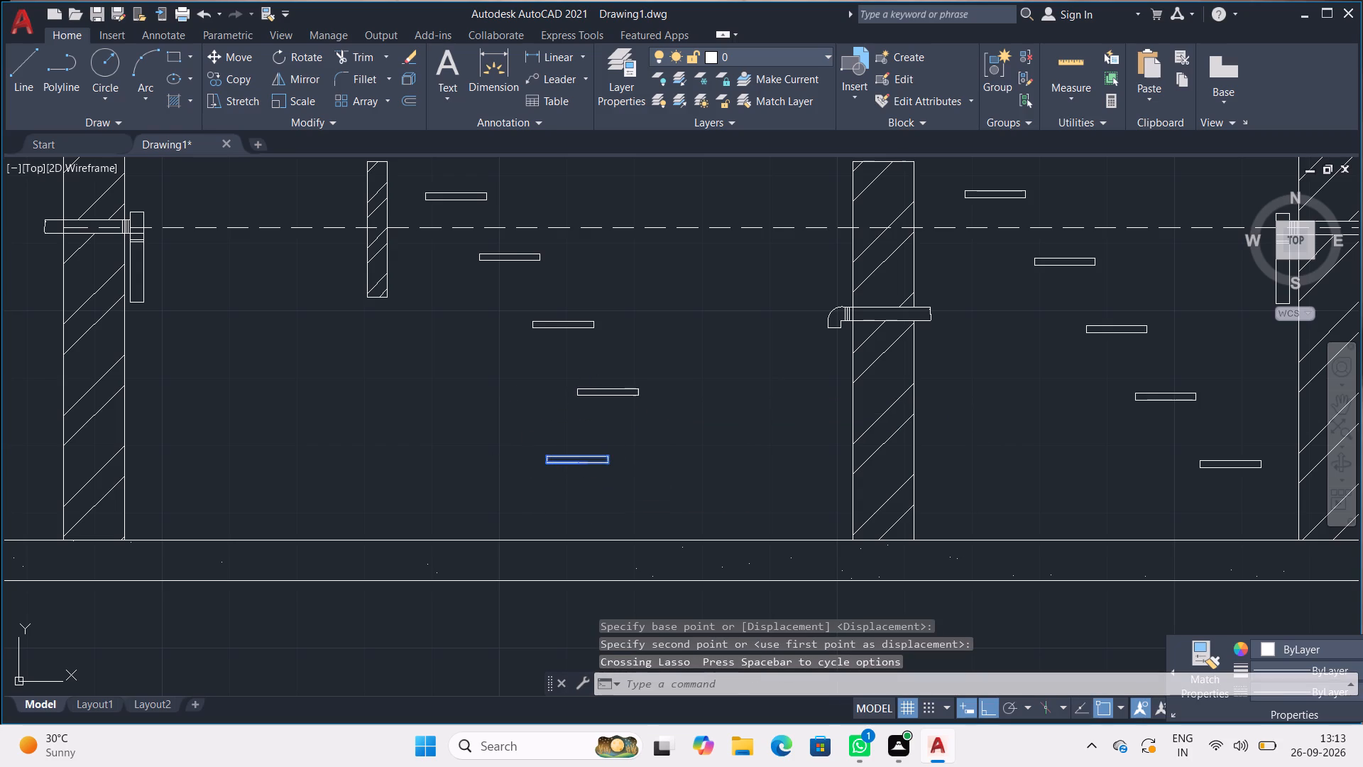
left_click(547, 466)
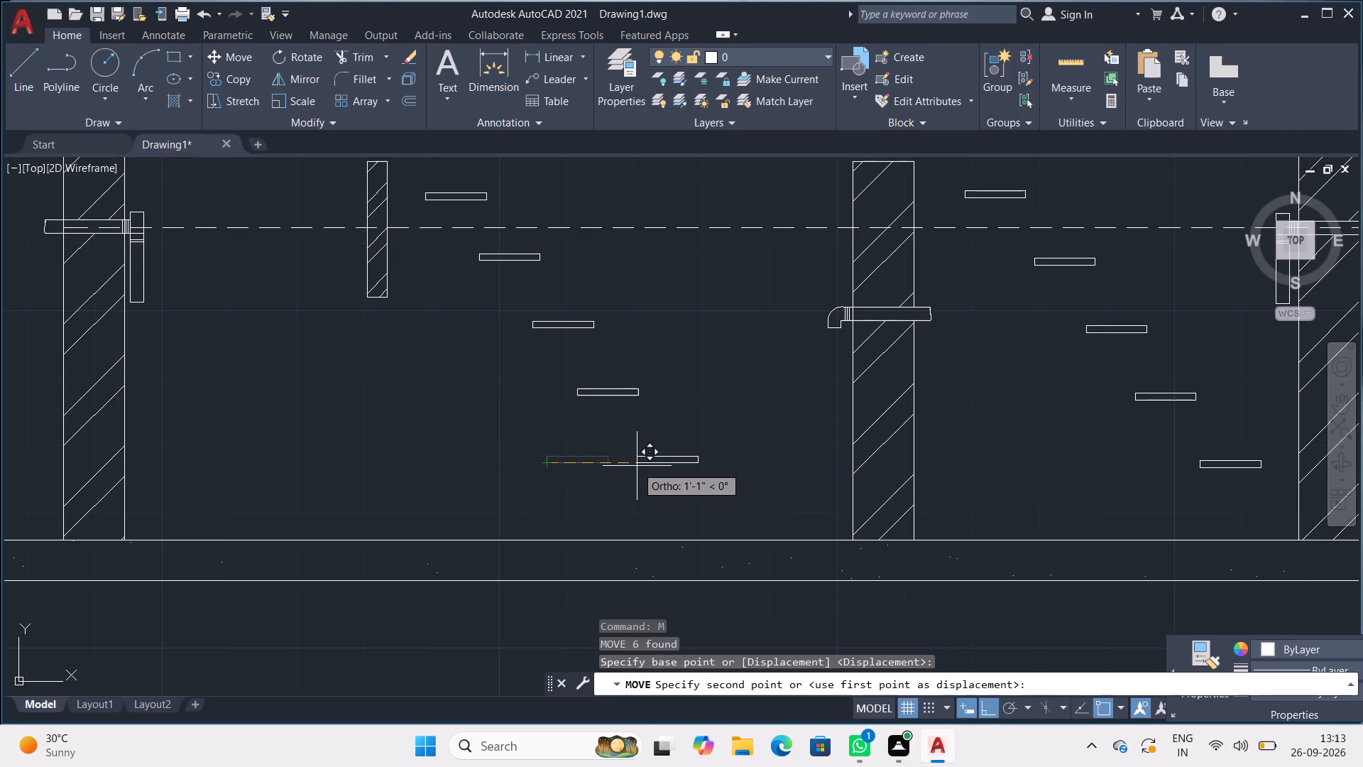
left_click(637, 466)
key("Escape")
key("Escape")
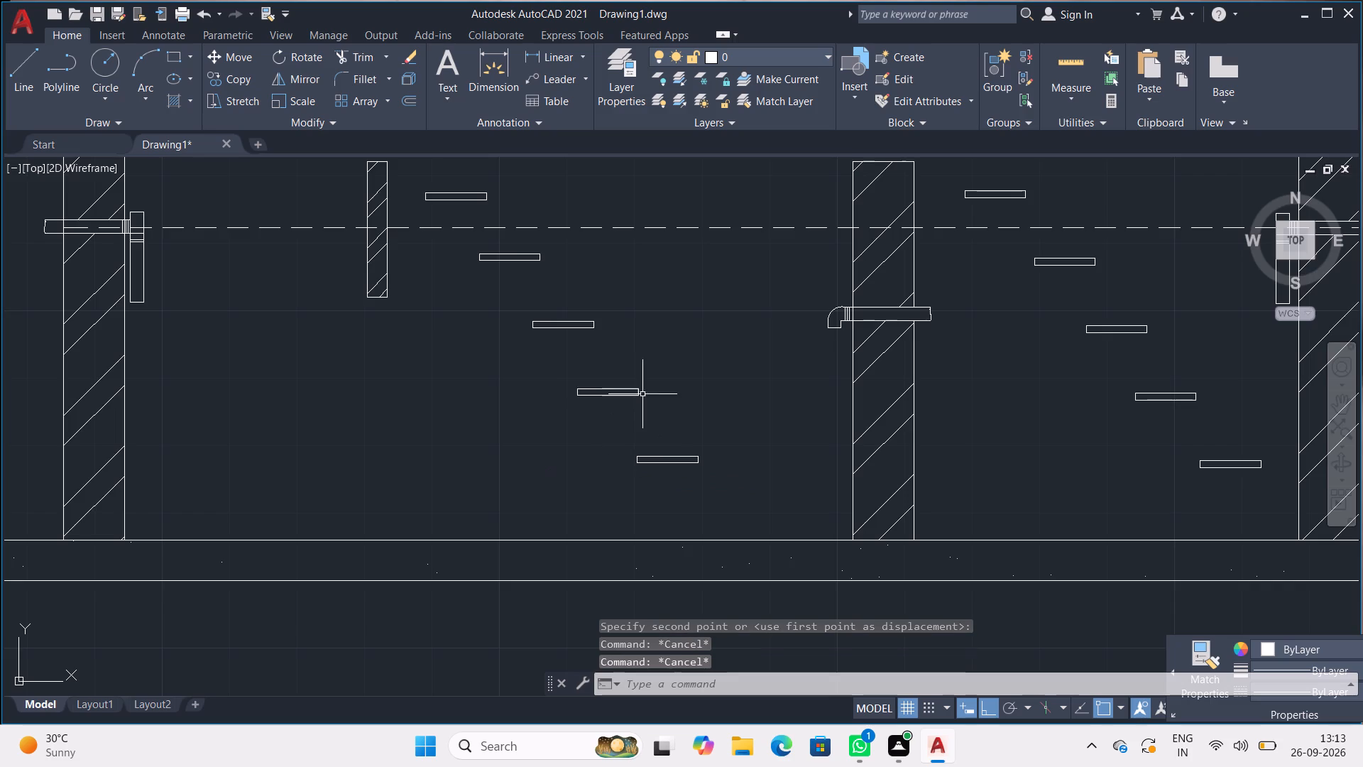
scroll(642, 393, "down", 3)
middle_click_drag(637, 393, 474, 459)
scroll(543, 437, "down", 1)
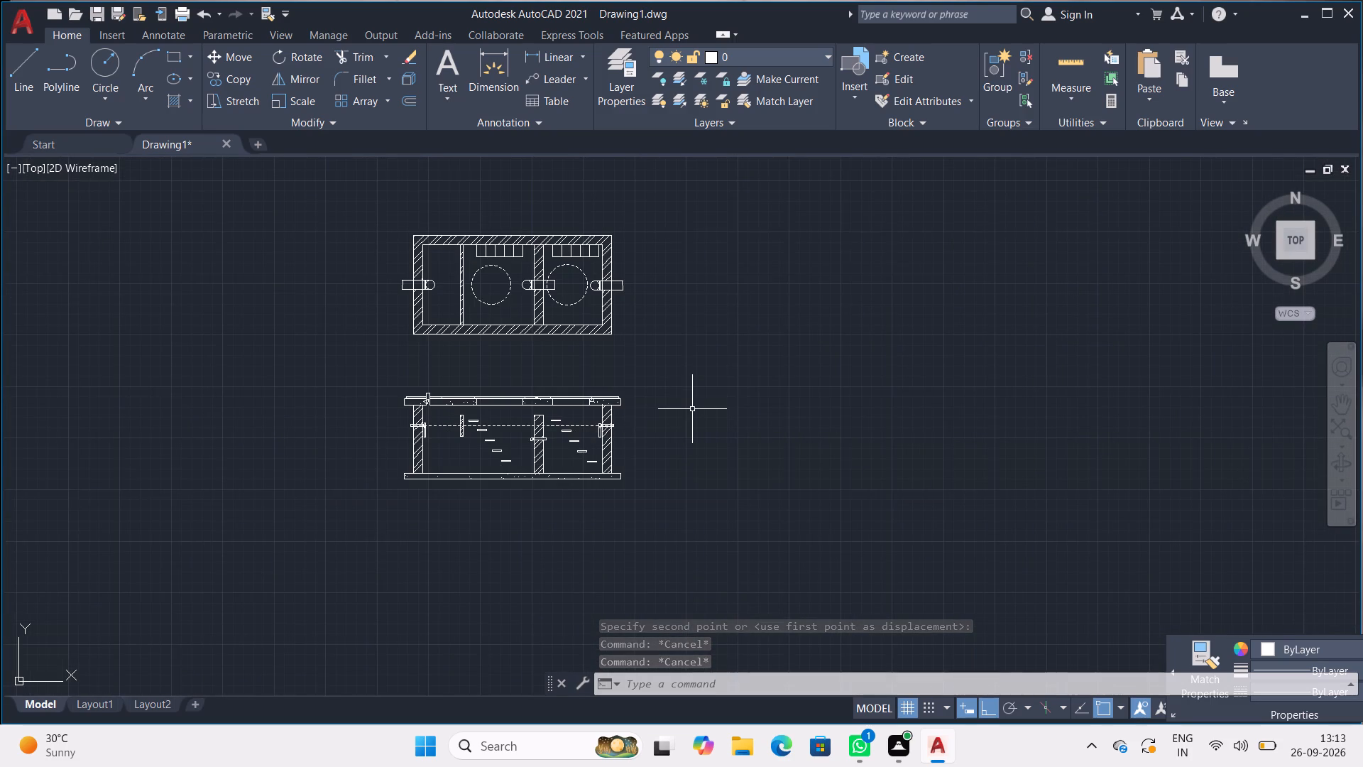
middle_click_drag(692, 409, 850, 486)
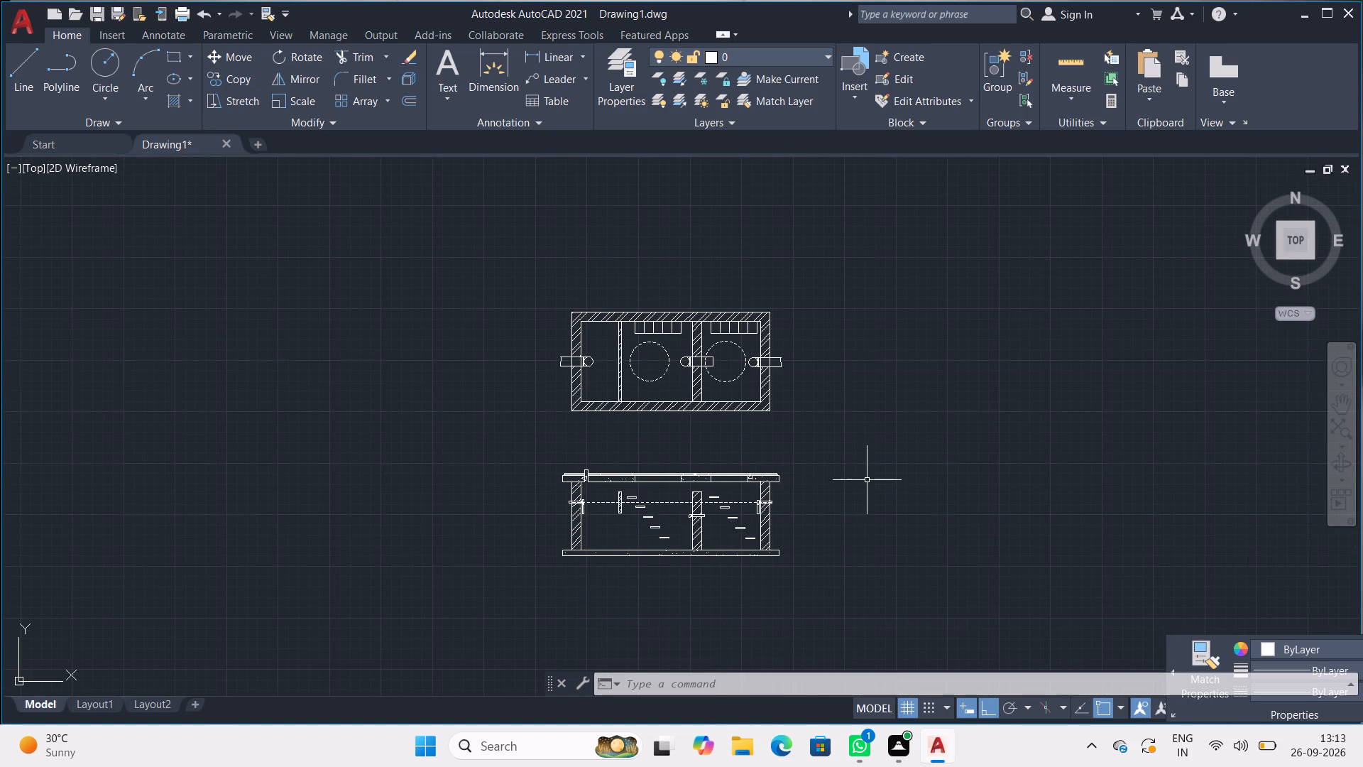
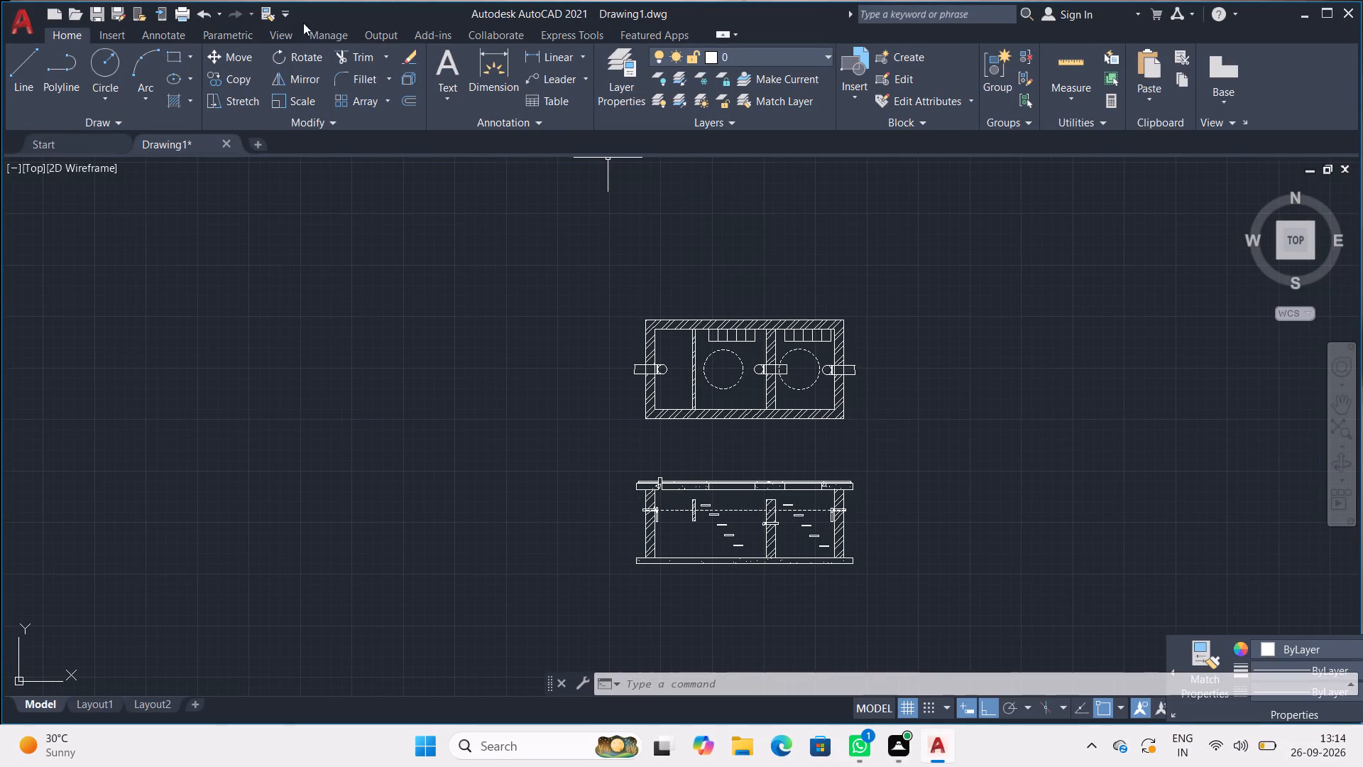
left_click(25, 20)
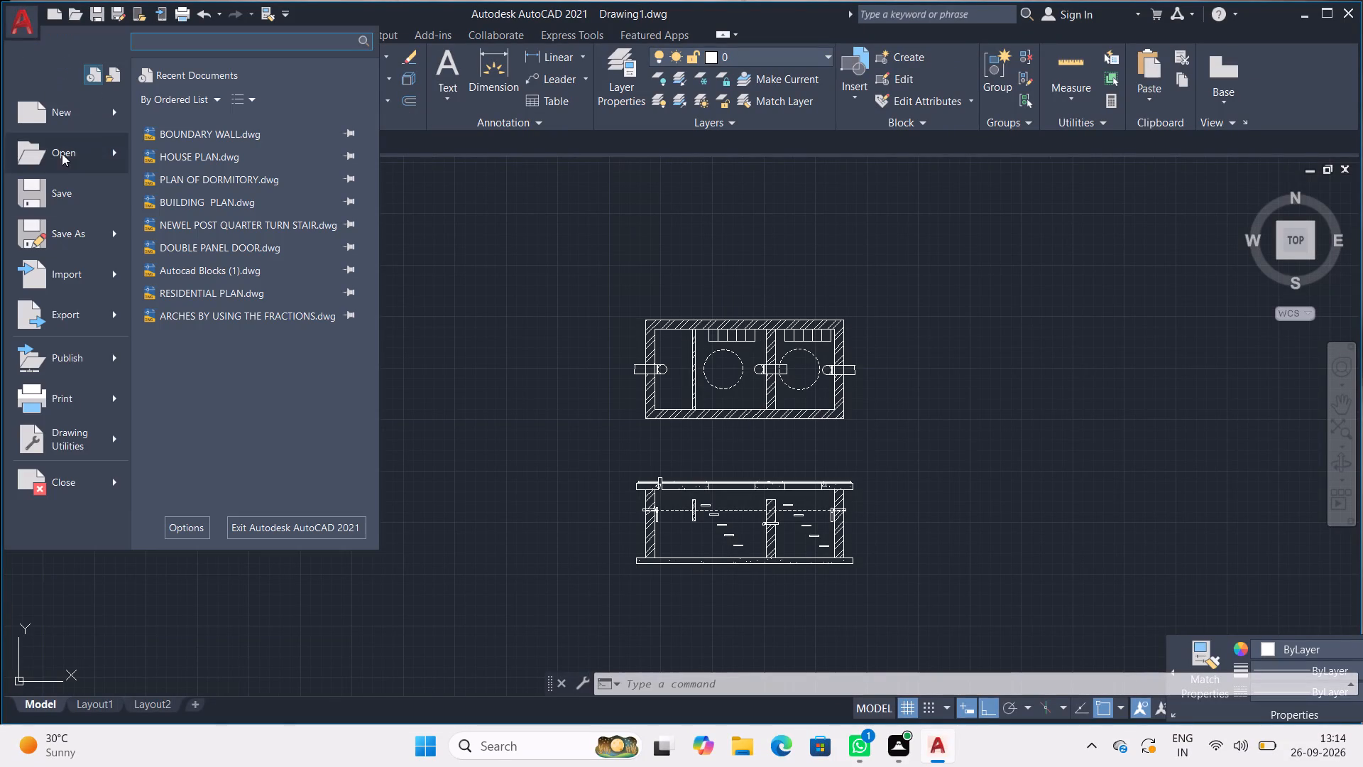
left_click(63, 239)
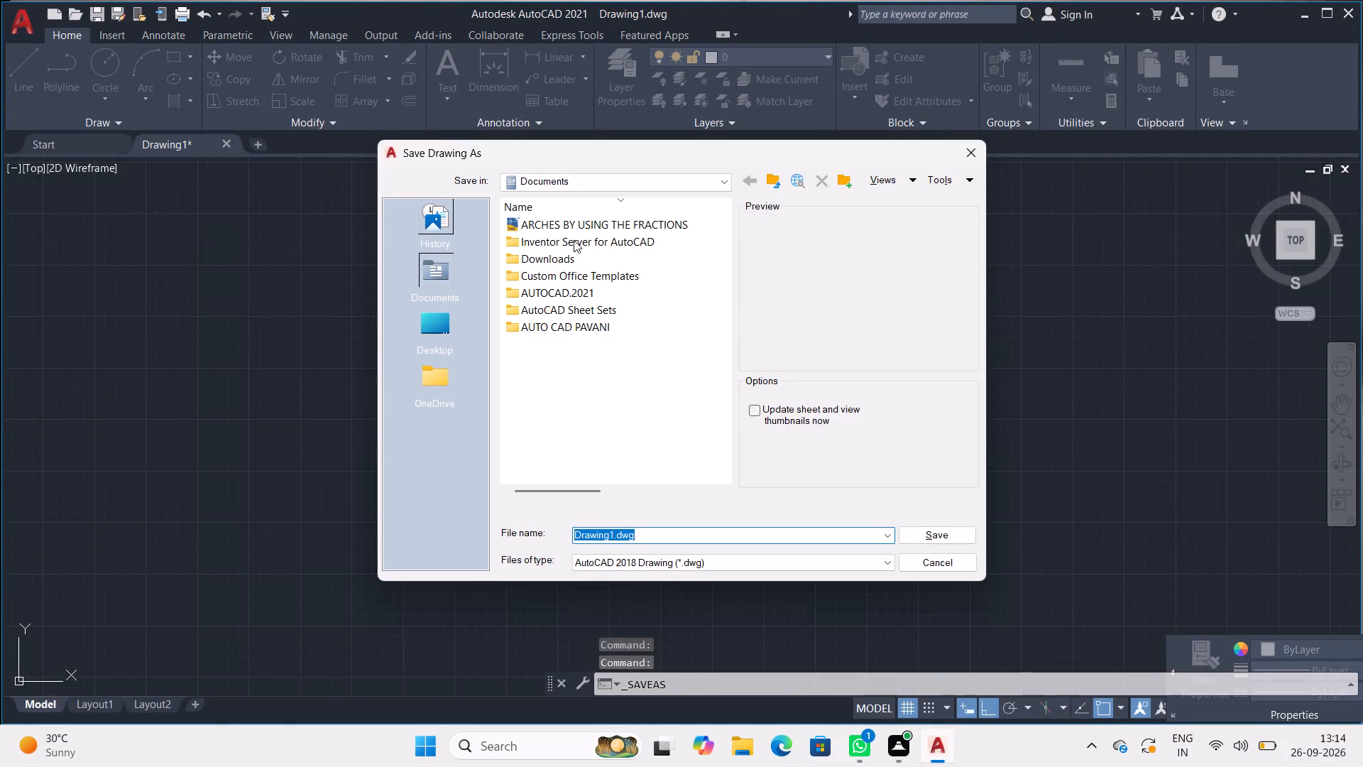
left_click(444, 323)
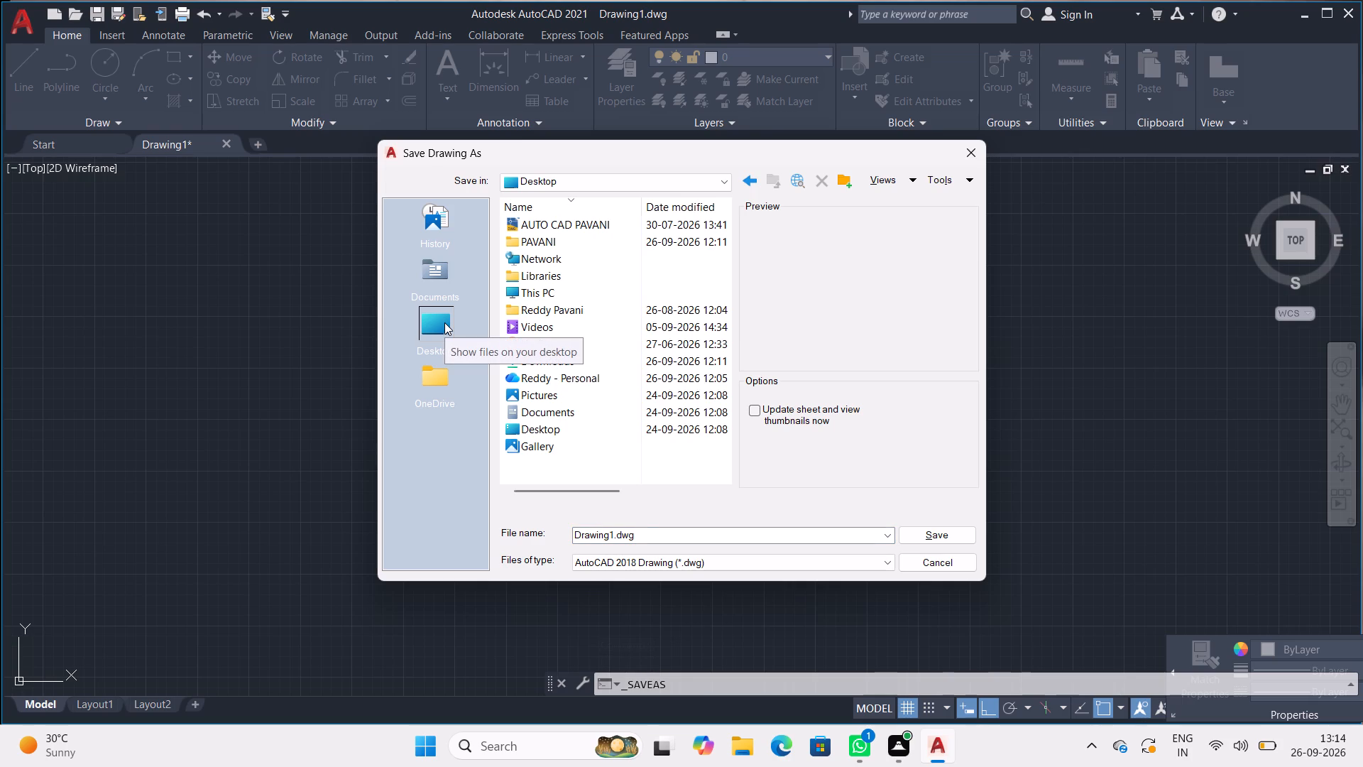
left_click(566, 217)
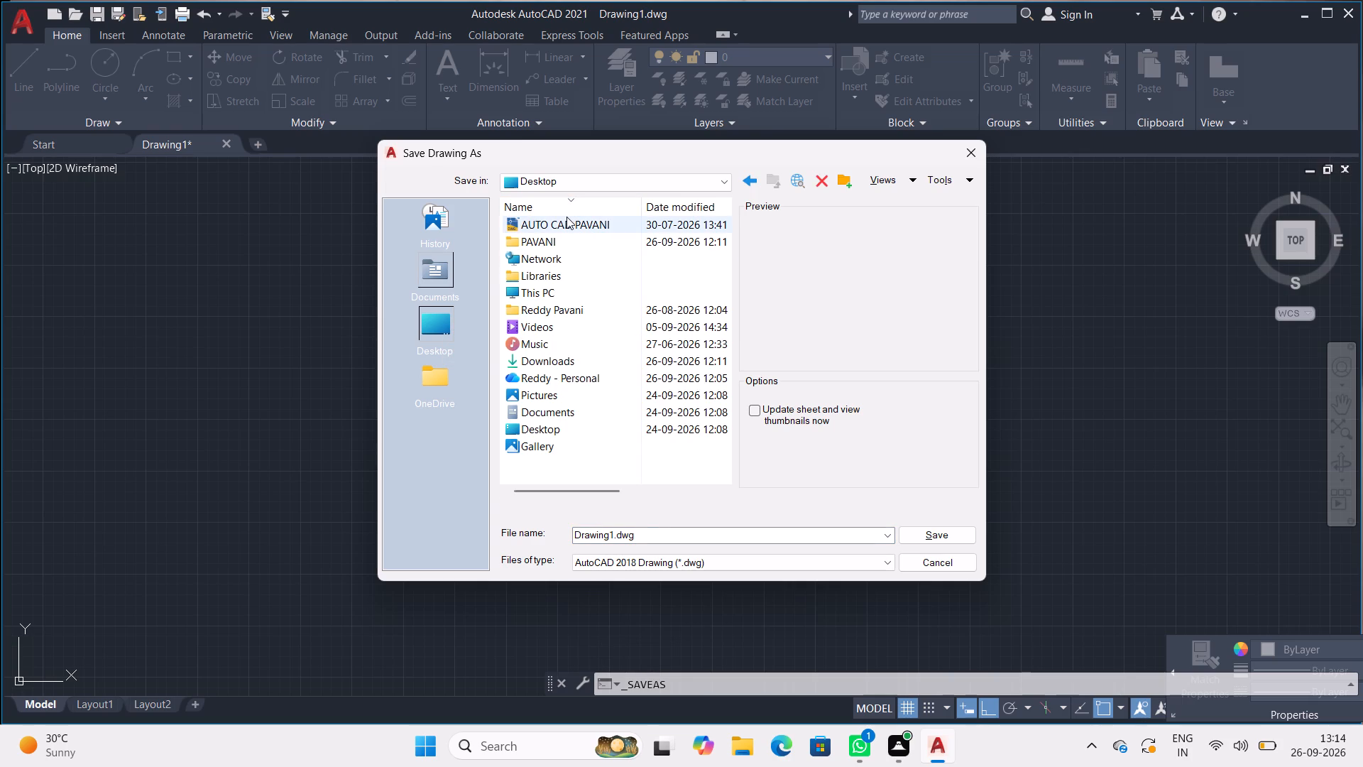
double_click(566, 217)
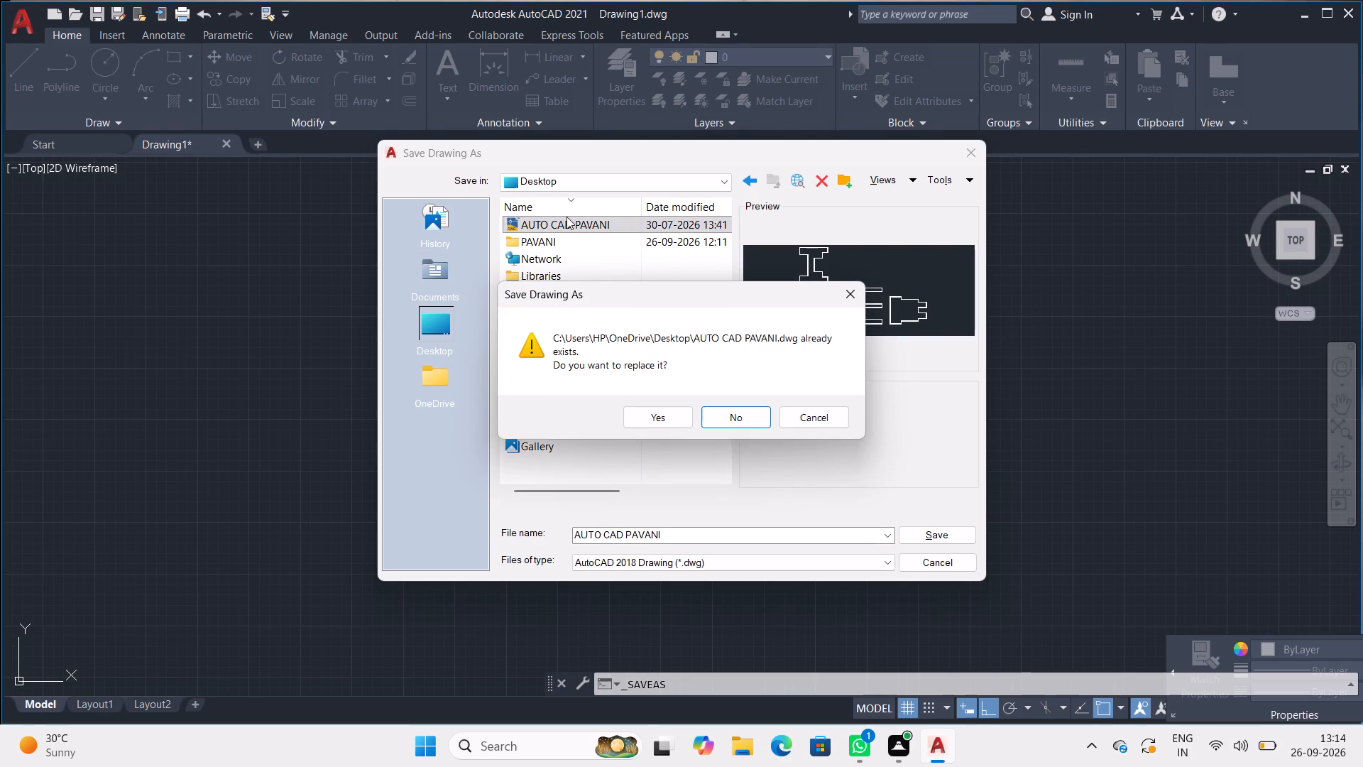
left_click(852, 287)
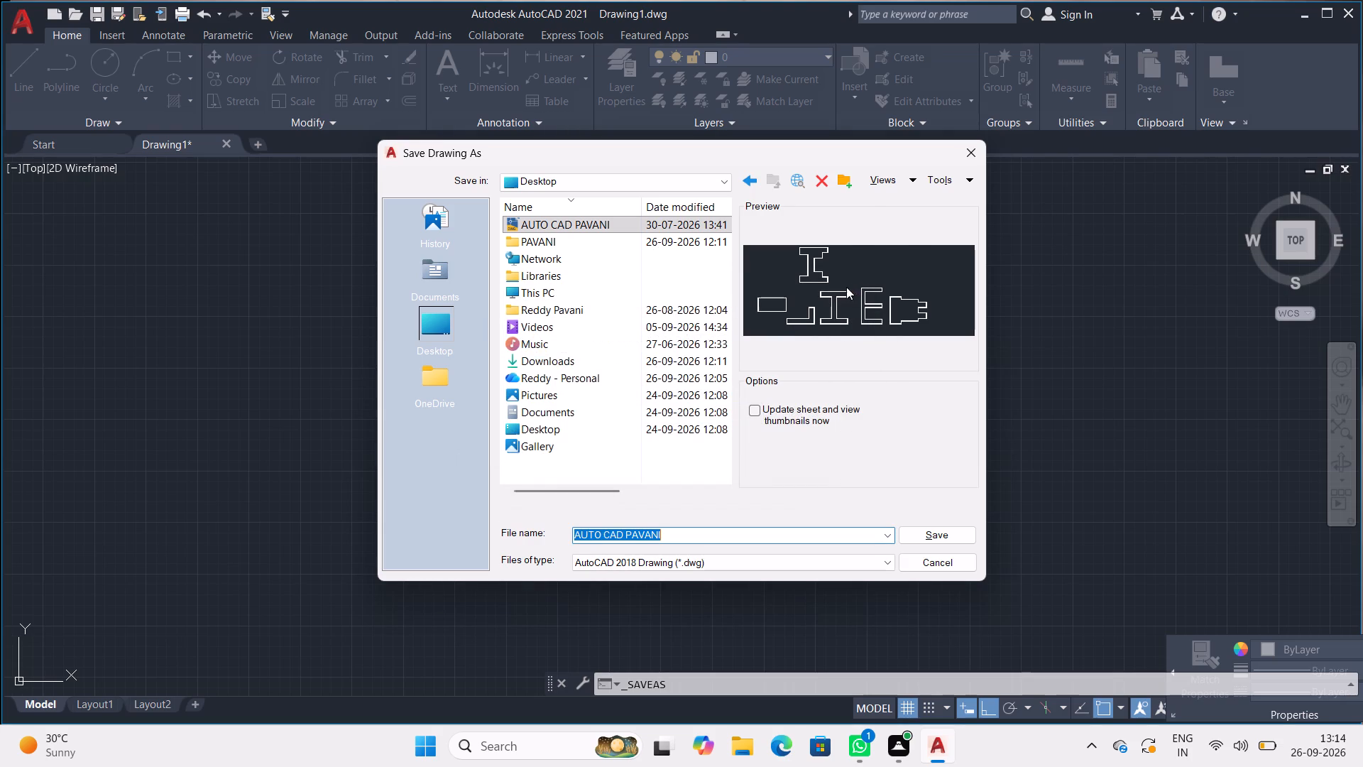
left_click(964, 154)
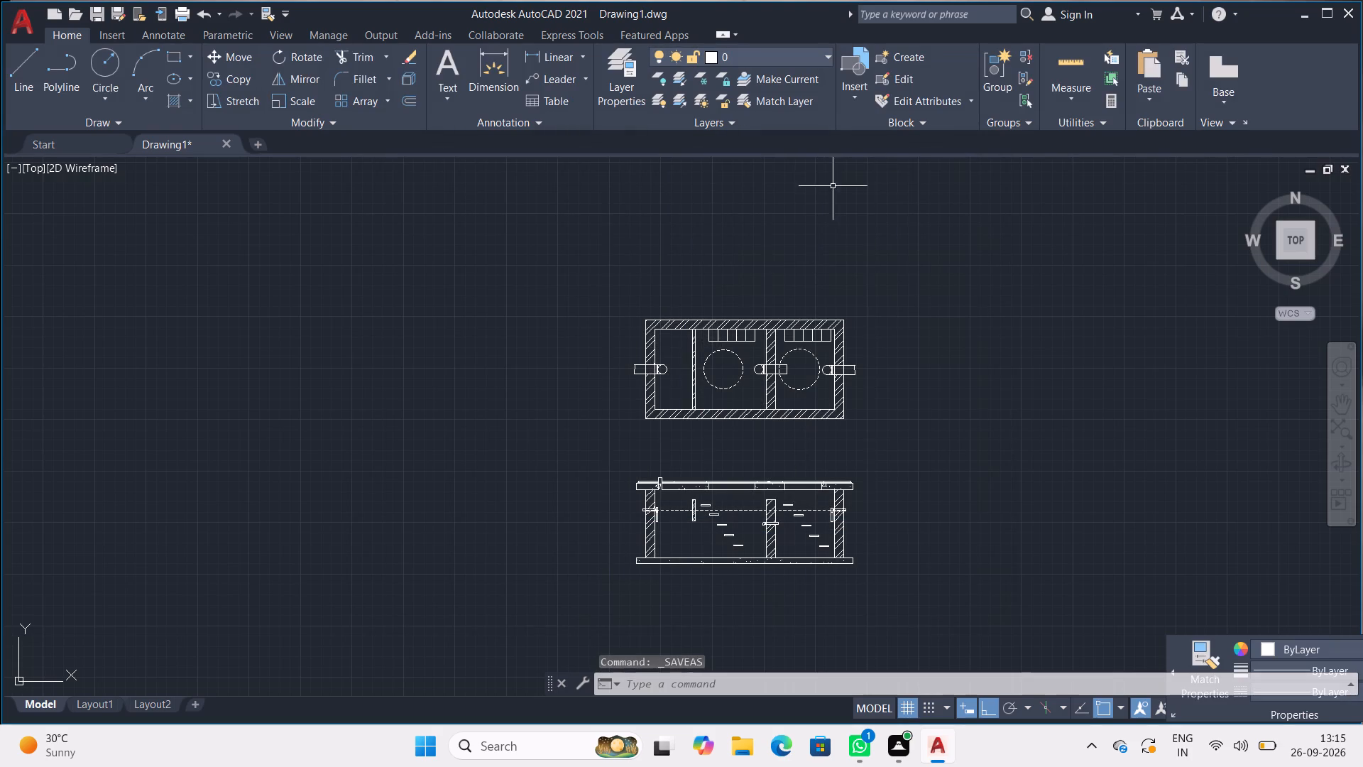
Save the drawing as SEPTIC TANK PLAN AND ELEVATION in the AUTO CAD PAVANI folder under Documents.
left_click(31, 23)
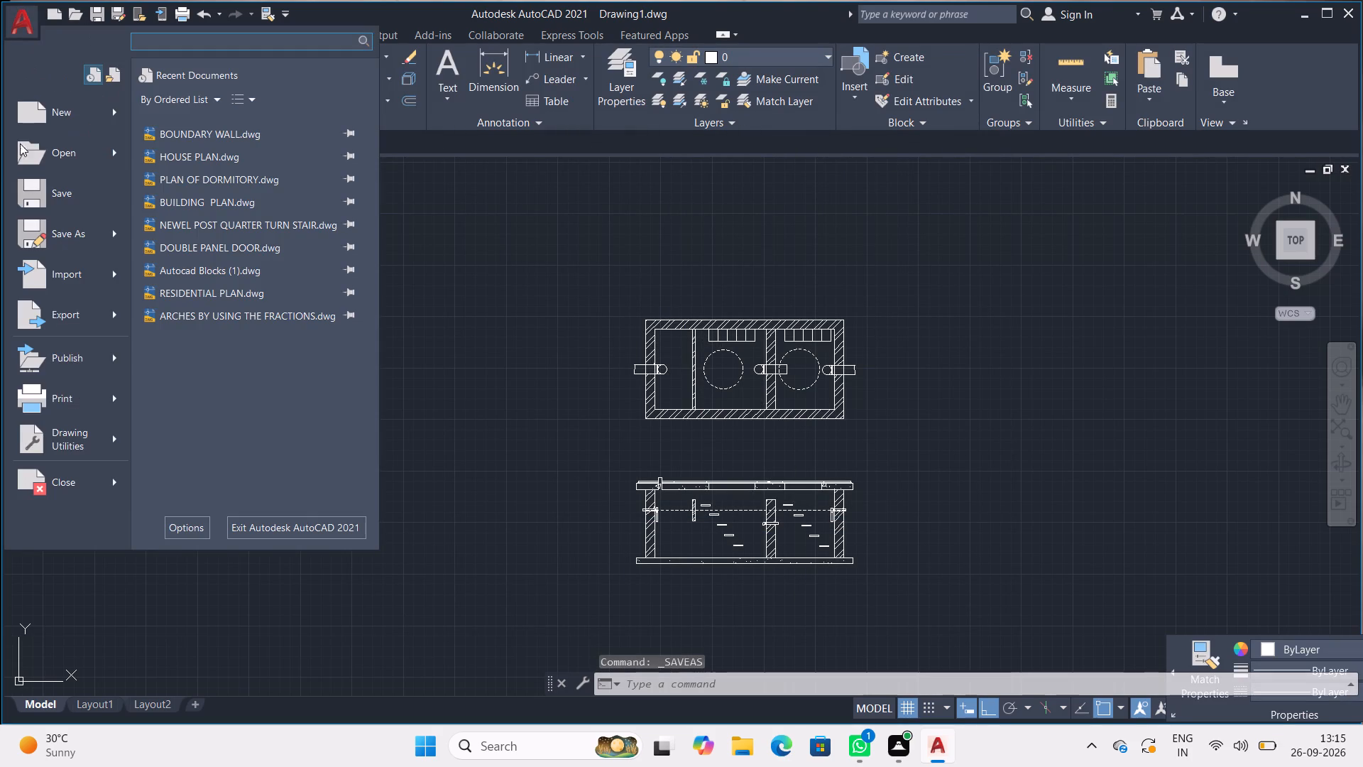
left_click(38, 197)
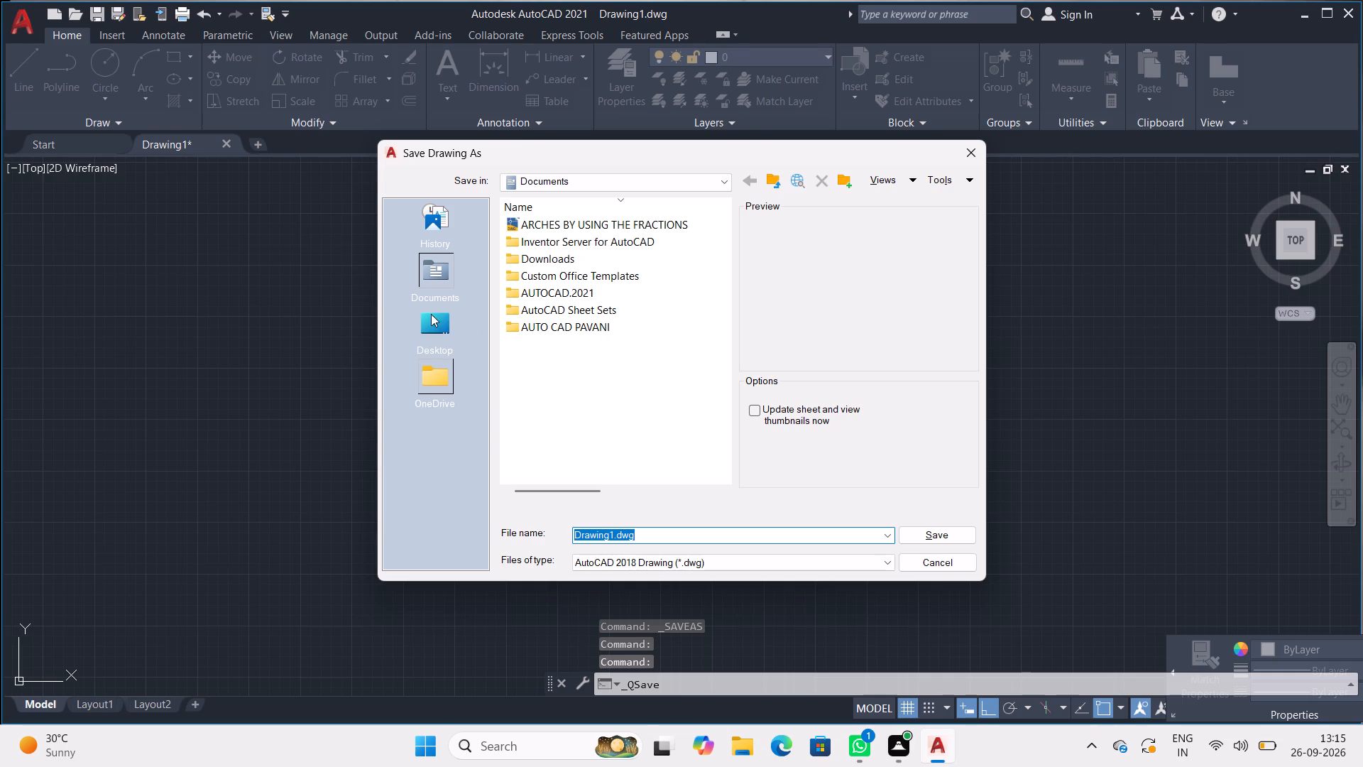
left_click(562, 318)
double_click(562, 322)
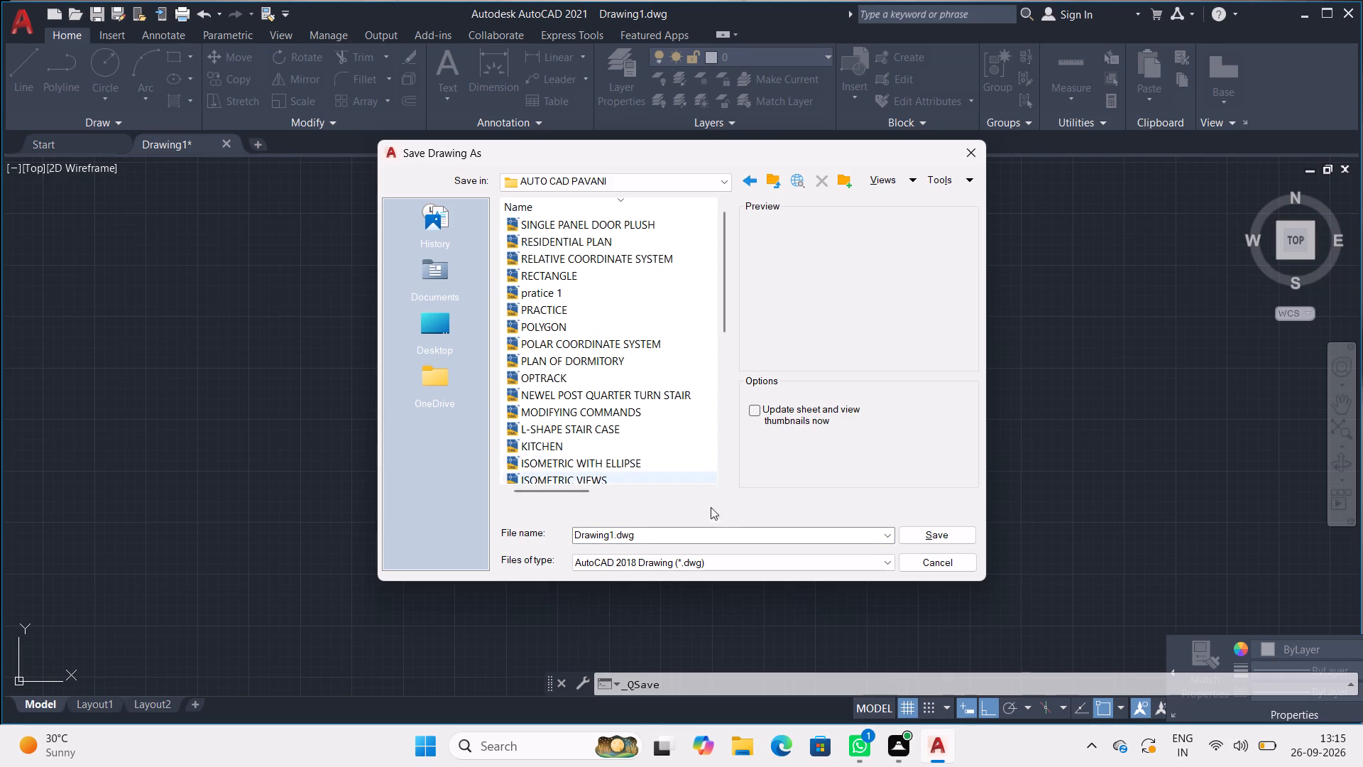
left_click(707, 538)
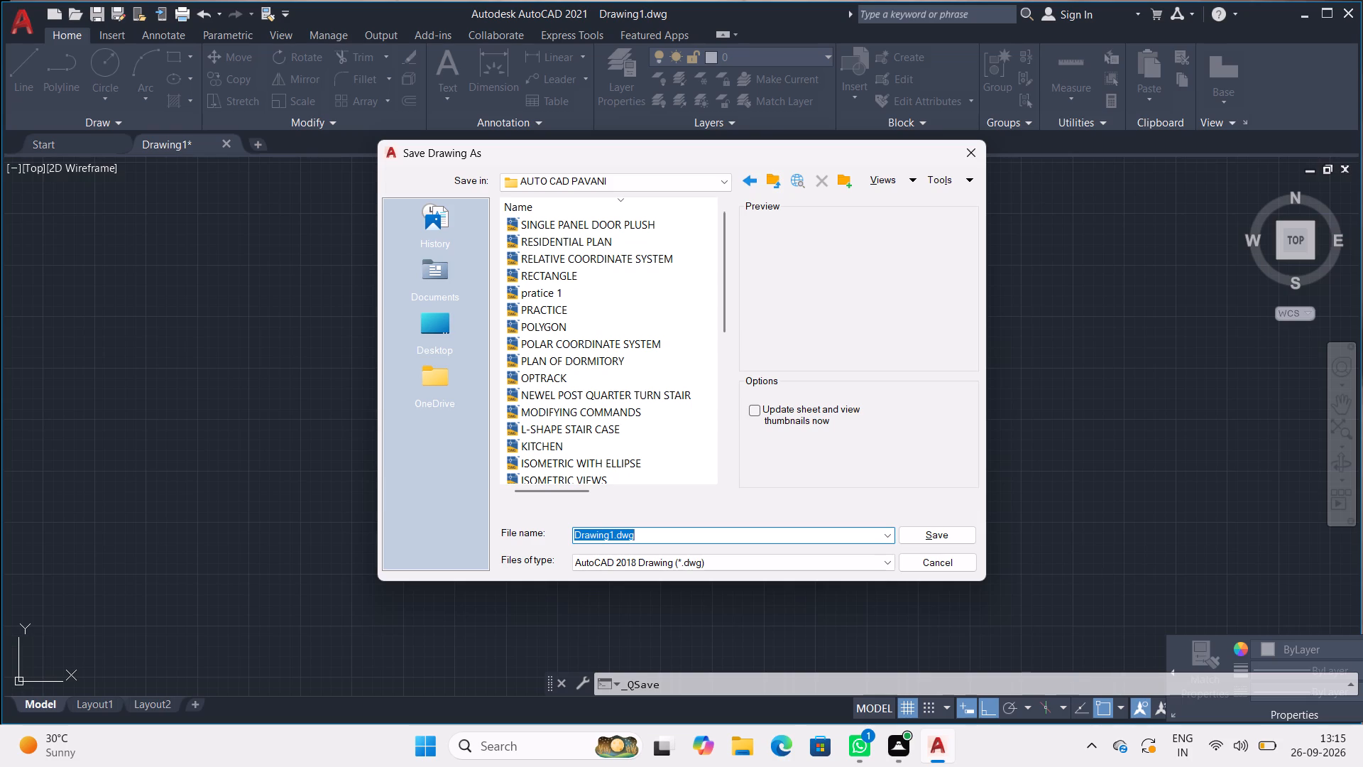
key("BackSpace")
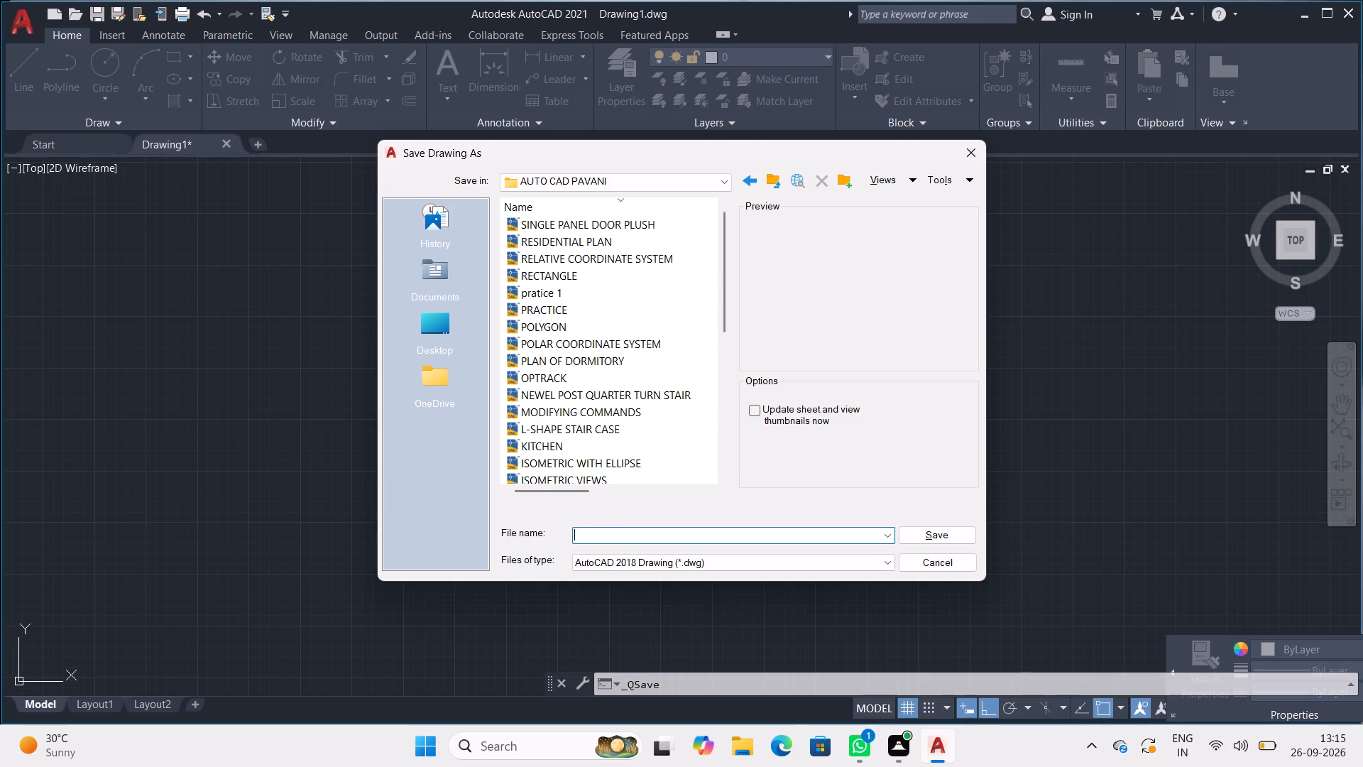
type("SPEC")
key("t")
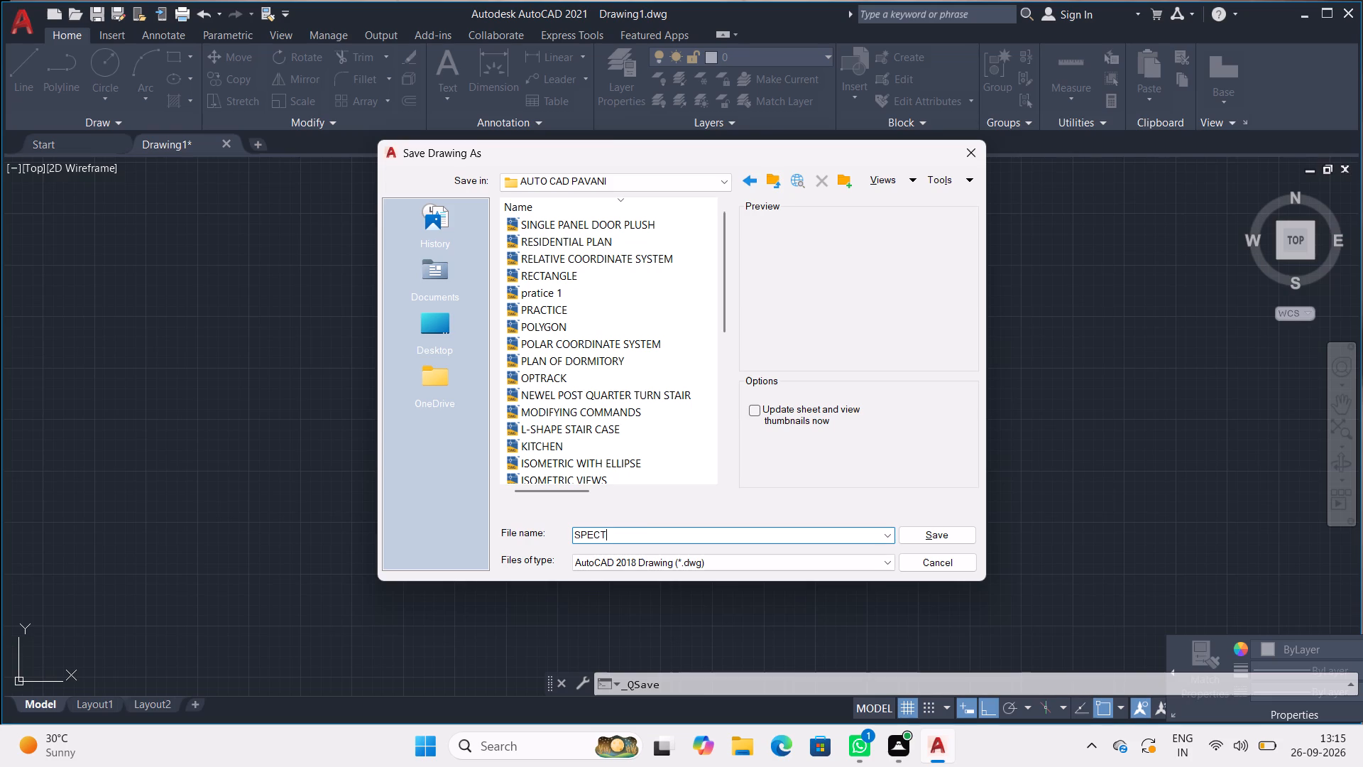
key("BackSpace")
key("BackSpace")
key("BackSpace")
key("BackSpace")
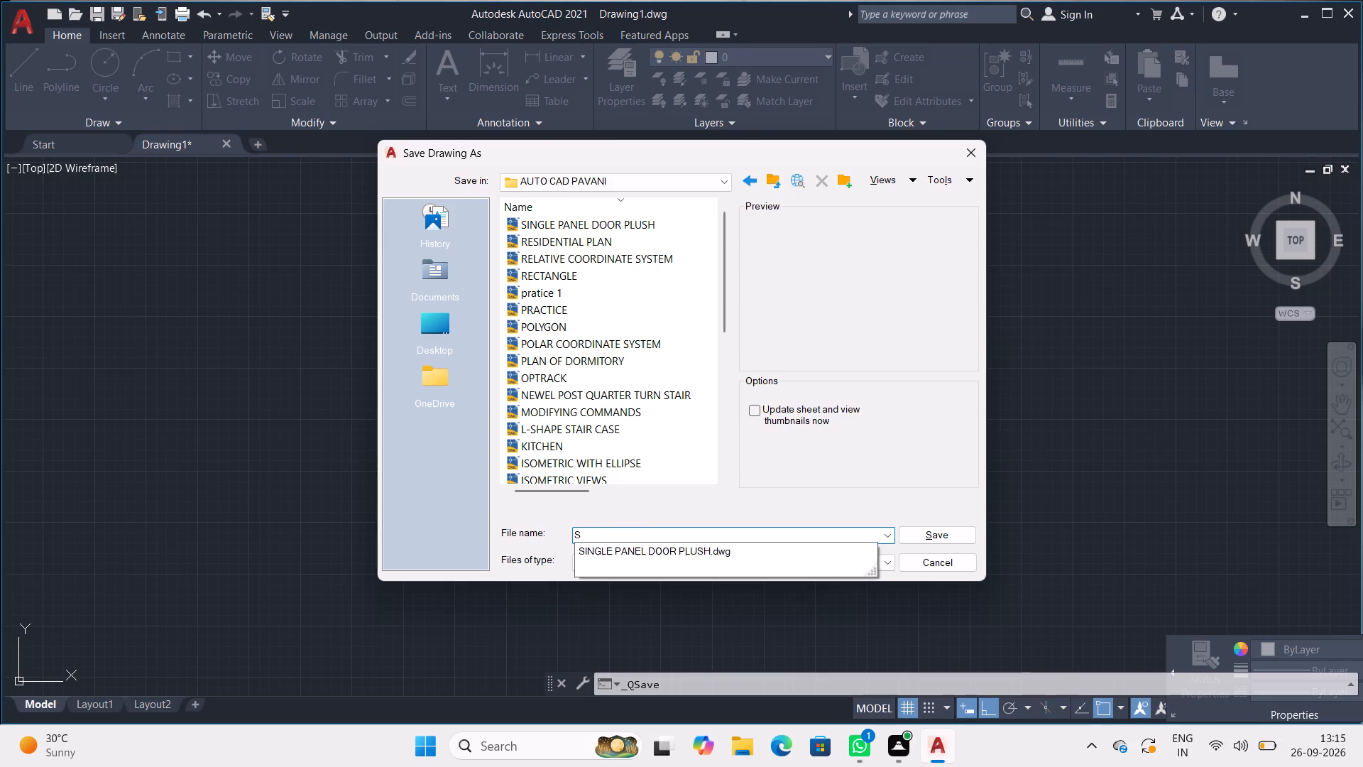
key("e")
type("PTIC")
key("space")
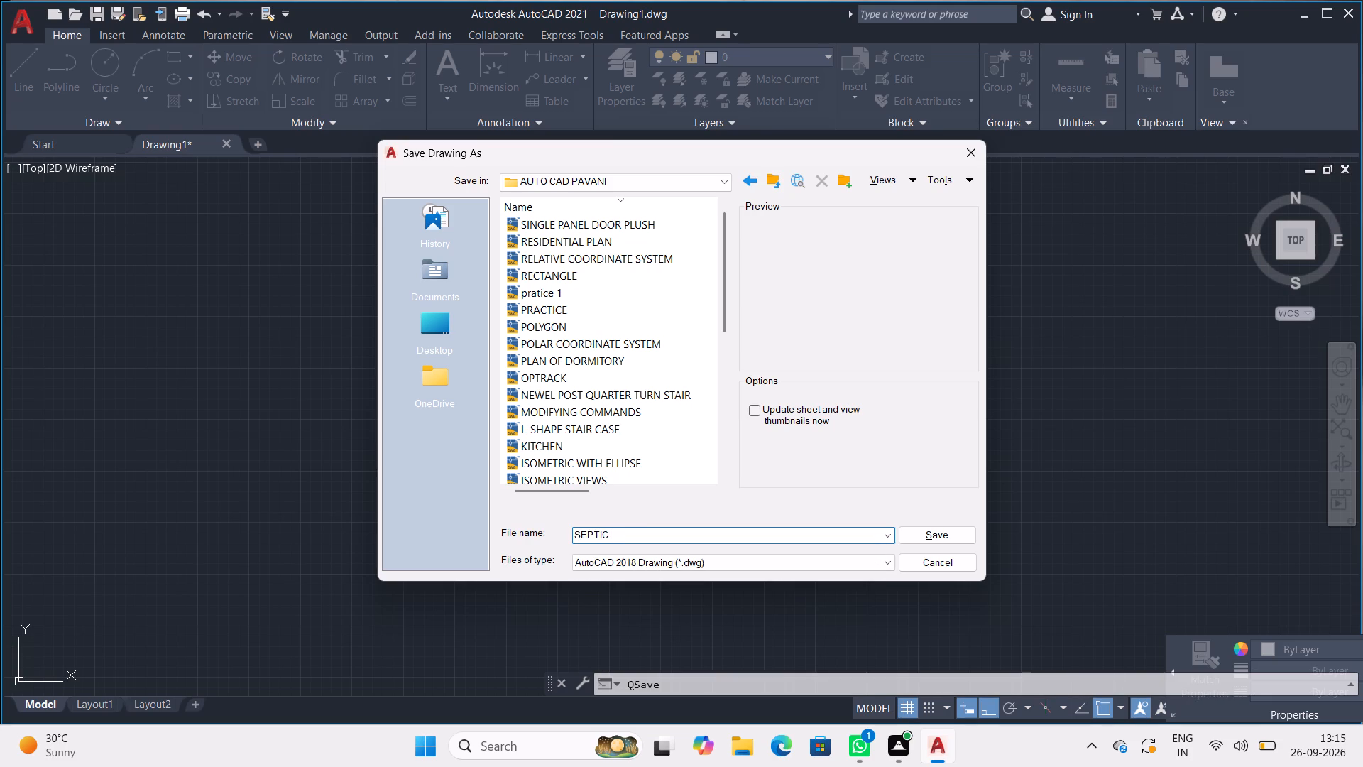
type("TANK PLAN AND ELEVATION")
key("Return")
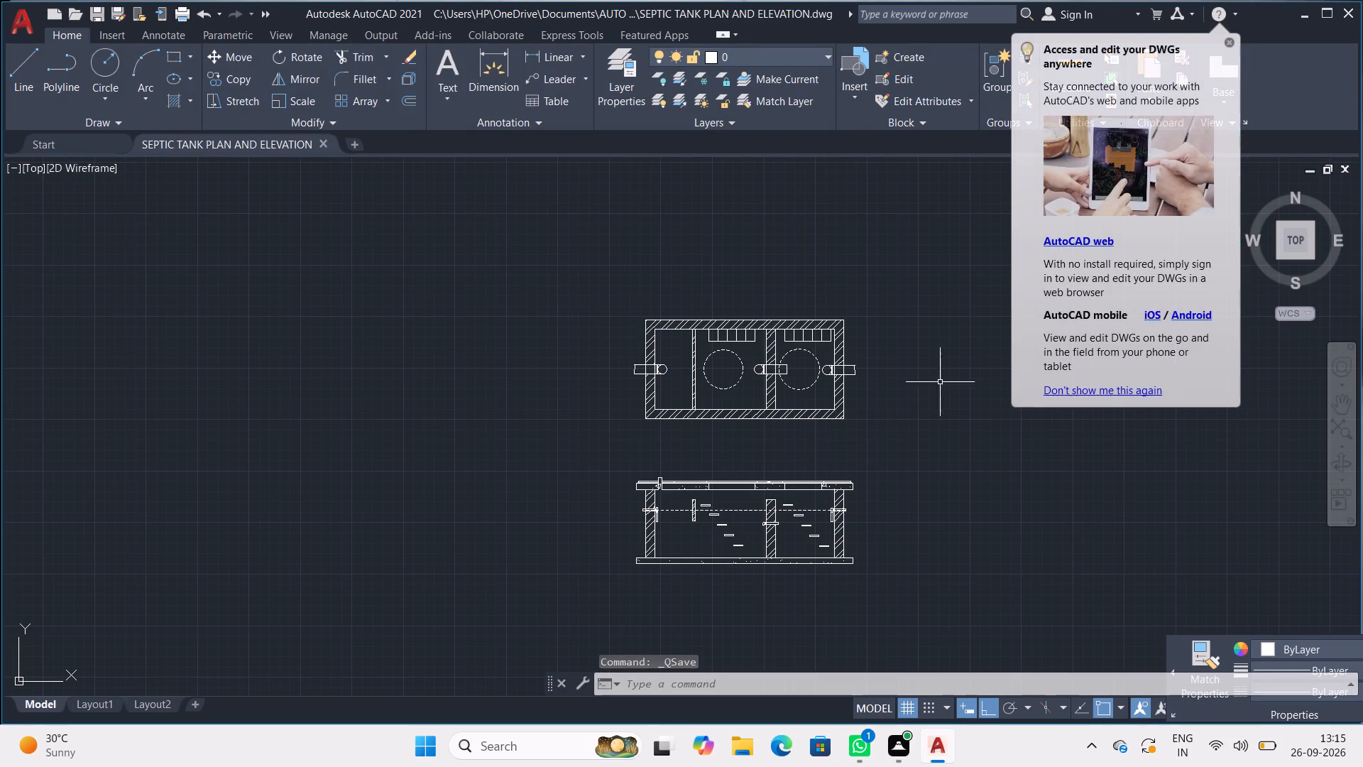
left_click(1229, 37)
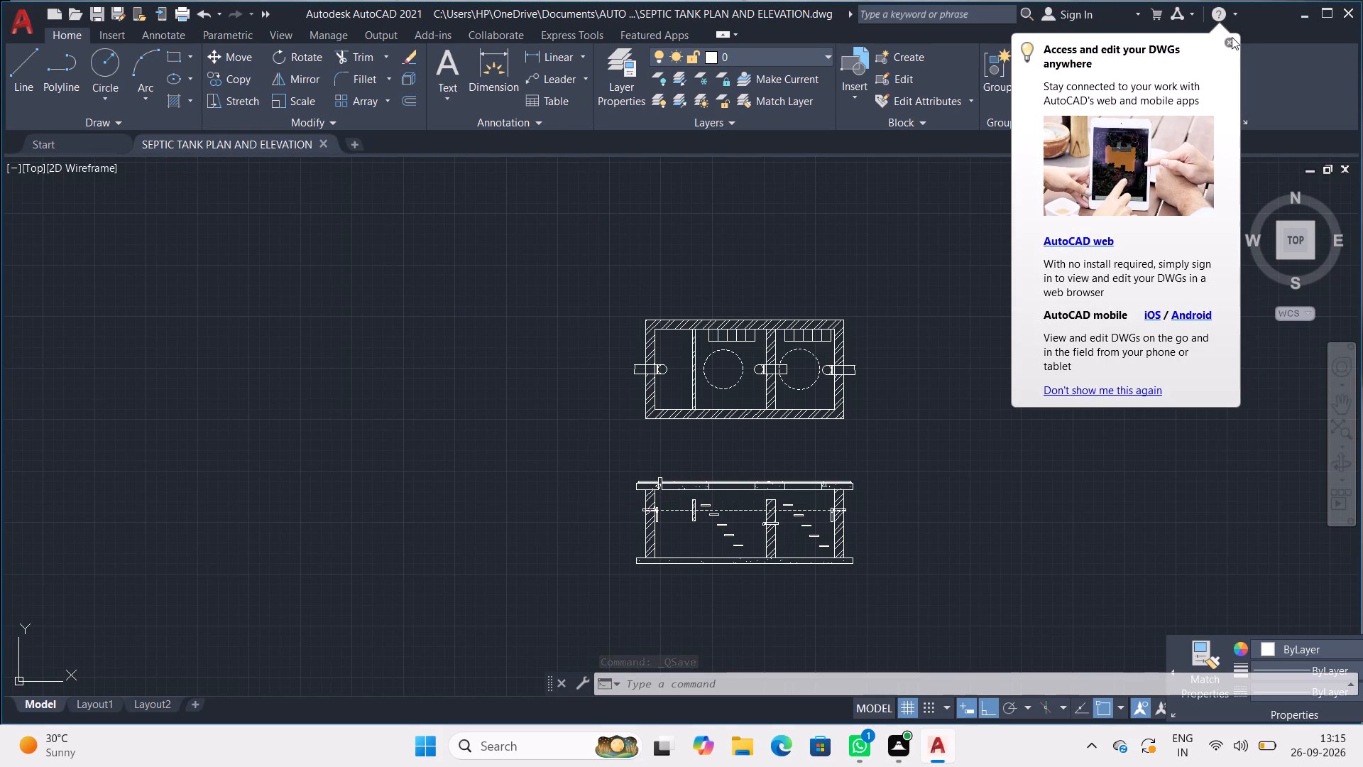
left_click(1231, 38)
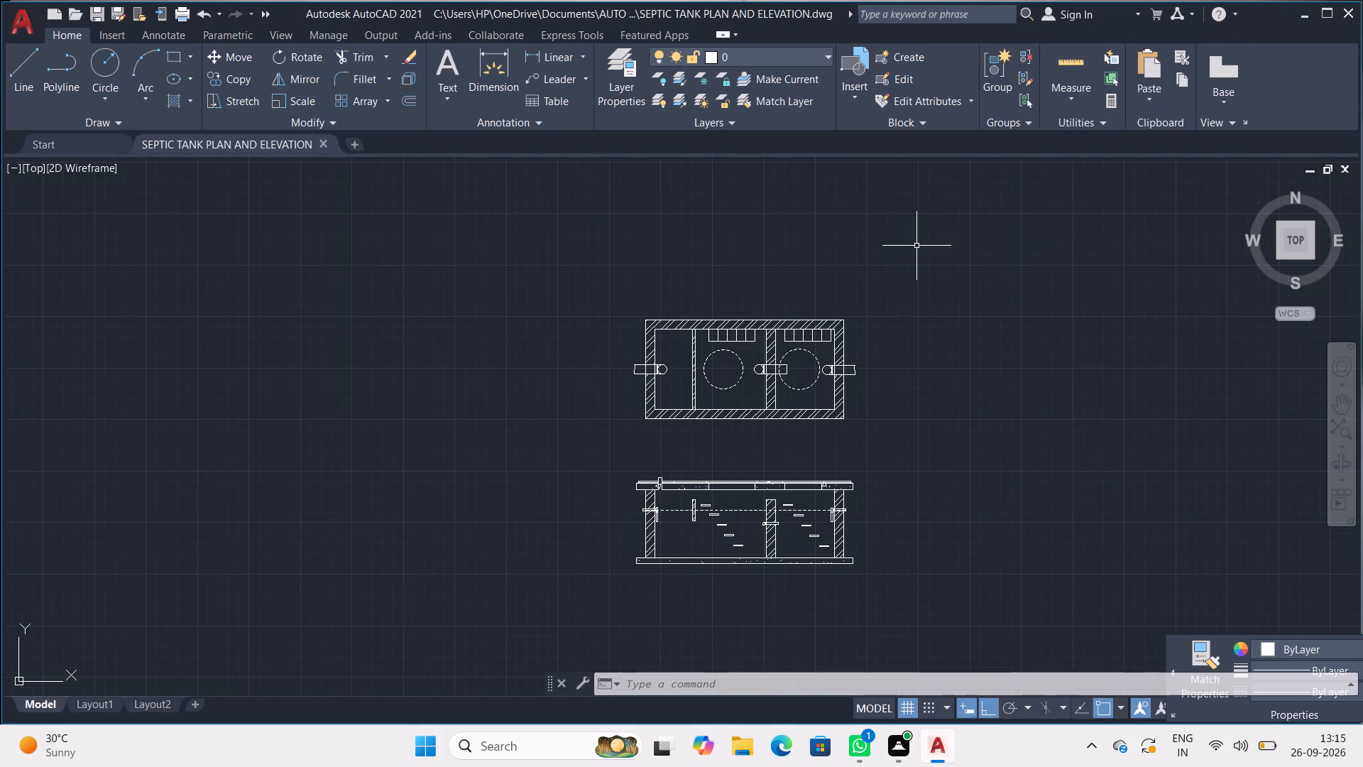
Set up a plot using the previous plot settings, with a window enclosing both the plan and elevation, and preview it.
key("ctrl+p")
left_click(667, 183)
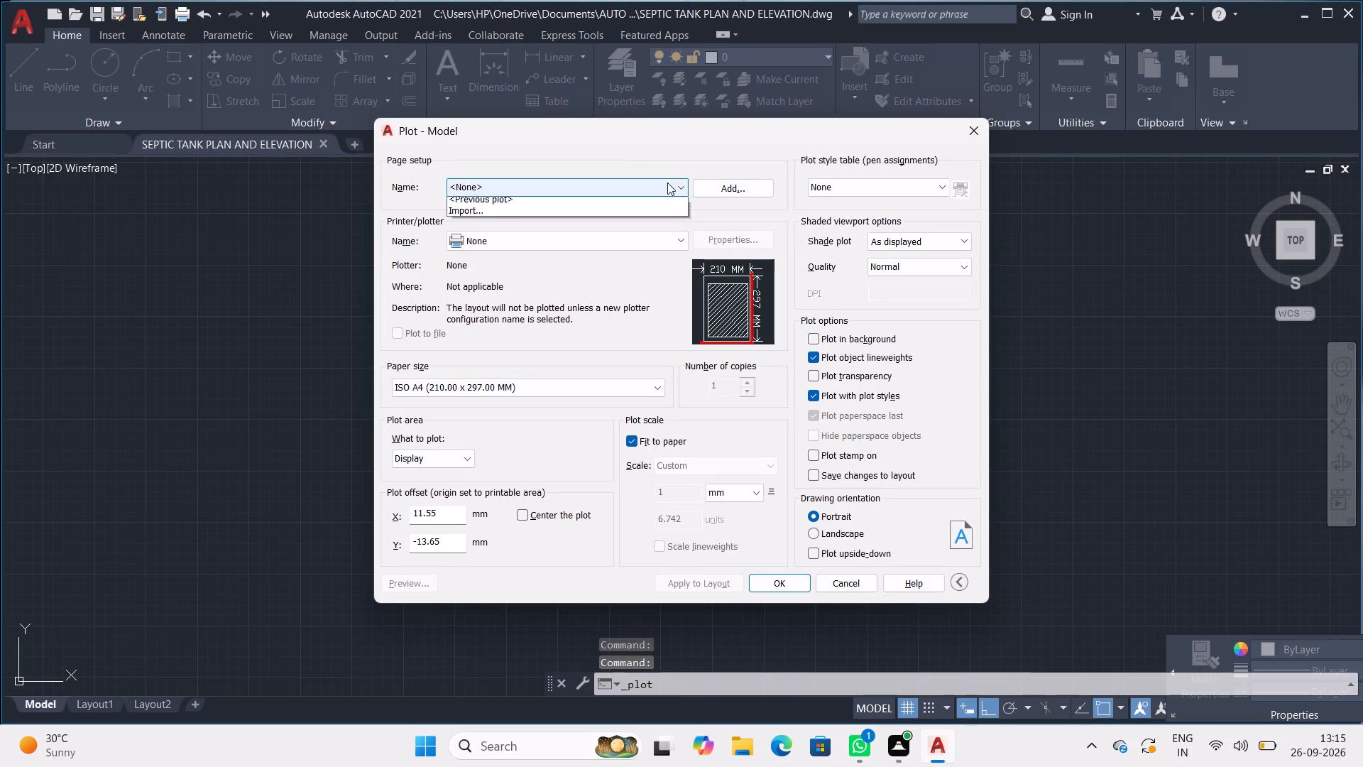
left_click(599, 218)
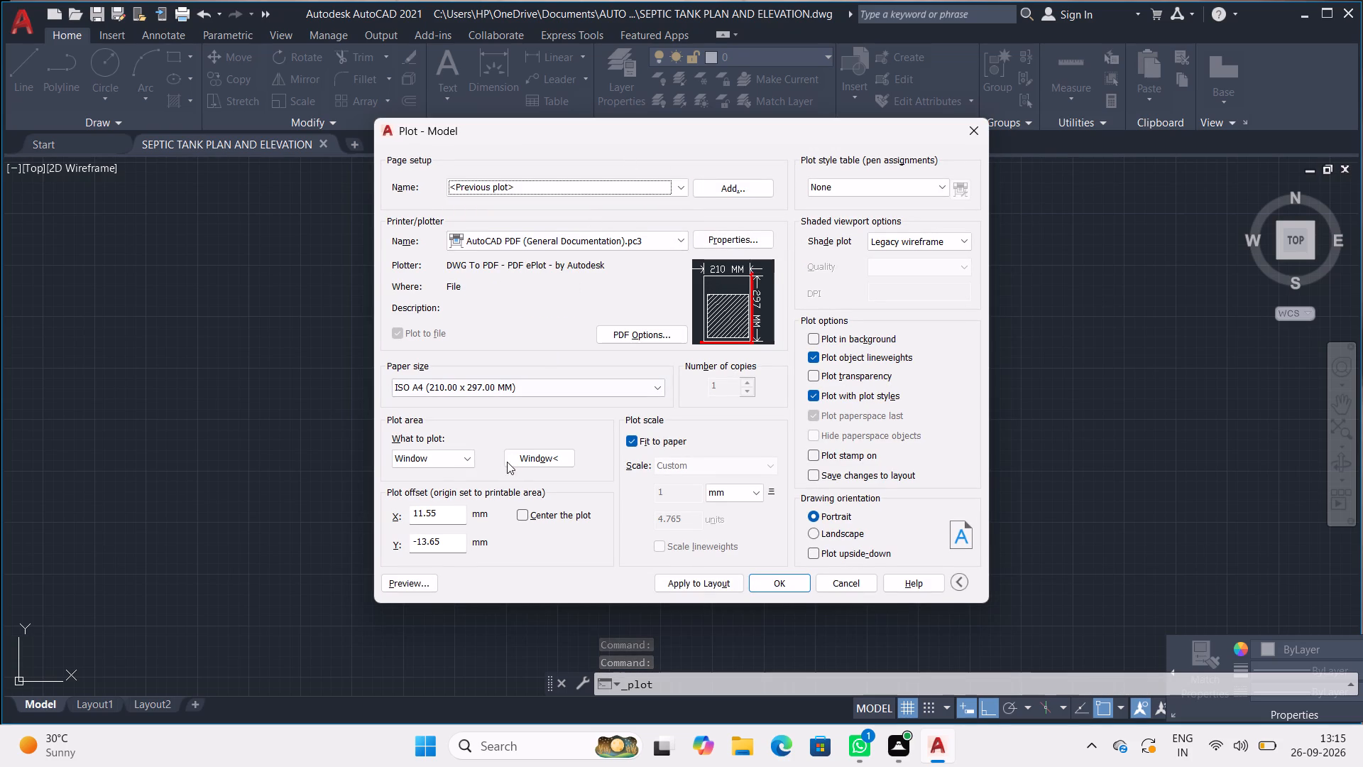
left_click(517, 463)
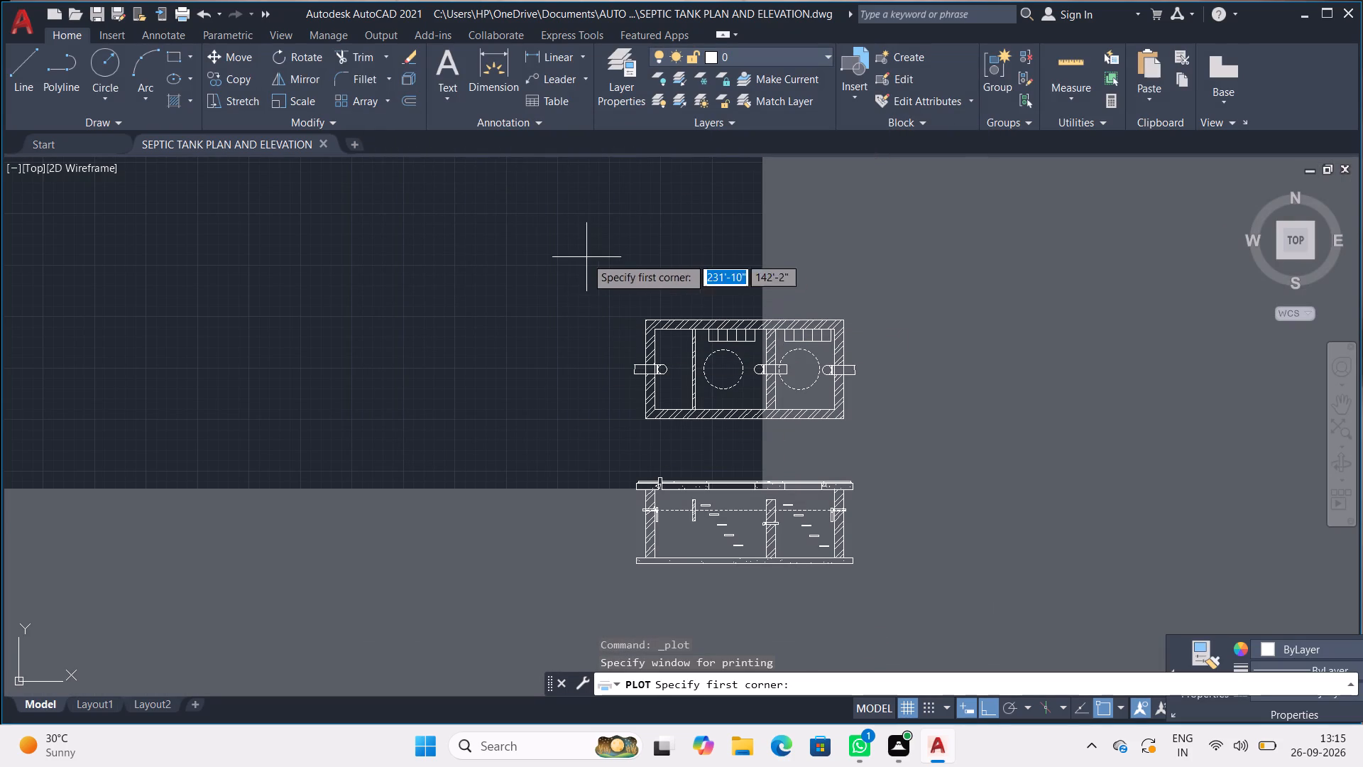
left_click(573, 254)
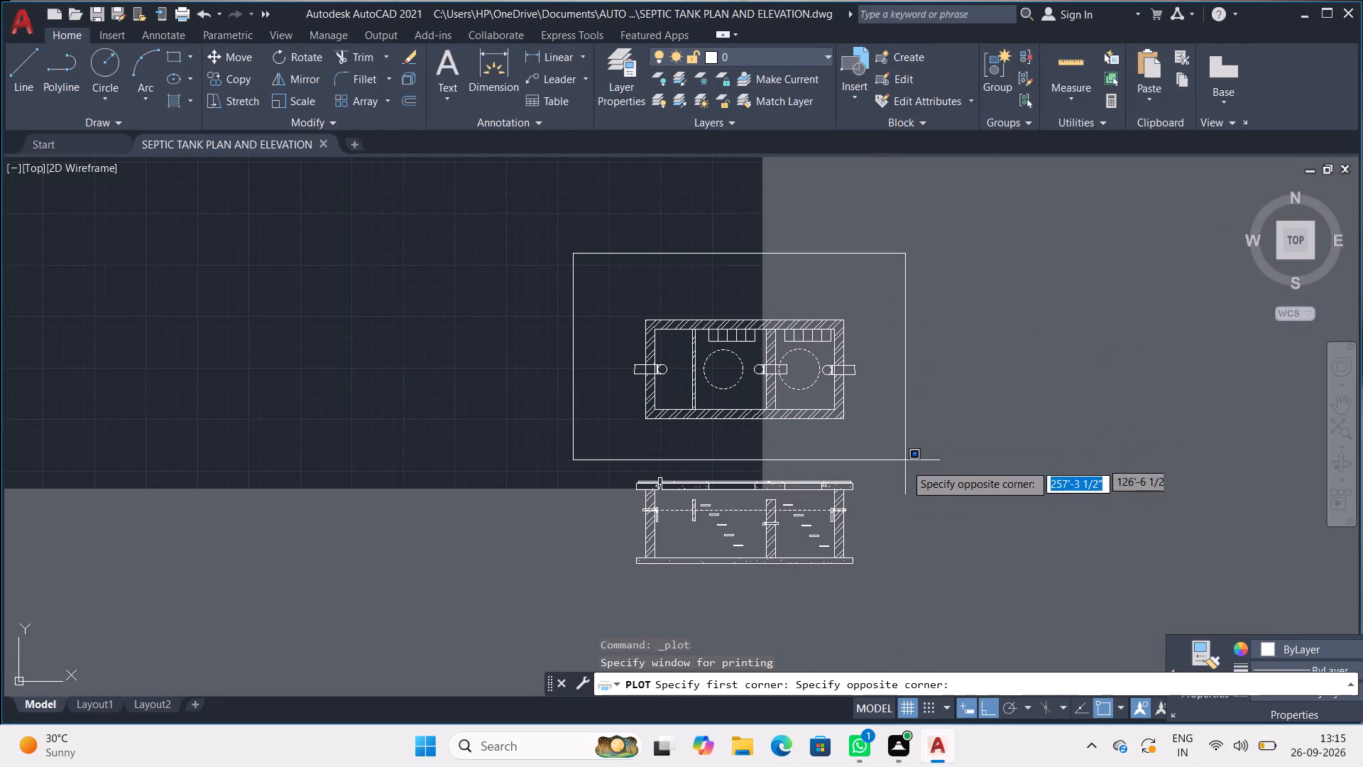
left_click(900, 604)
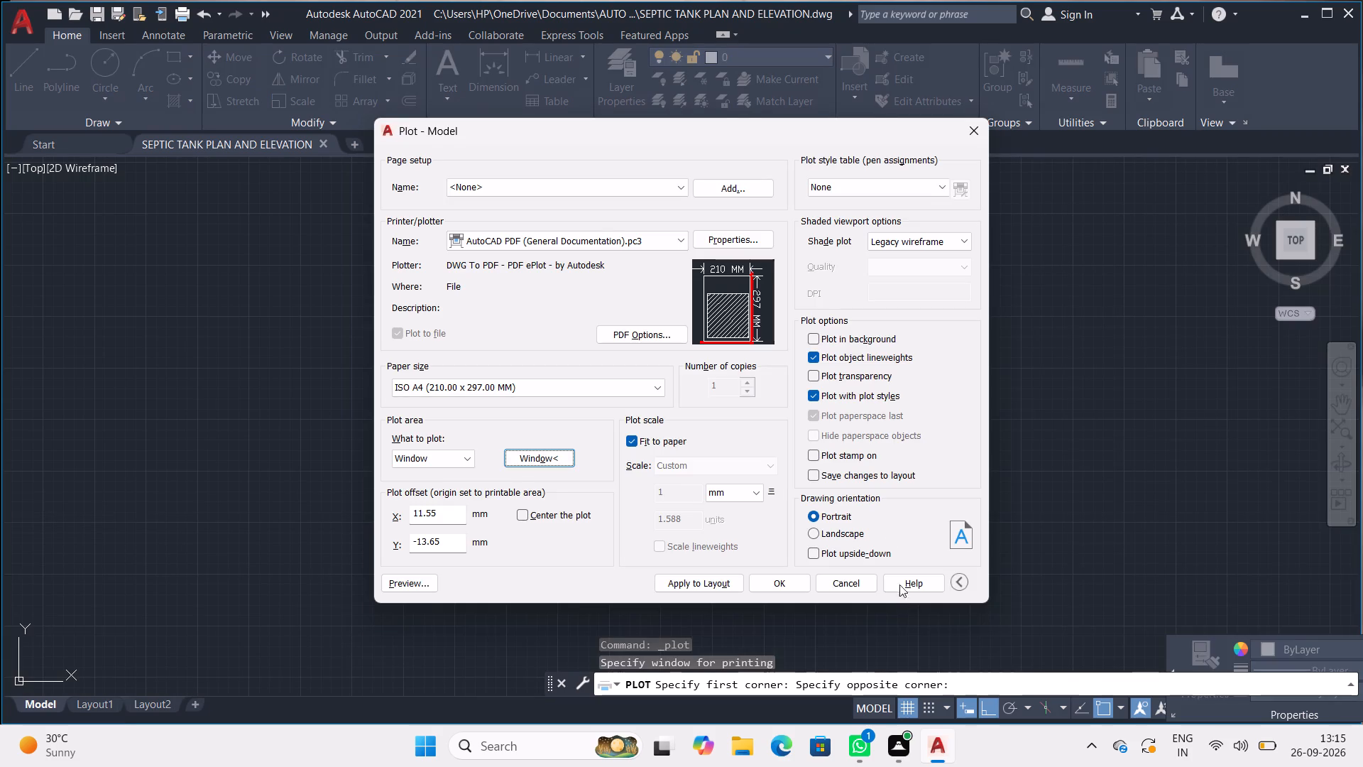
left_click(414, 575)
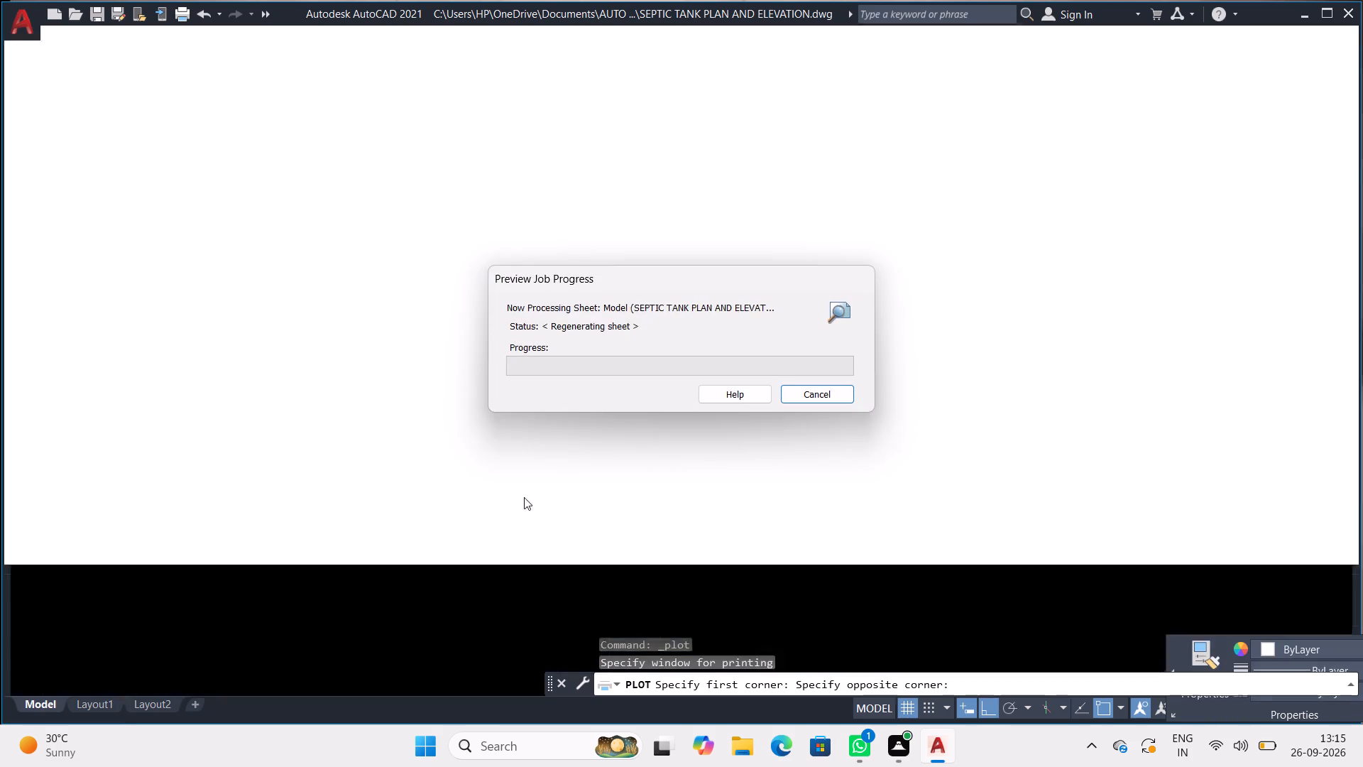
middle_click_drag(624, 383, 490, 237)
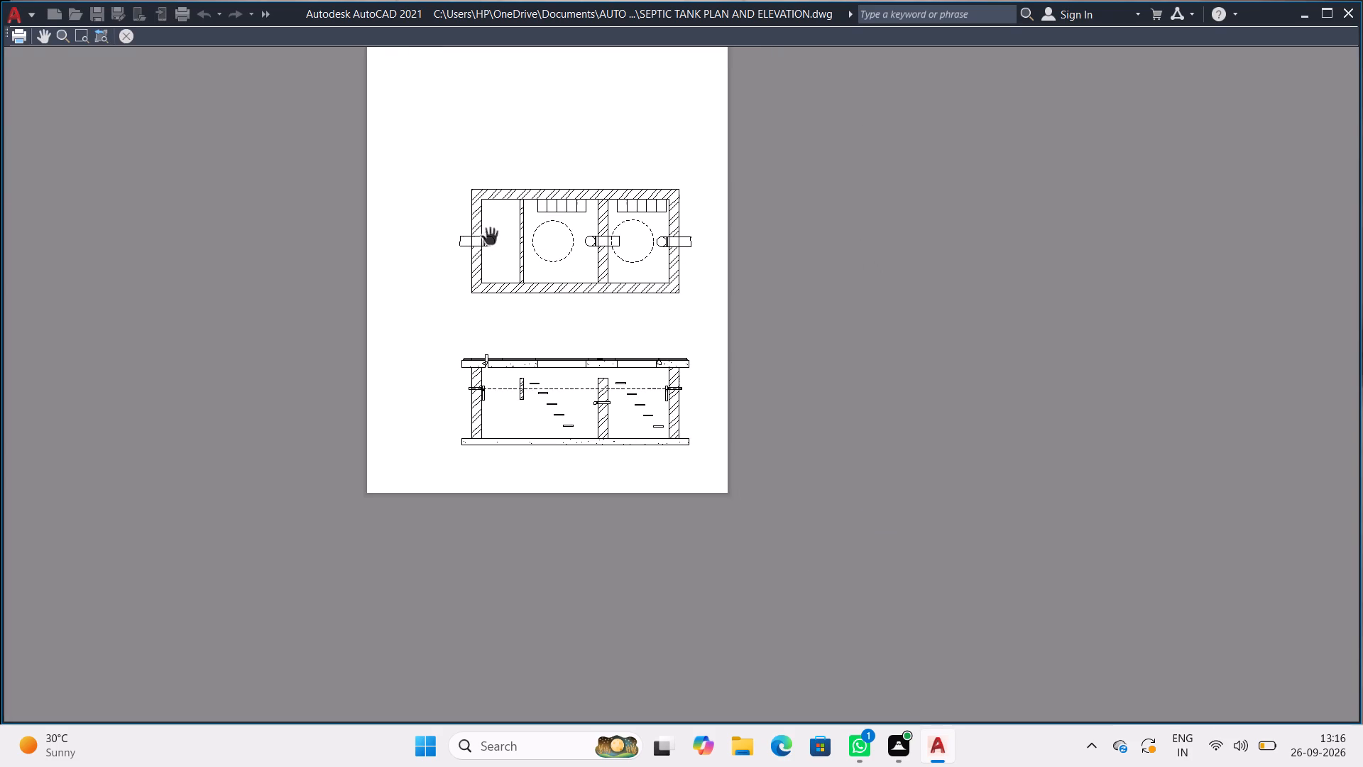
key("Return")
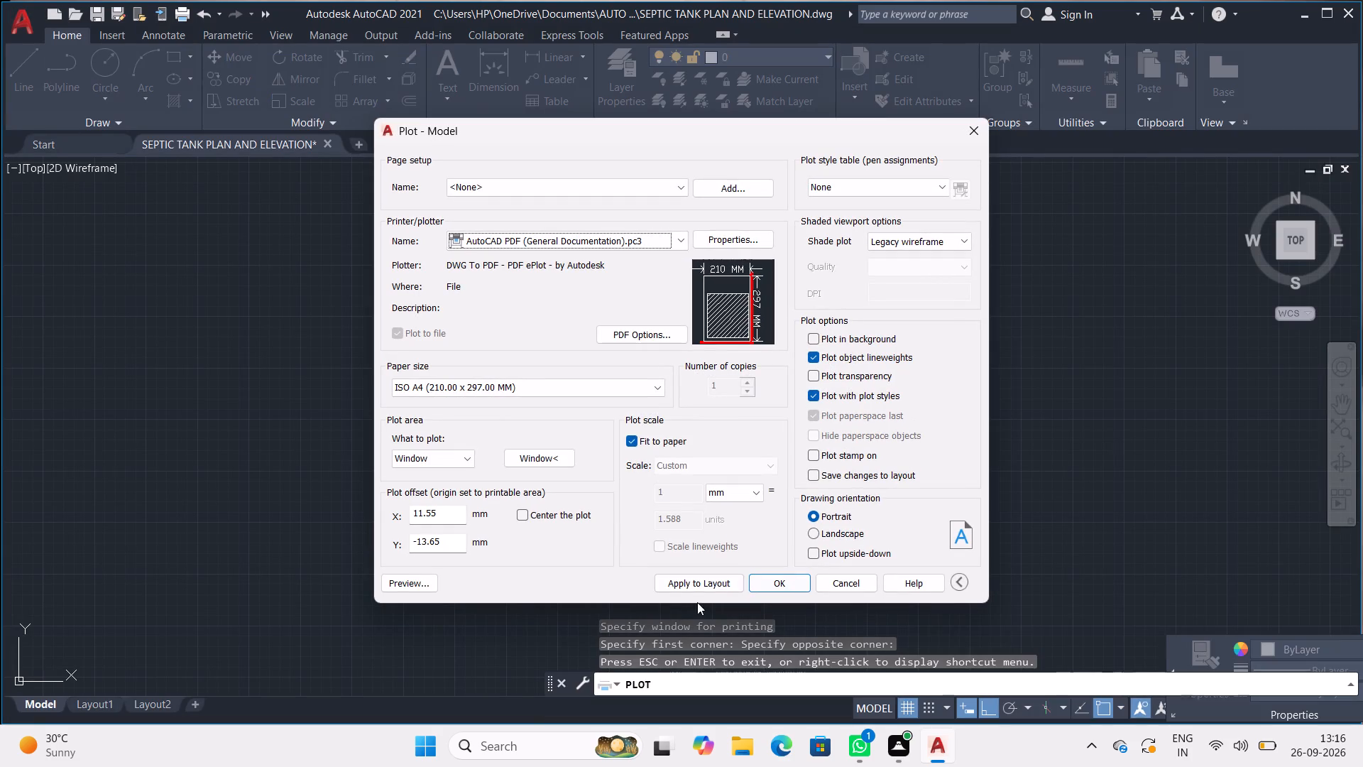
Apply the plot settings to the layout and plot to SEPTIC TANK PLAN AND ELEVATION-Model.pdf in the PAVANI folder on the Desktop.
left_click(699, 584)
left_click(782, 578)
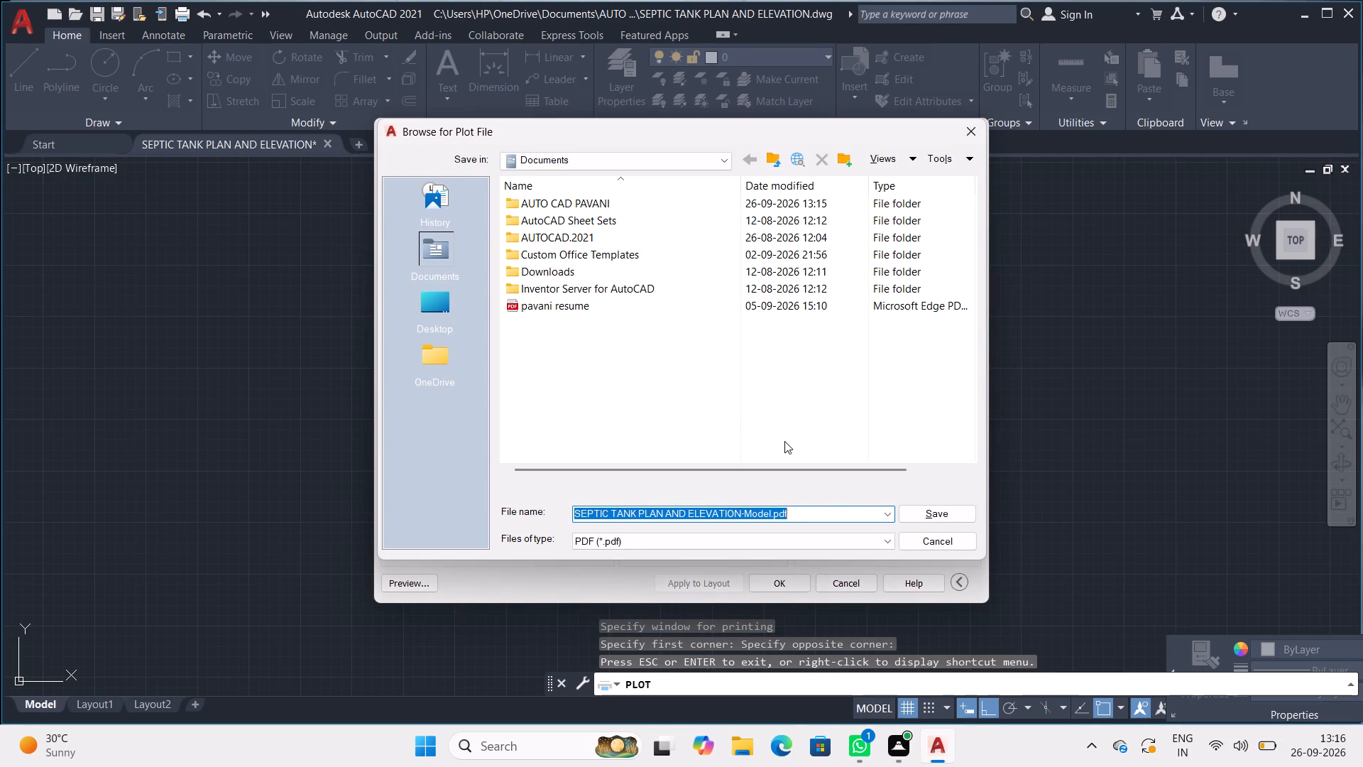
left_click(439, 303)
left_click(552, 406)
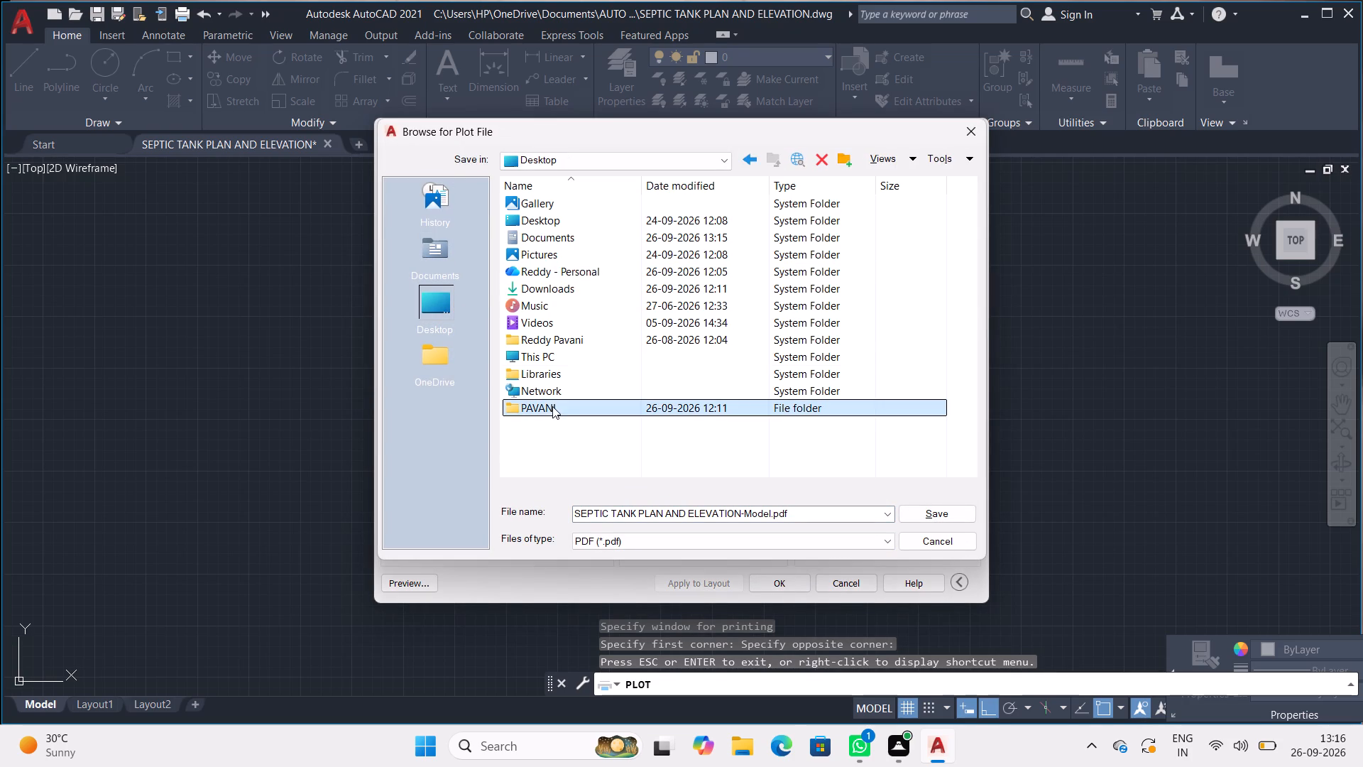
double_click(571, 413)
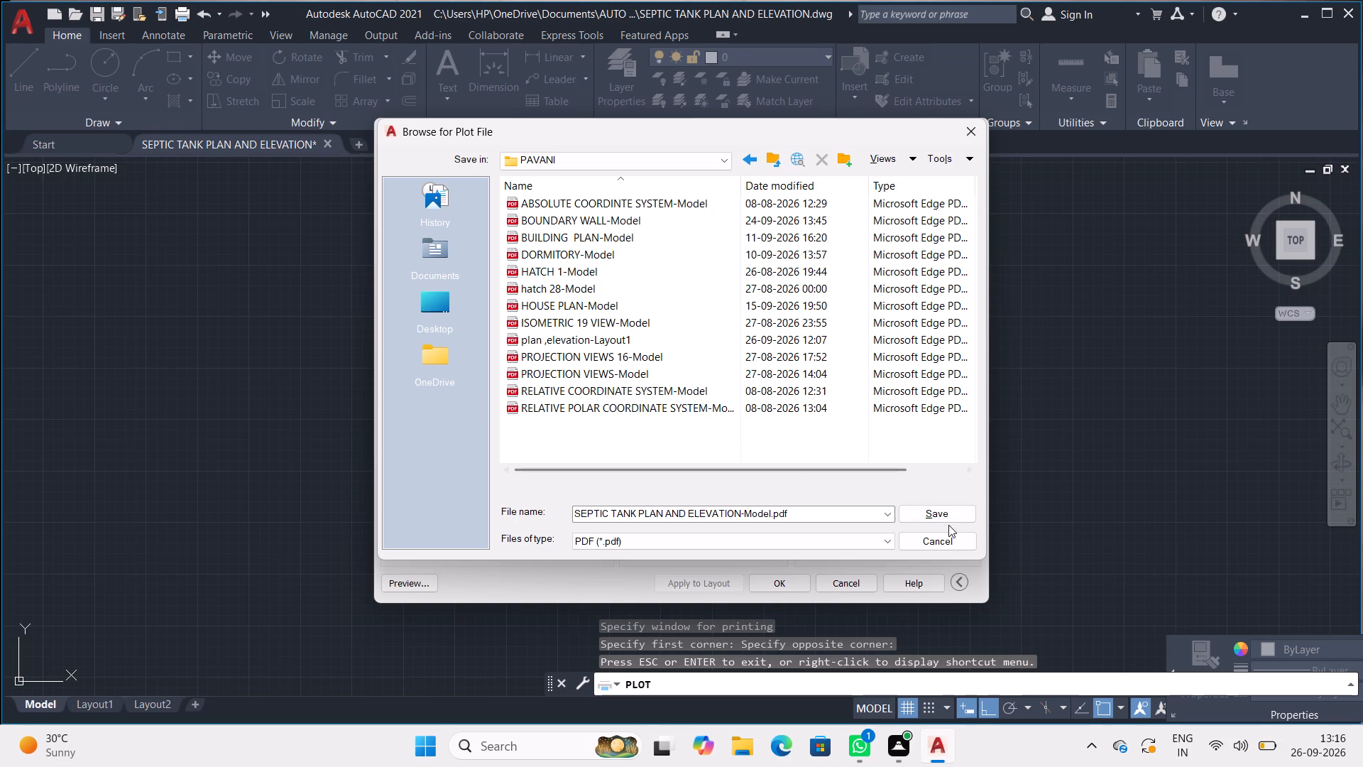
left_click(926, 511)
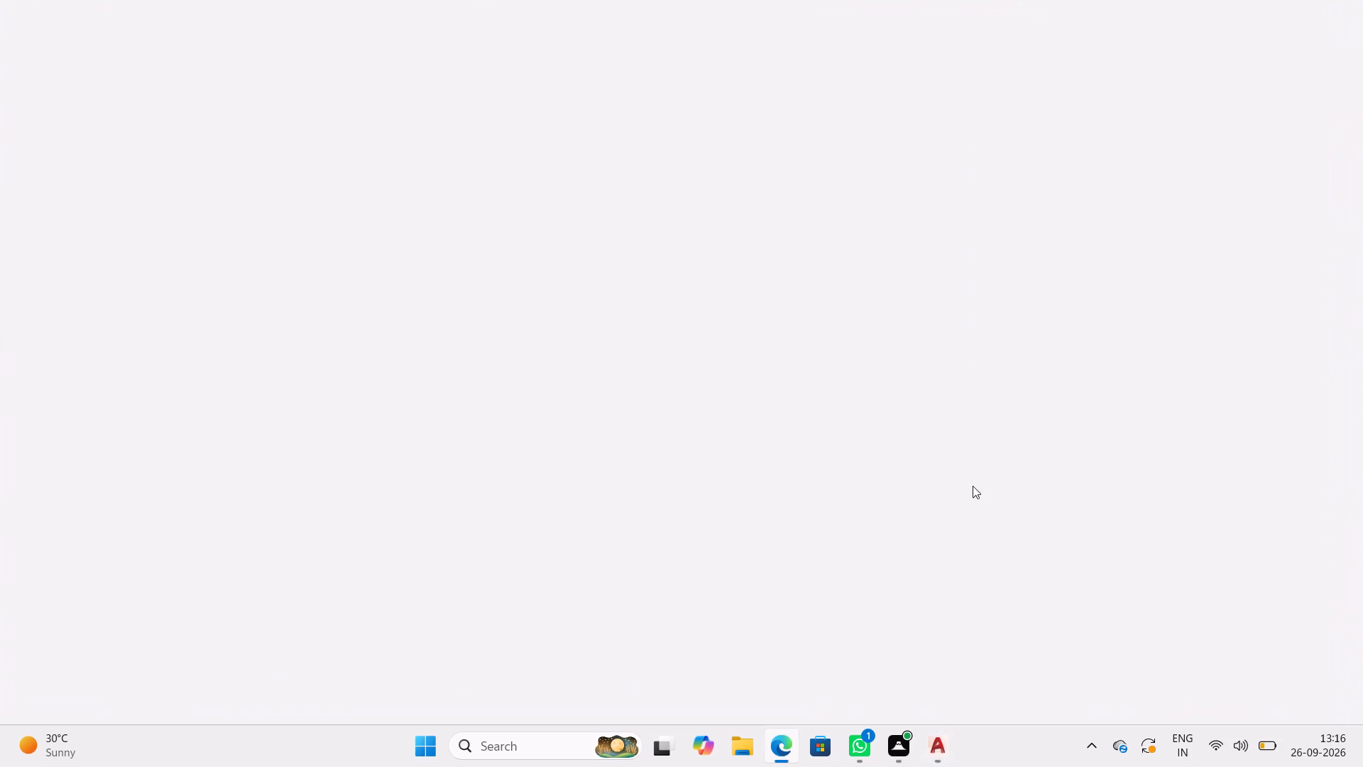
key("Return")
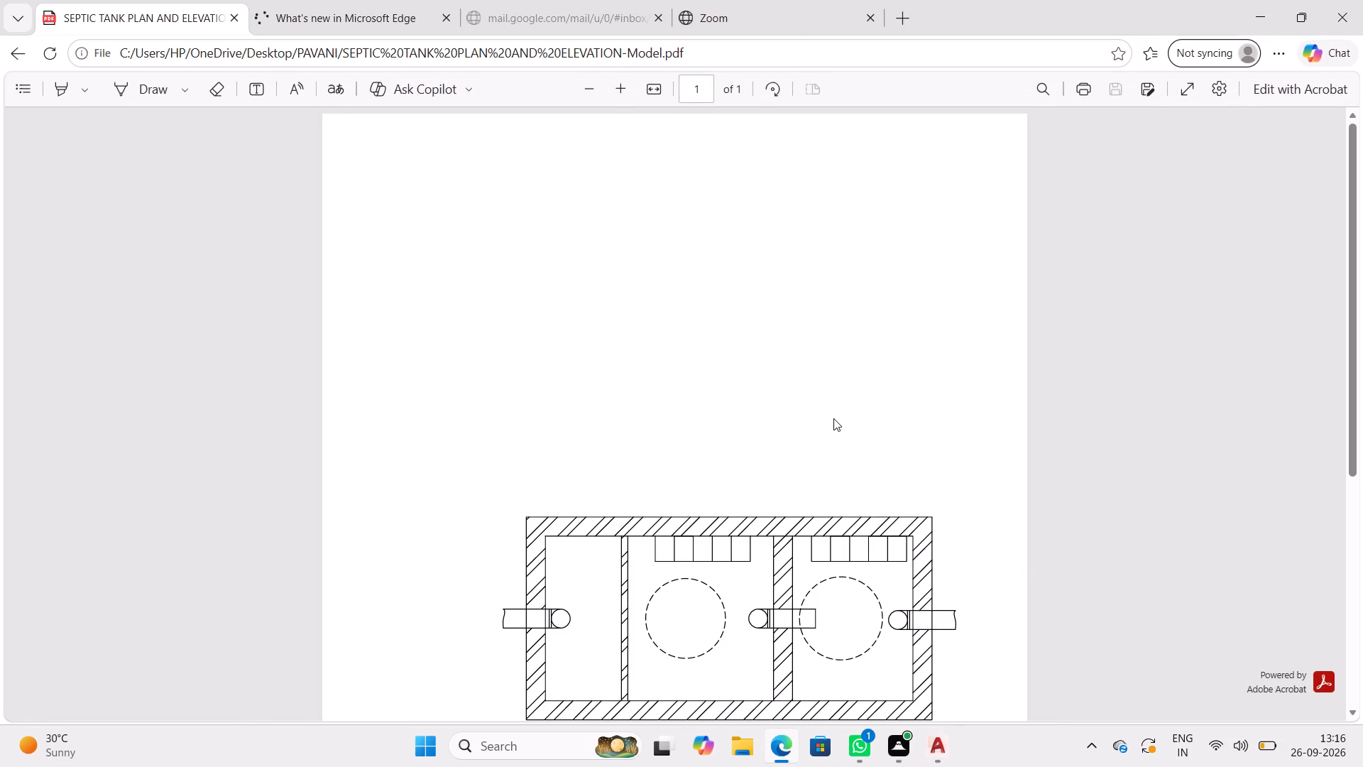